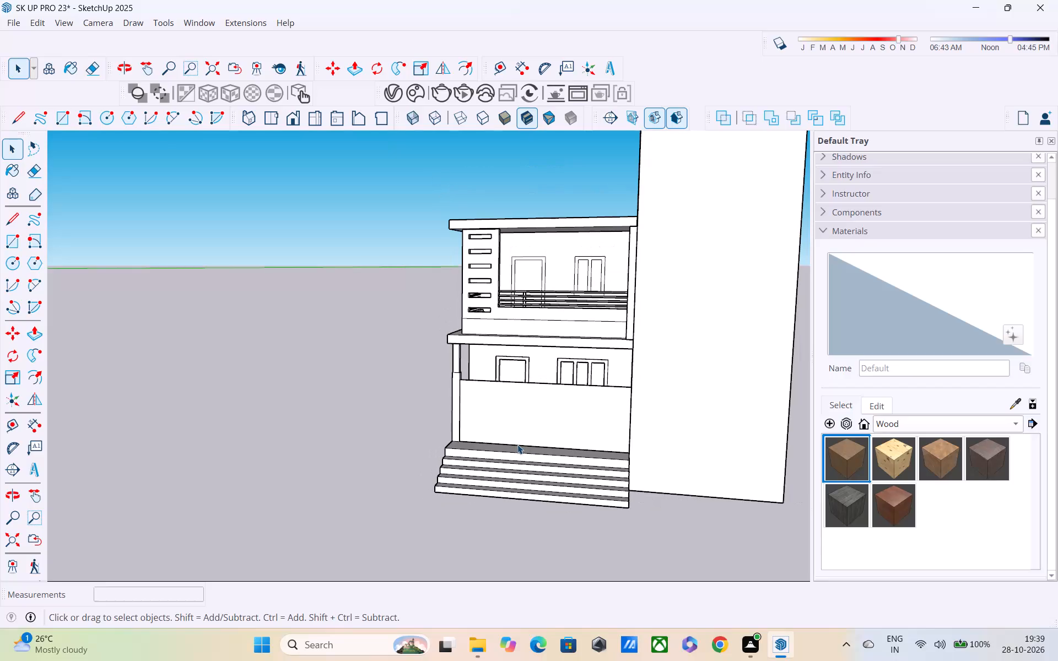
Offset the outline of the front panel above the porch steps inward by 6".
scroll(554, 421, "up", 3)
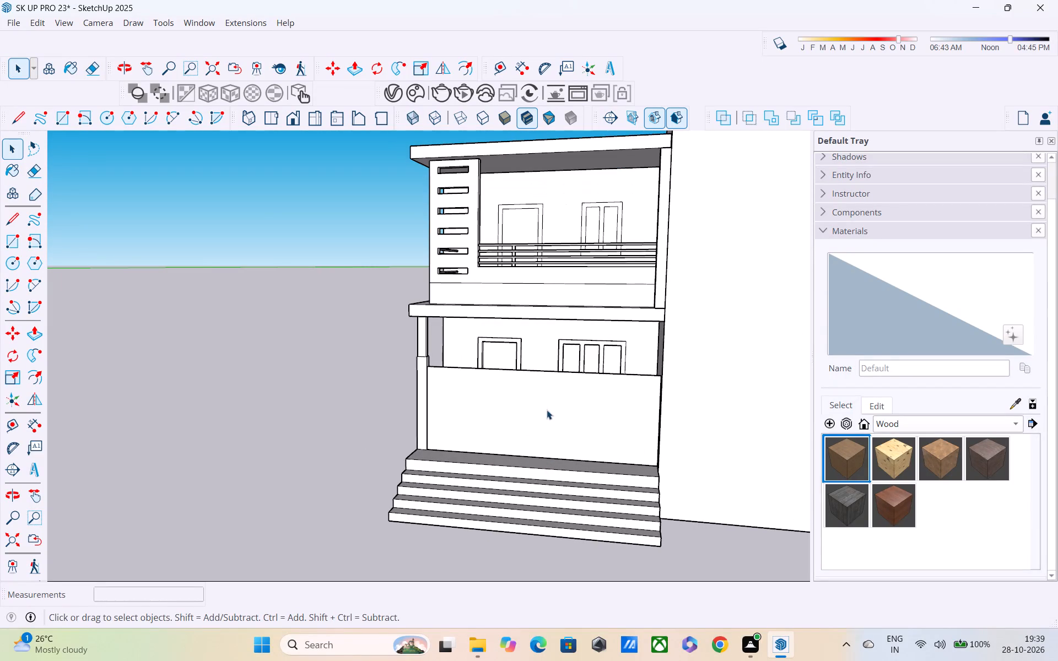
middle_click_drag(547, 410, 566, 521, "shift")
scroll(544, 494, "up", 3)
middle_click_drag(540, 468, 533, 370, "shift")
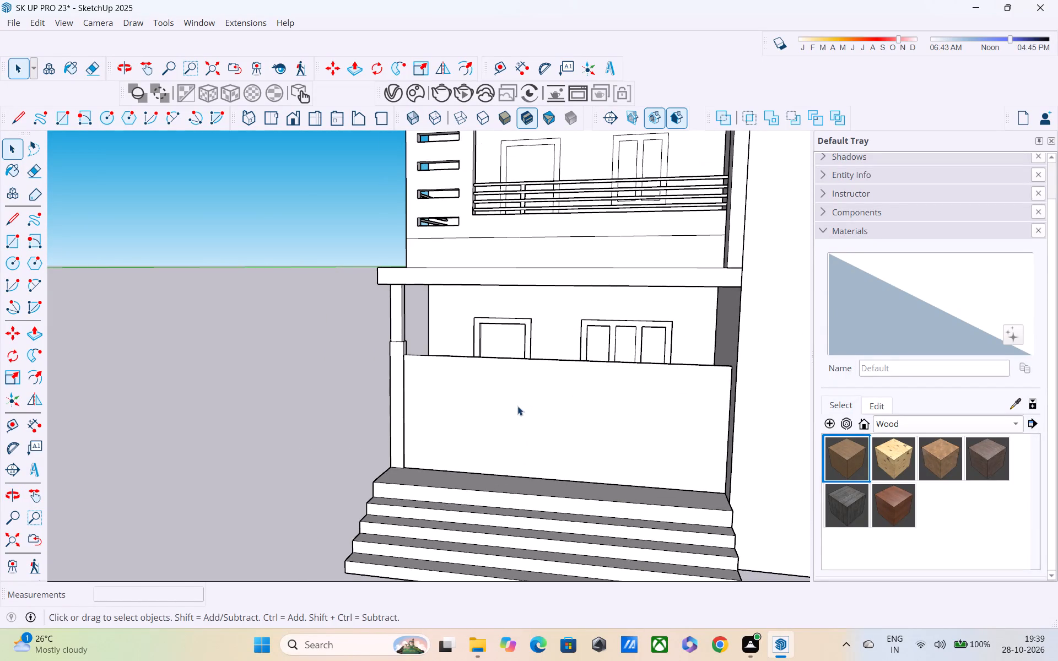
key("f")
left_click(466, 411)
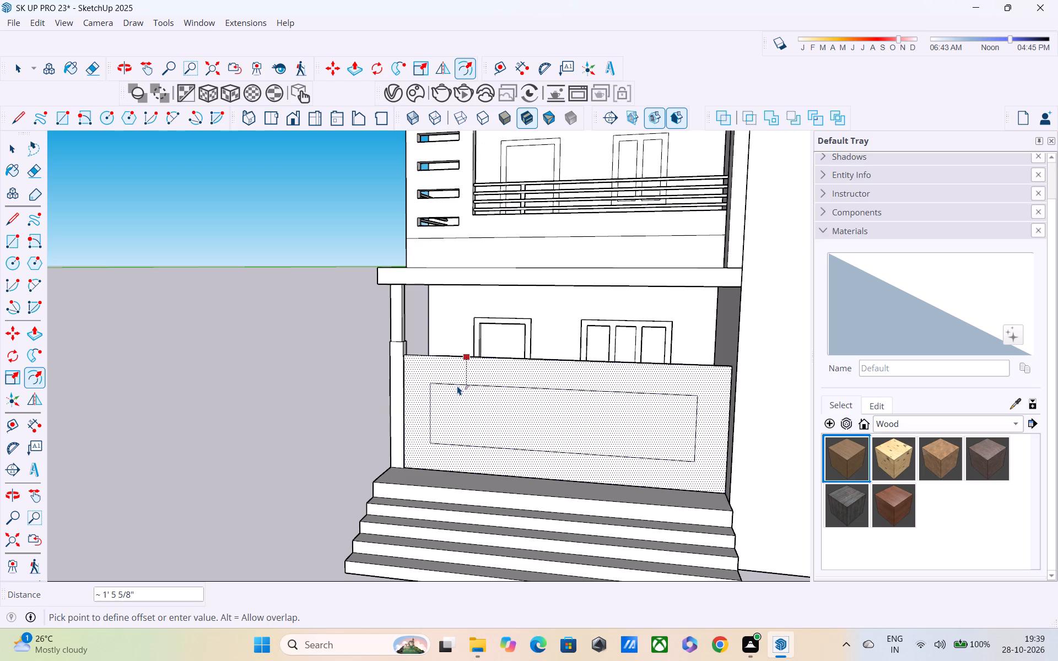
type("5\"")
key("Return")
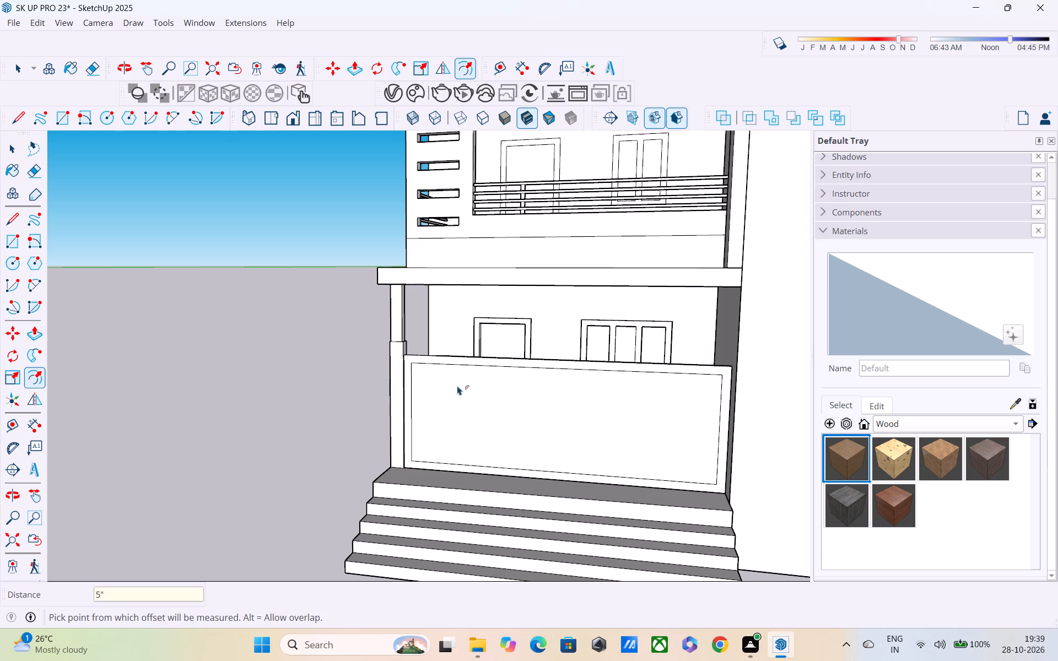
type("1\"")
key("Return")
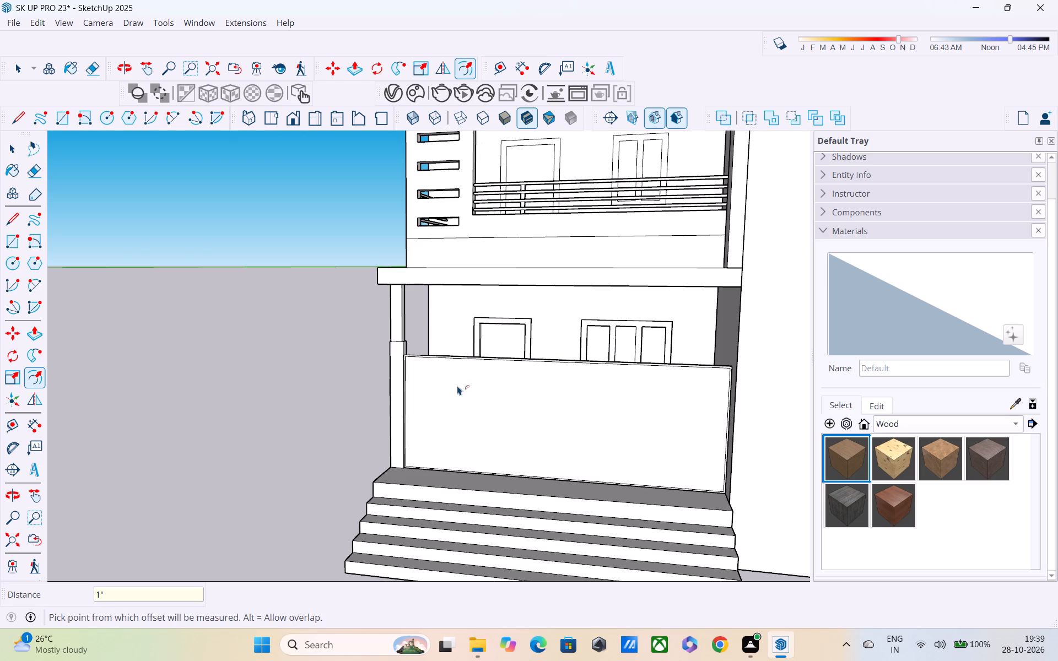
type("1'")
key("Return")
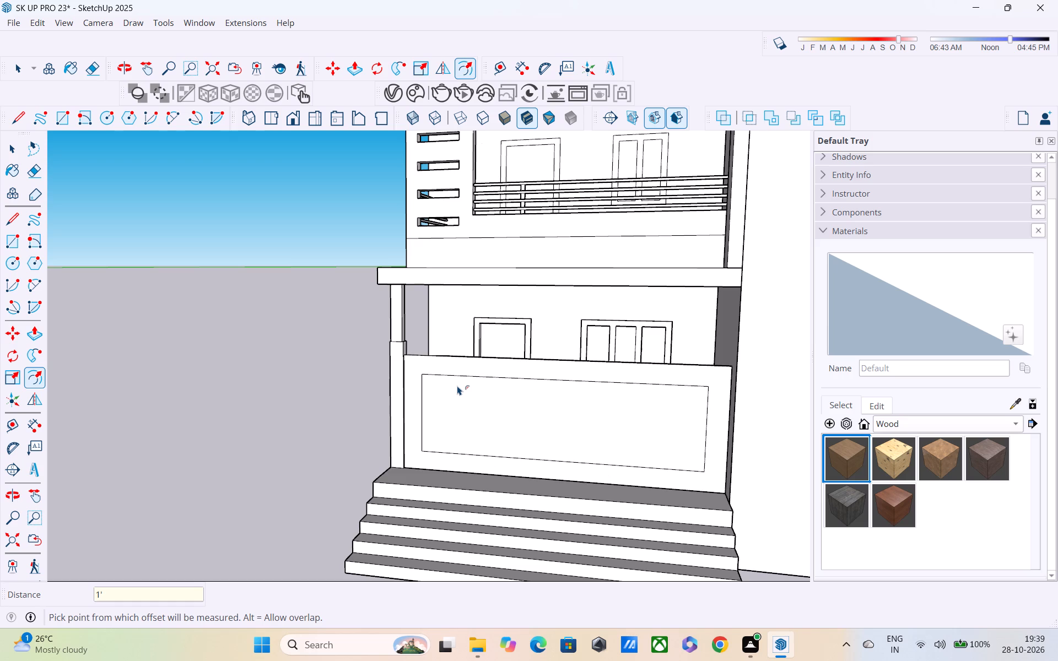
type("5\"")
key("Return")
type("6\"")
key("Return")
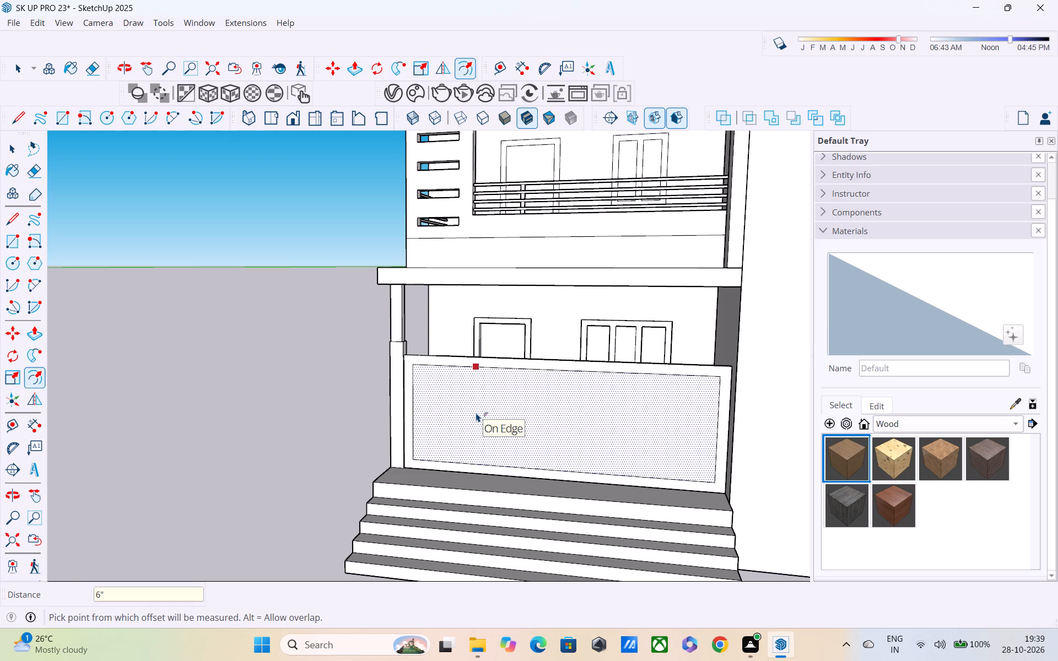
Draw a vertical line between the inner frame's bottom and top edges, dividing the front panel near its middle.
key("l")
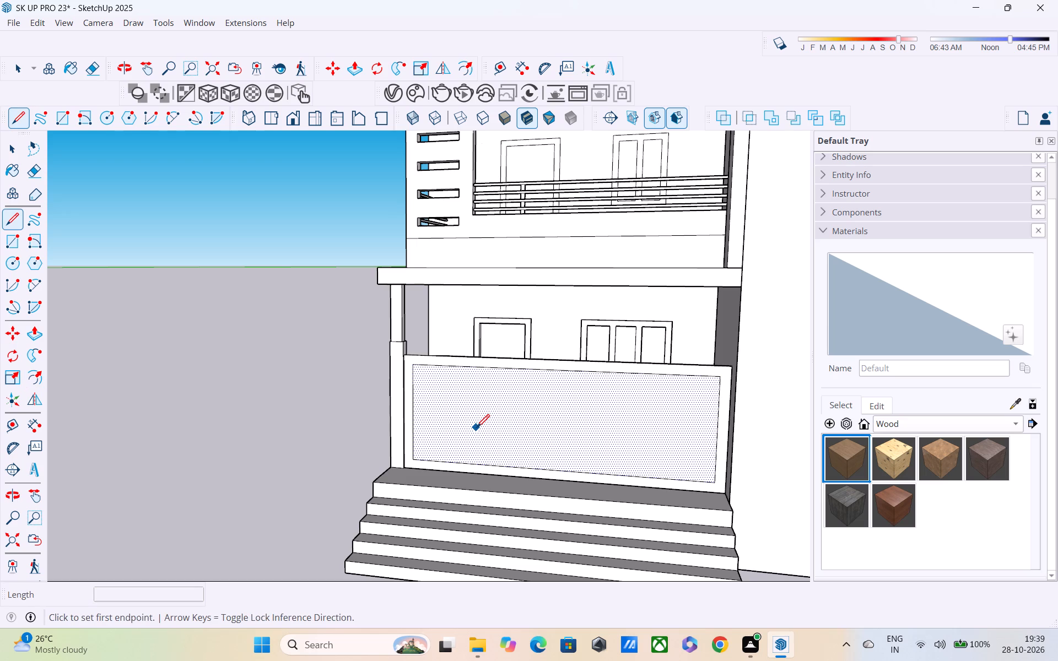
middle_click_drag(492, 478, 498, 529, "shift")
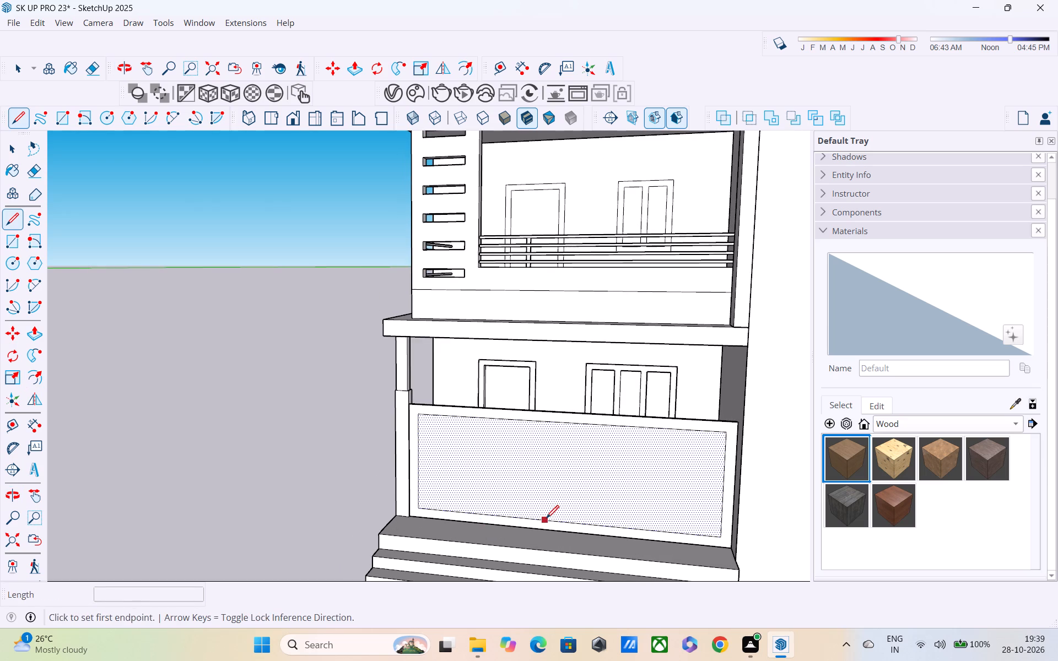
left_click(562, 525)
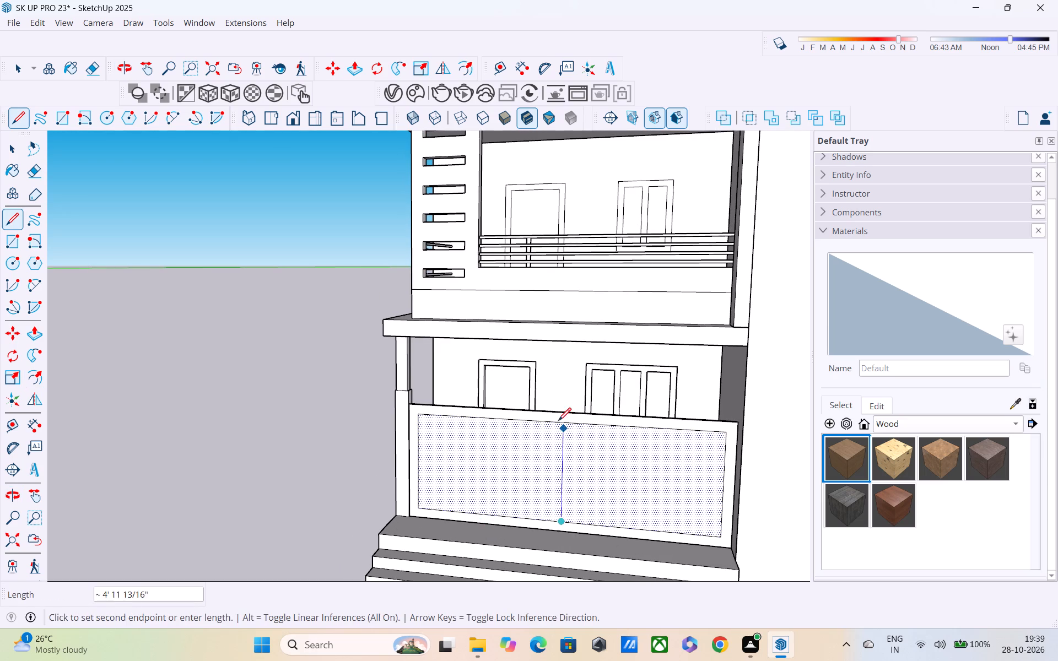
left_click(560, 426)
middle_click_drag(568, 447, 578, 389)
scroll(578, 413, "down", 4)
key("space")
left_click(553, 454)
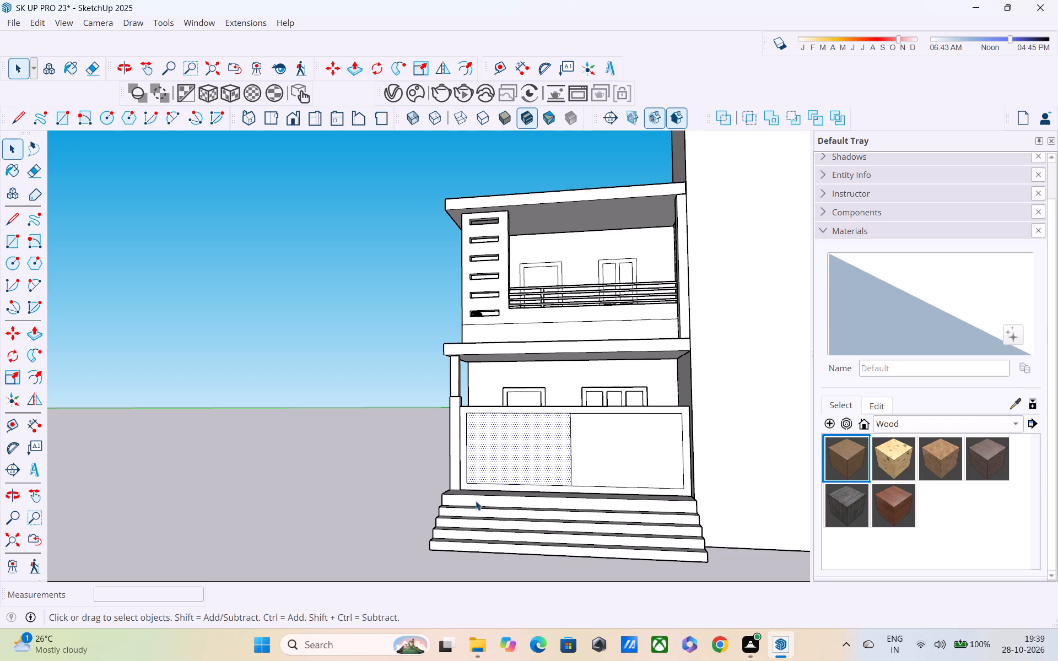
left_click(384, 456)
scroll(557, 443, "down", 1)
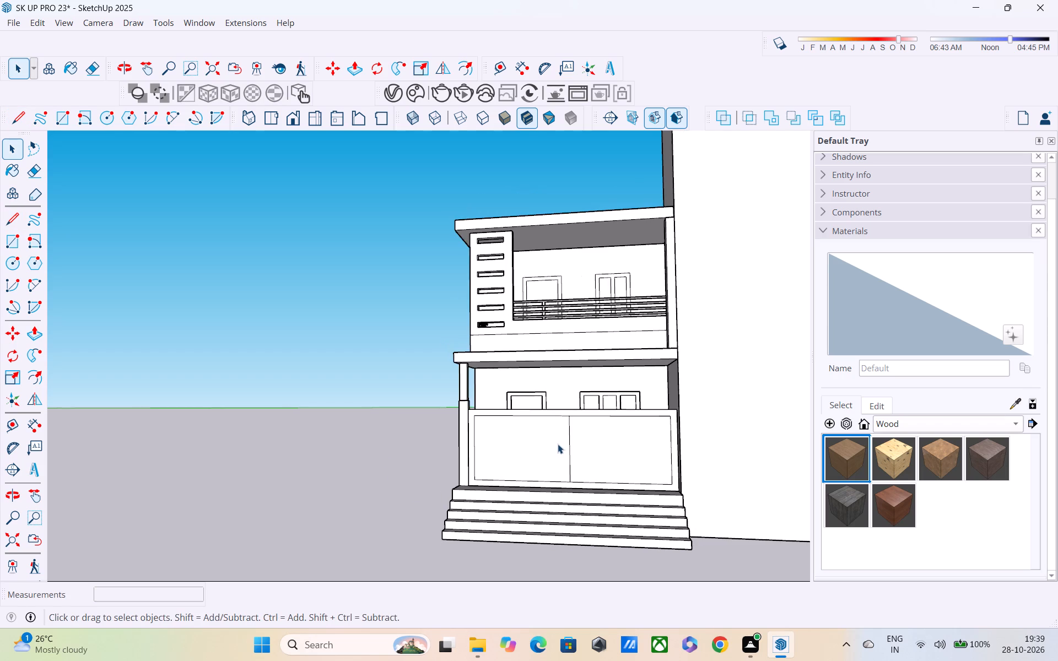
Copy the vertical dividing line 2" to its right, and copy that new line 4" back to the left.
scroll(558, 442, "up", 3)
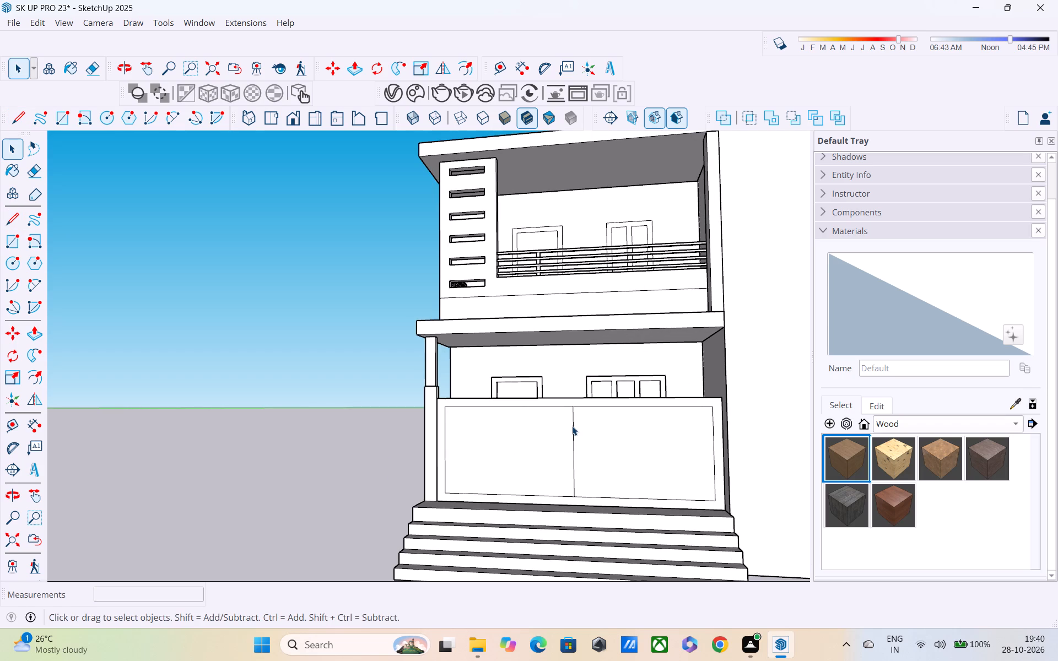
left_click(572, 426)
key("m")
left_click(575, 497)
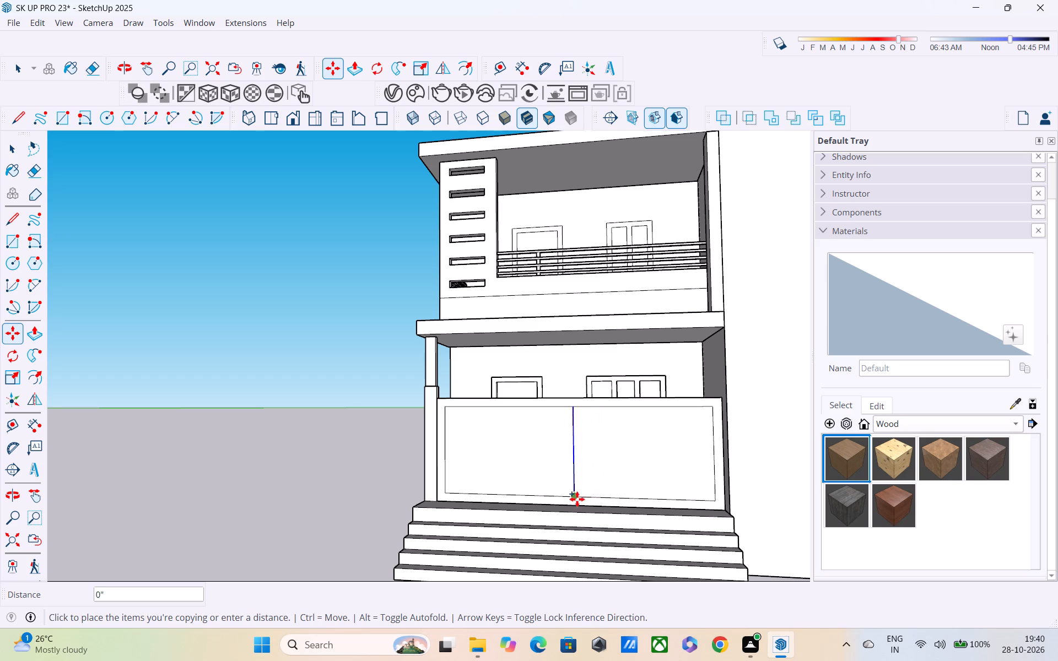
scroll(586, 498, "up", 8)
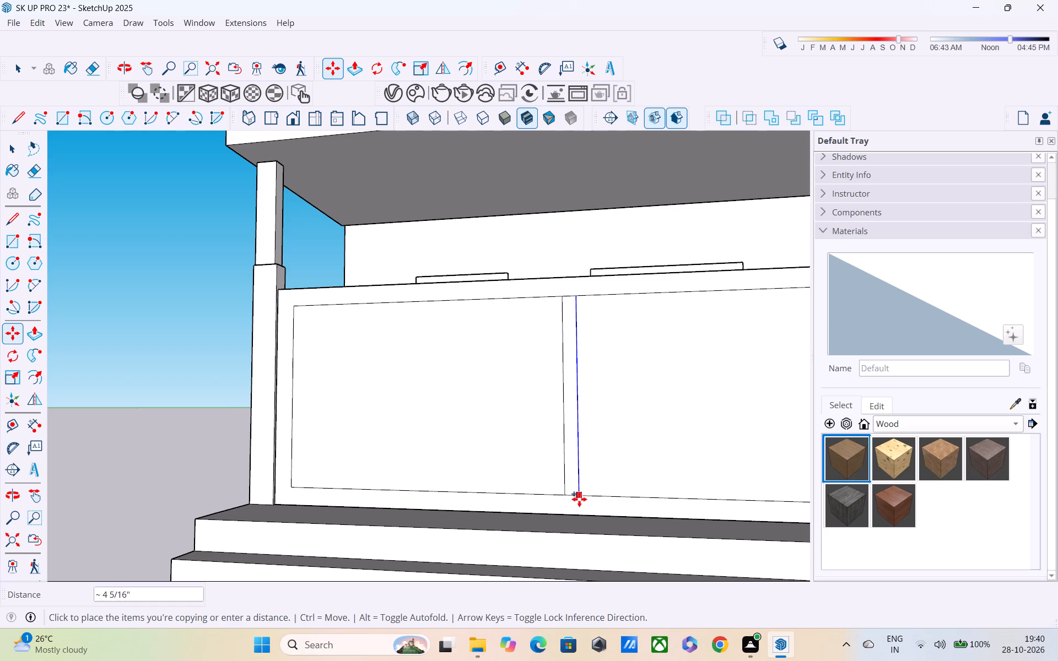
type("2\"")
key("Return")
scroll(579, 499, "up", 2)
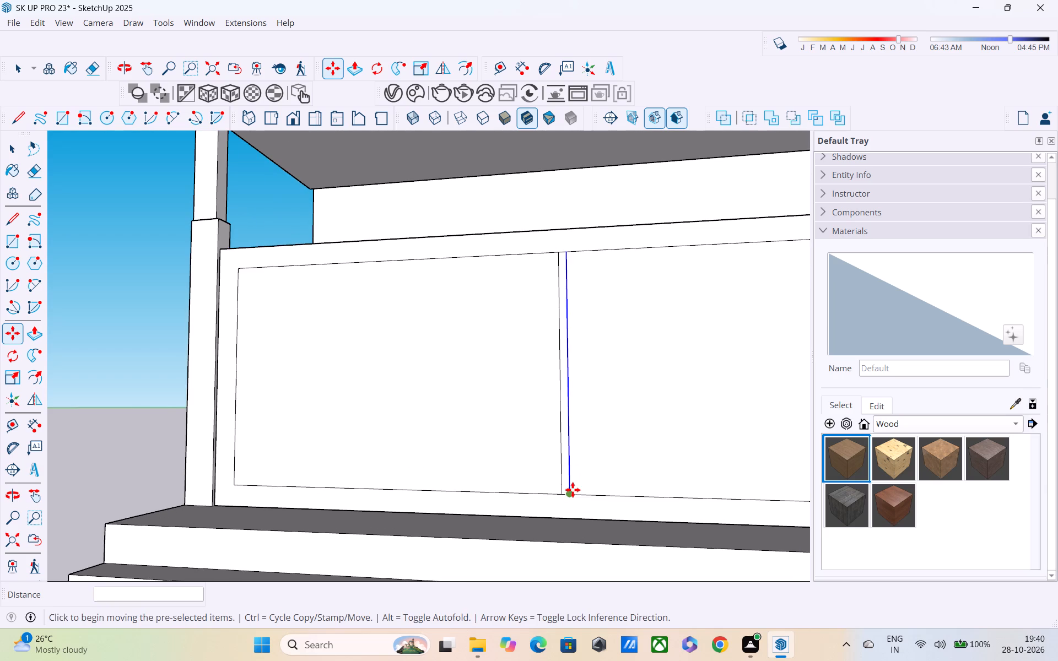
left_click(570, 493)
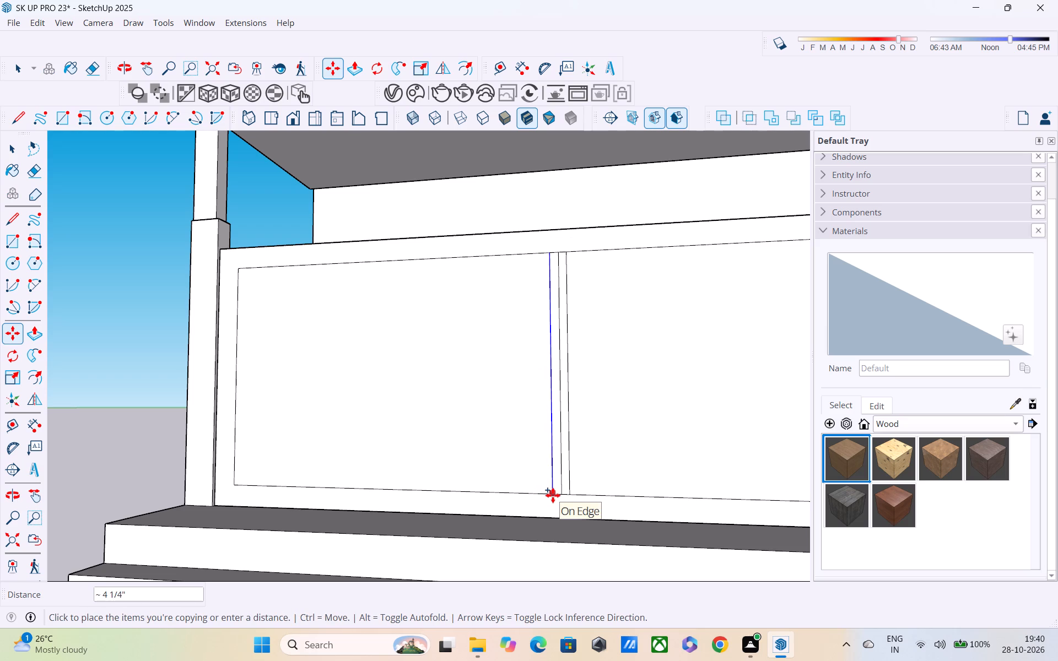
type("4\"")
key("Return")
Delete the original dividing line between the two copies.
key("space")
scroll(537, 383, "up", 2)
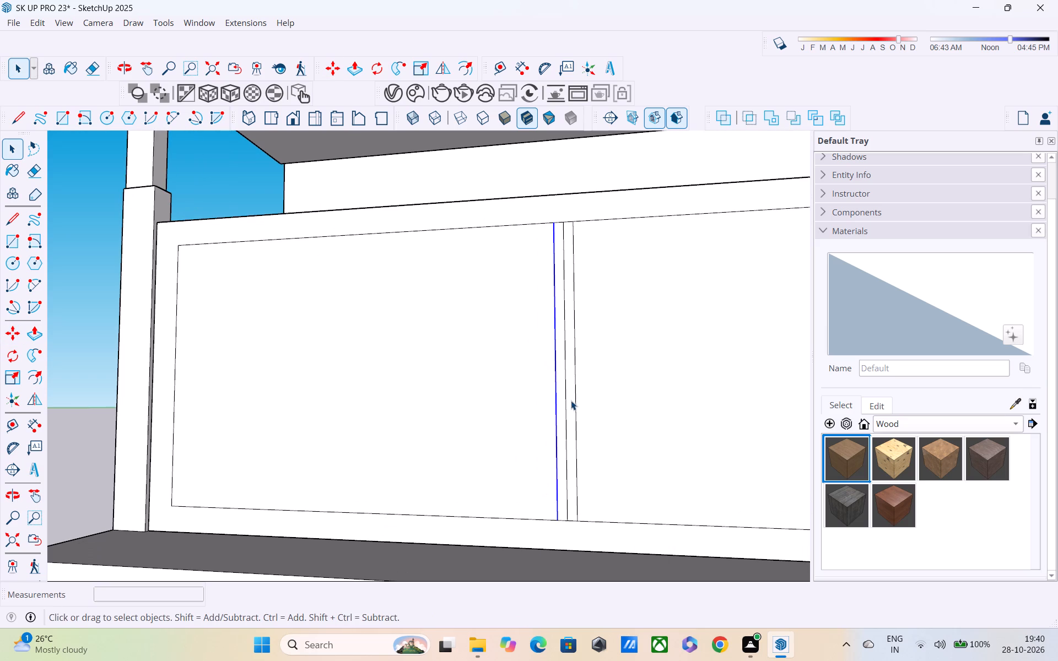
left_click(566, 421)
key("Delete")
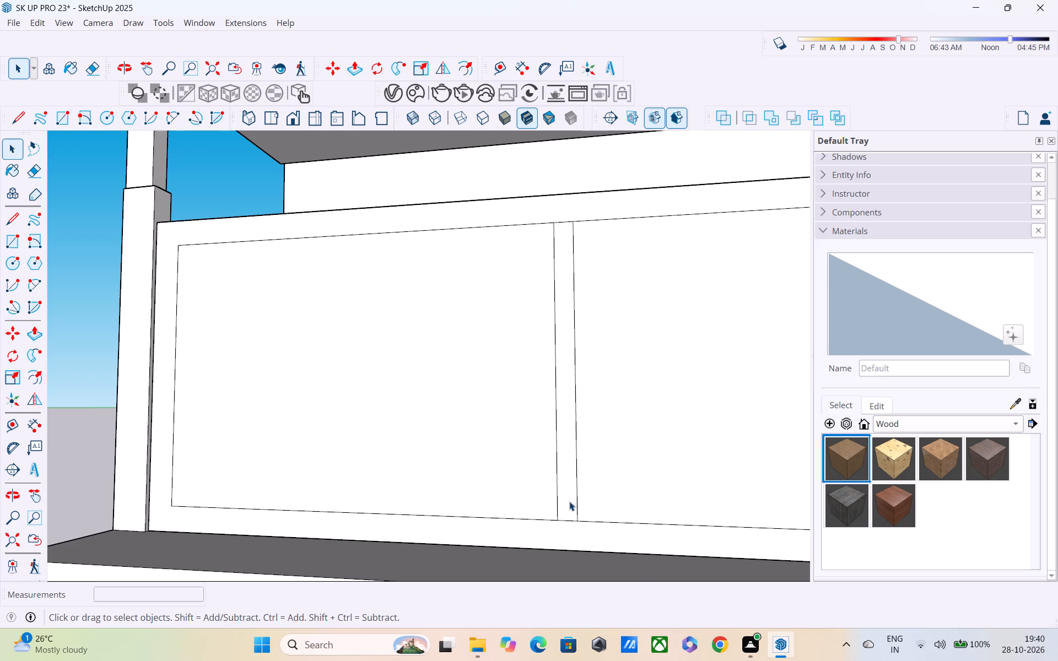
Erase the short top and bottom inner-frame segments between the two vertical lines, joining the centre strip to the border.
middle_click_drag(574, 517, 639, 595, "shift")
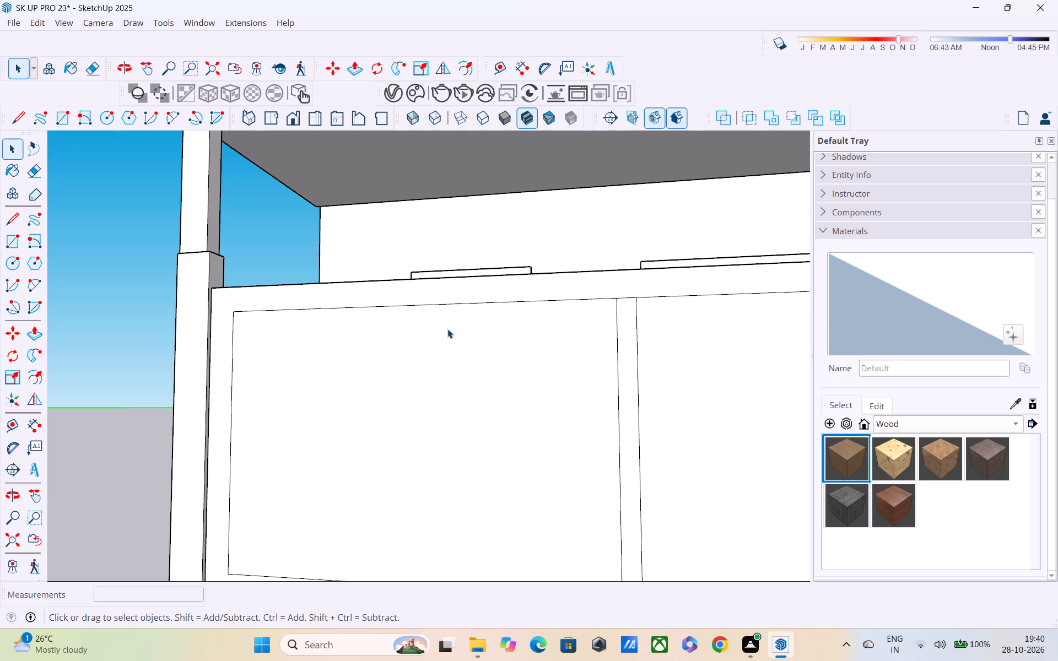
key("e")
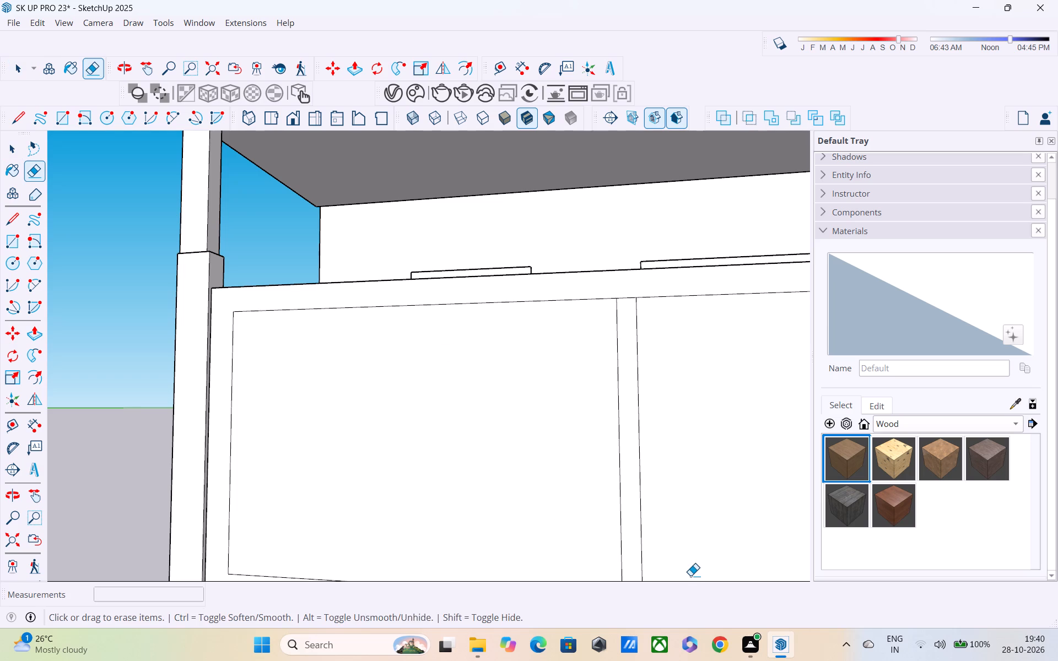
middle_click_drag(671, 621, 680, 660, "shift")
middle_click_drag(629, 429, 655, 574, "shift")
scroll(659, 435, "up", 3)
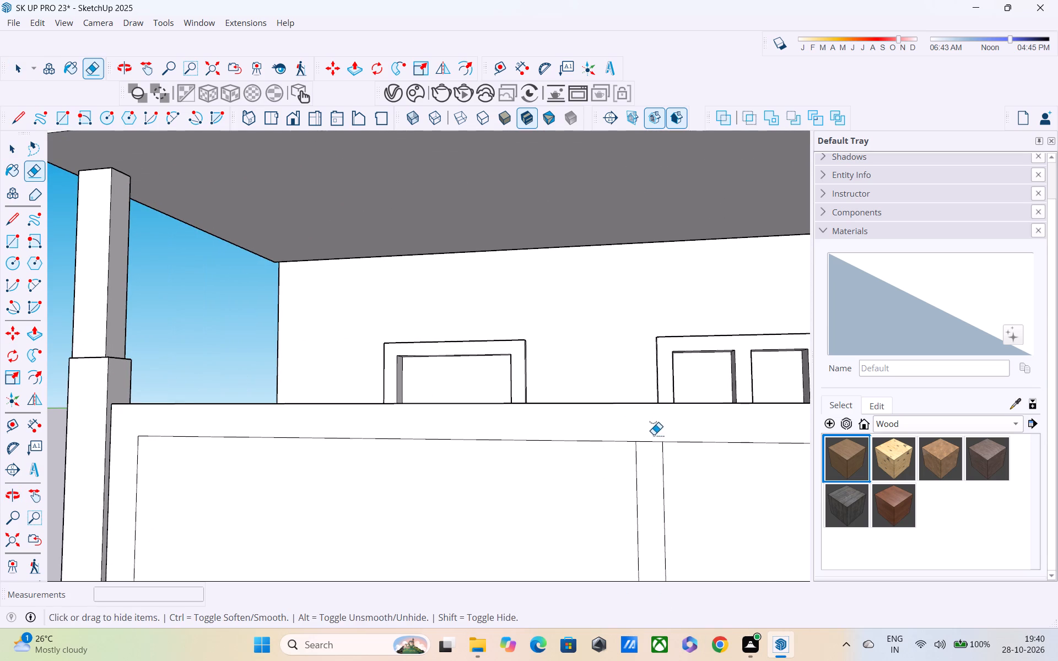
left_click_drag(651, 443, 649, 467)
middle_click_drag(650, 483, 645, 335, "shift")
scroll(640, 378, "down", 4)
middle_click_drag(640, 488, 646, 315)
scroll(647, 312, "up", 1)
scroll(652, 435, "up", 2)
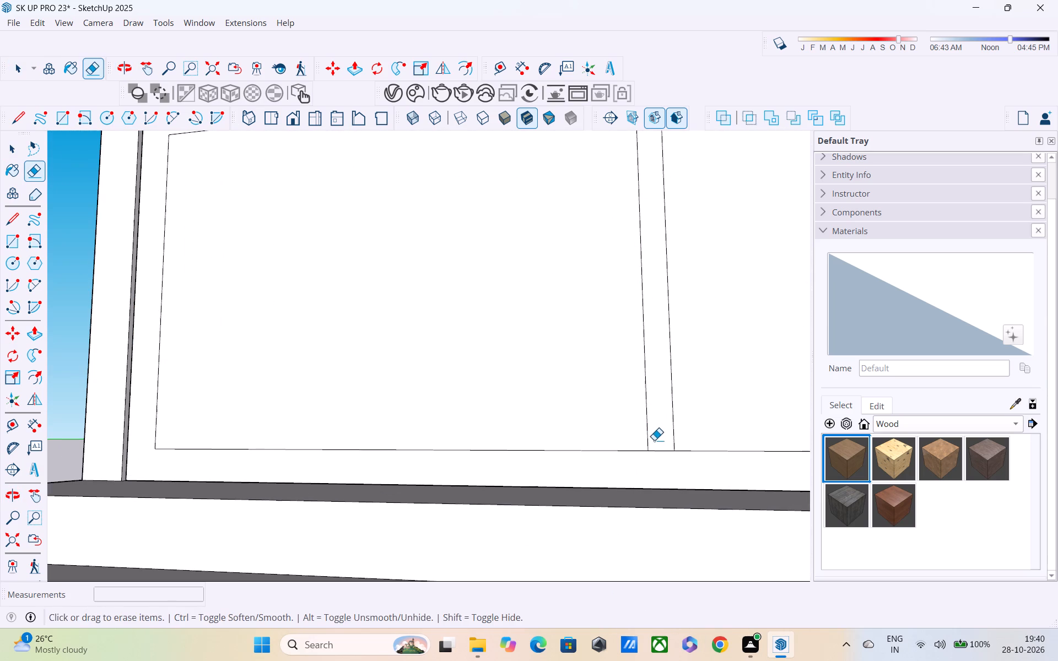
left_click_drag(657, 451, 658, 470)
Move the bottom edge of the left inner panel upward.
scroll(658, 468, "down", 4)
middle_click_drag(605, 424, 605, 502)
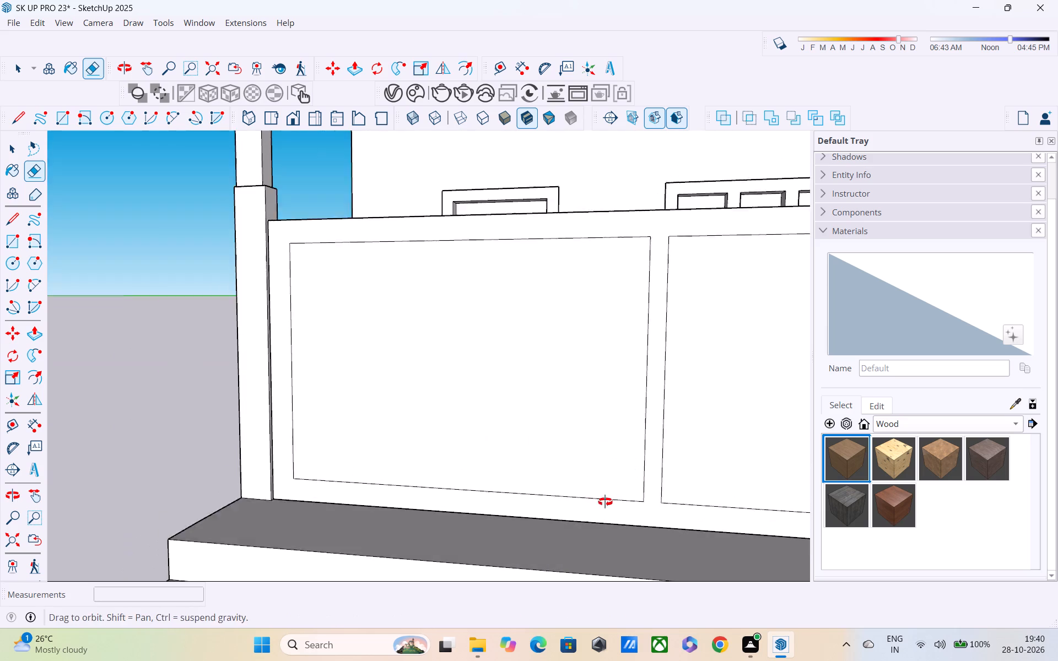
middle_click_drag(605, 502, 605, 511)
key("space")
left_click(601, 518)
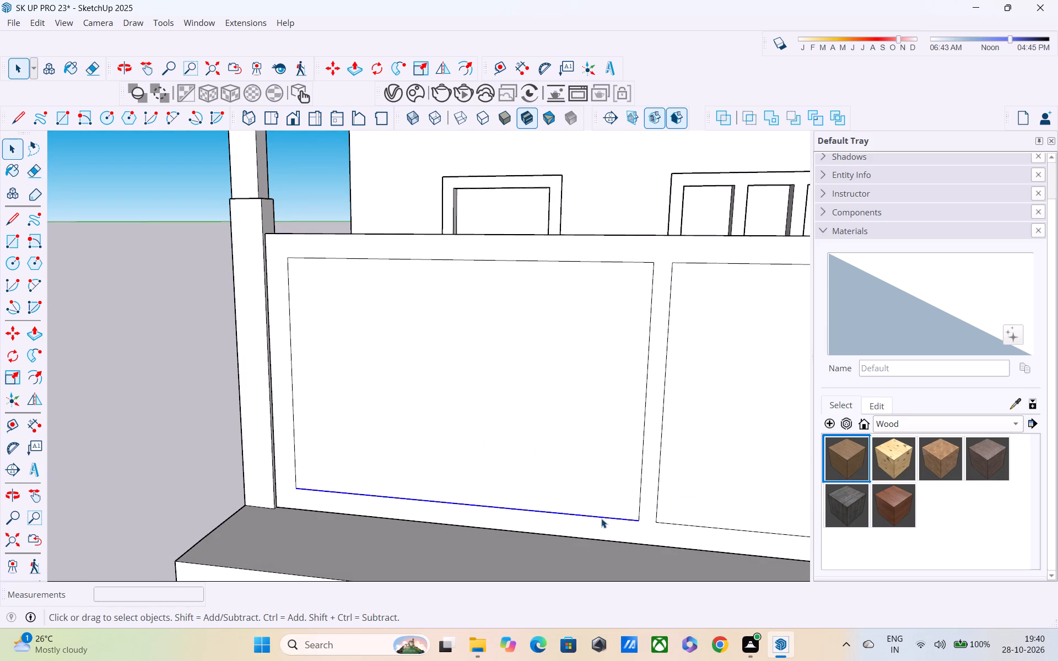
key("m")
left_click(639, 521)
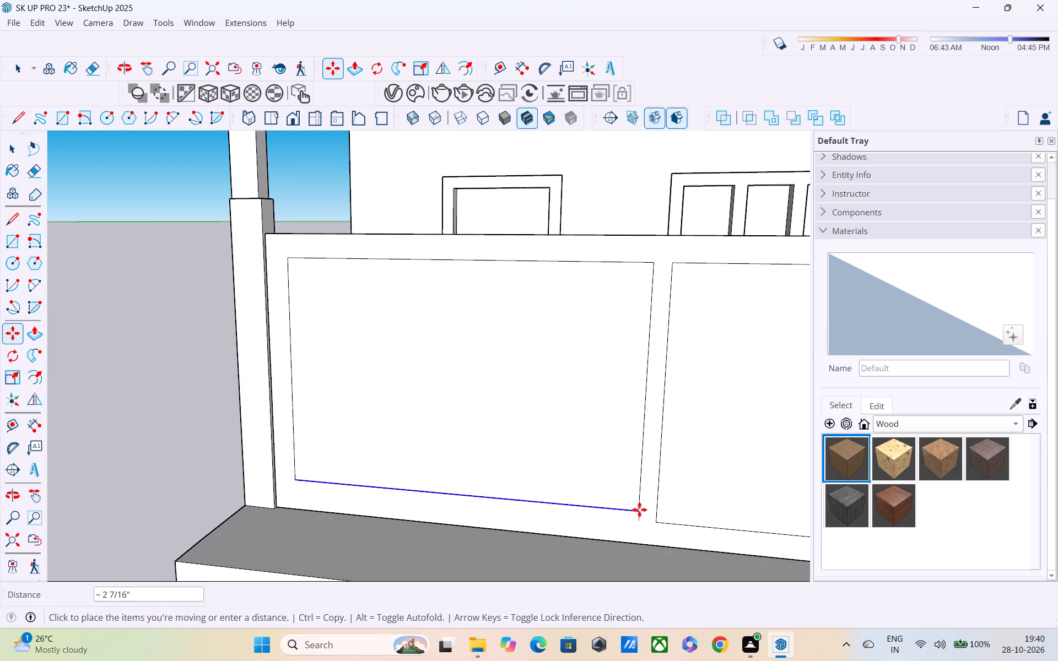
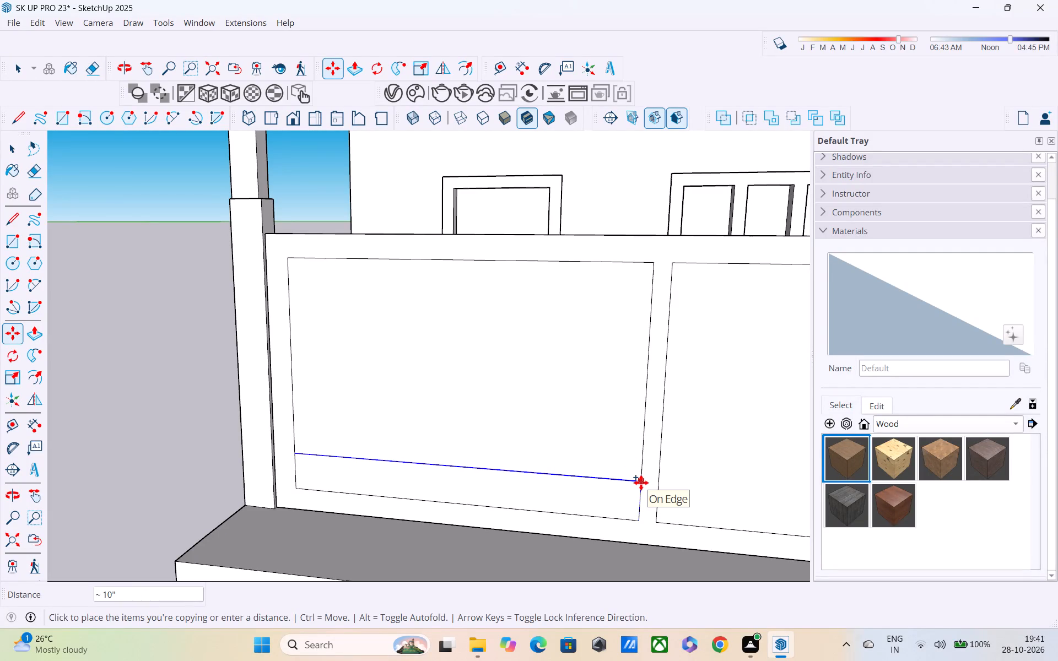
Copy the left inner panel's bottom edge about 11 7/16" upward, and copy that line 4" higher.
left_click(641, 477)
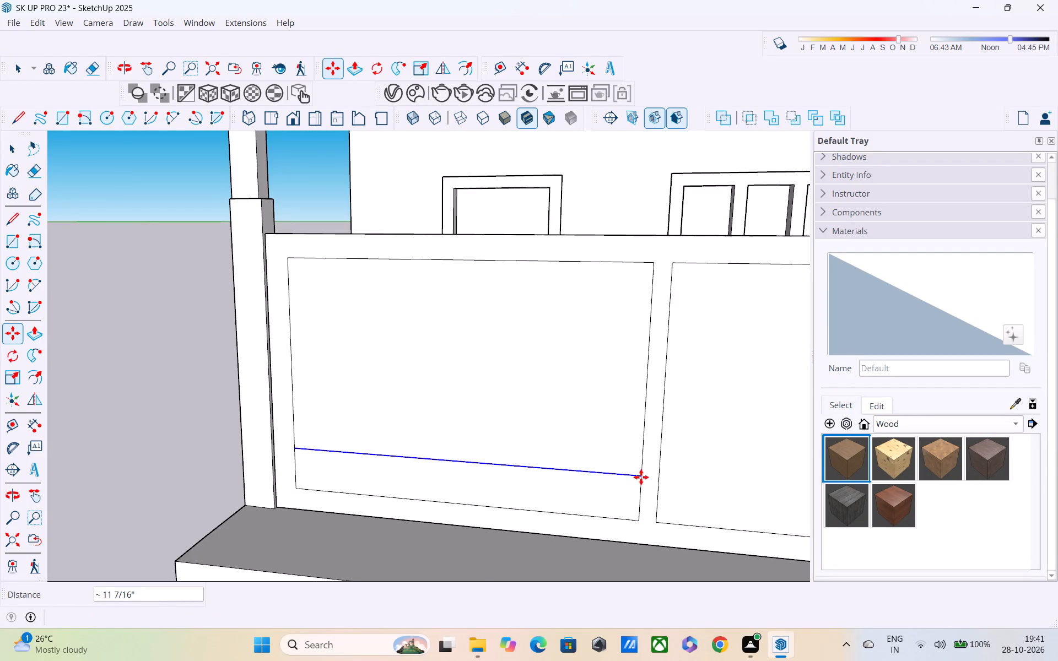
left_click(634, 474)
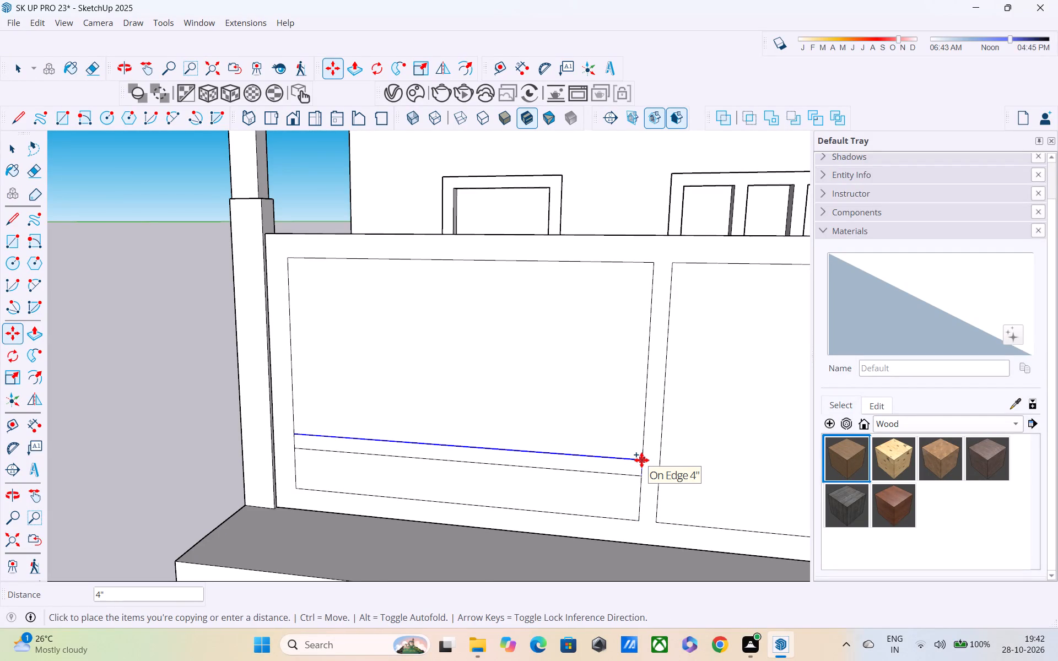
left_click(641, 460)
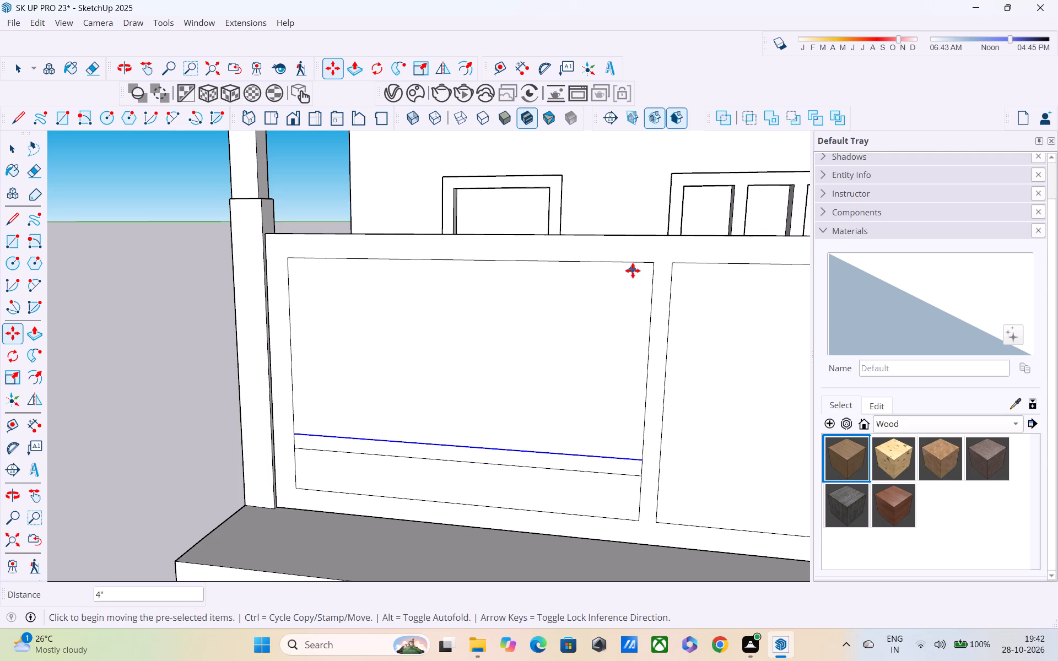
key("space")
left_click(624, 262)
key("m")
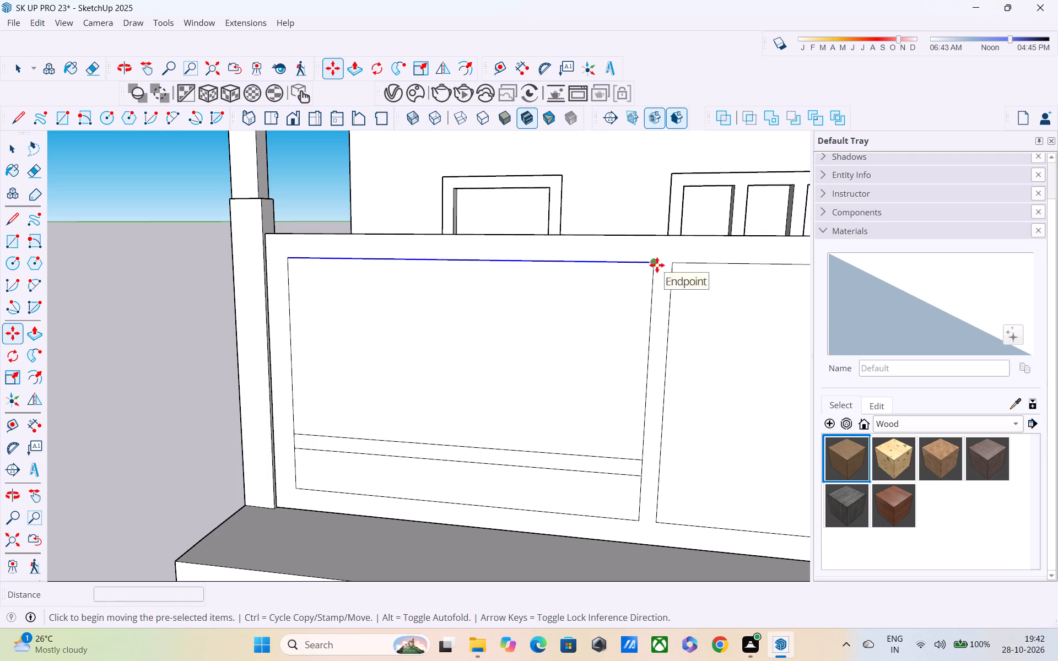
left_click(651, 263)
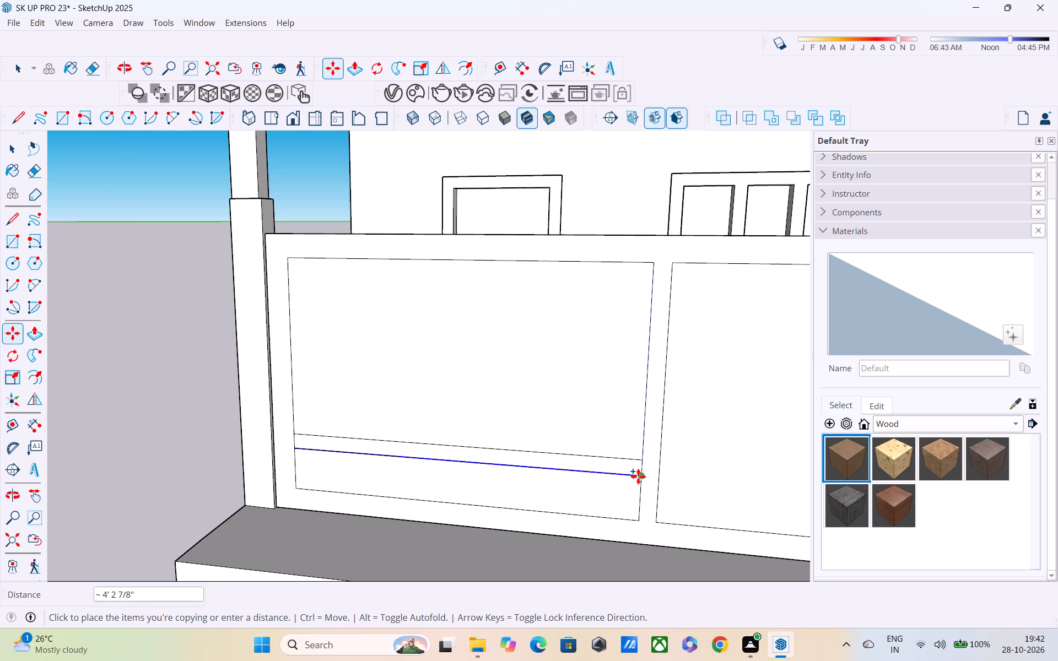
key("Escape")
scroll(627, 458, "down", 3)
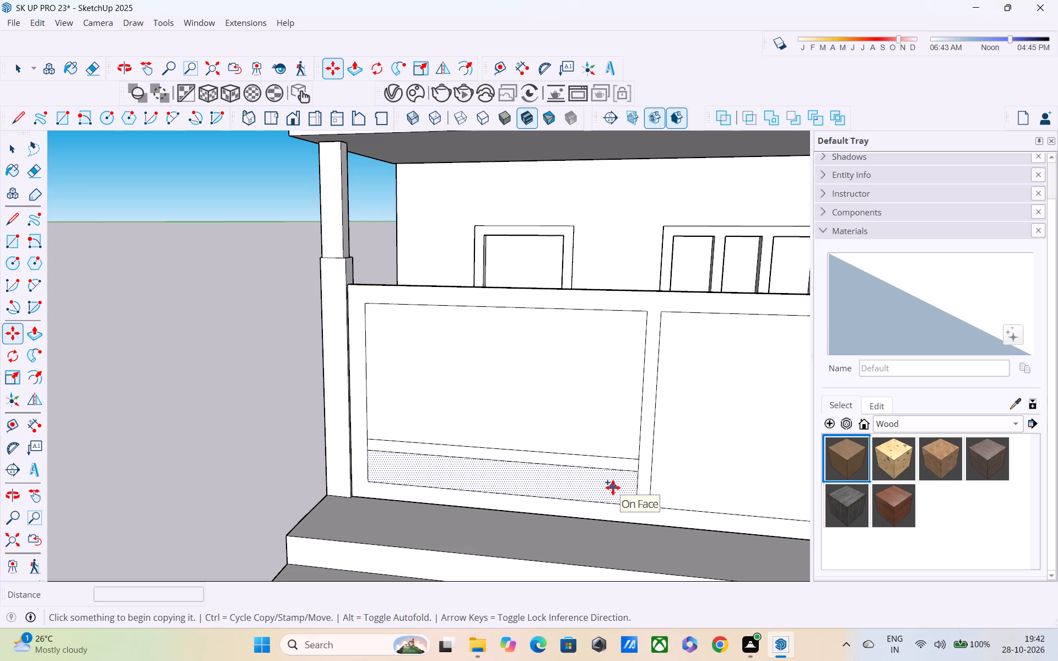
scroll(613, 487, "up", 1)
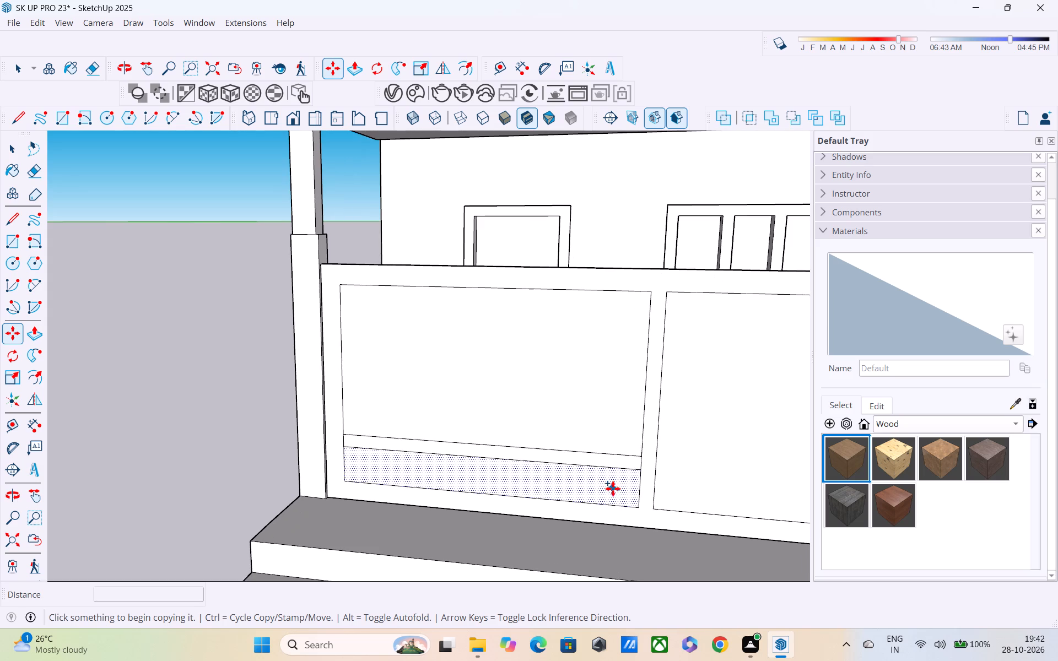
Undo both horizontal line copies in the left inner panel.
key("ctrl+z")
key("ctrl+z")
Copy the left inner panel's bottom edge 1' upward, and copy that new line 4" higher to outline a lower rail.
key("space")
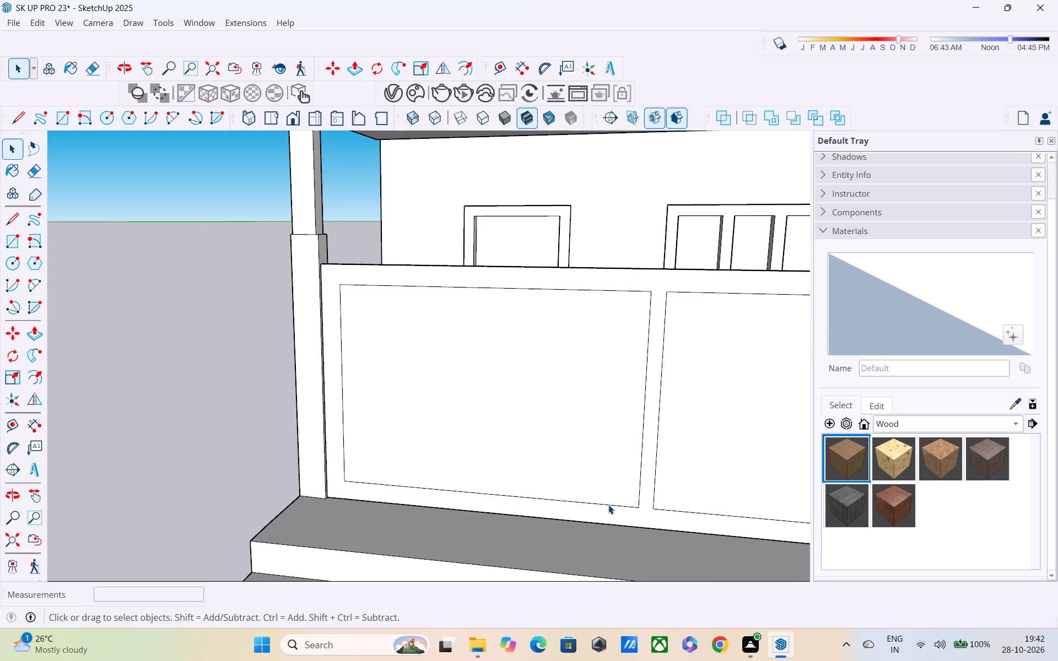
left_click(608, 505)
key("m")
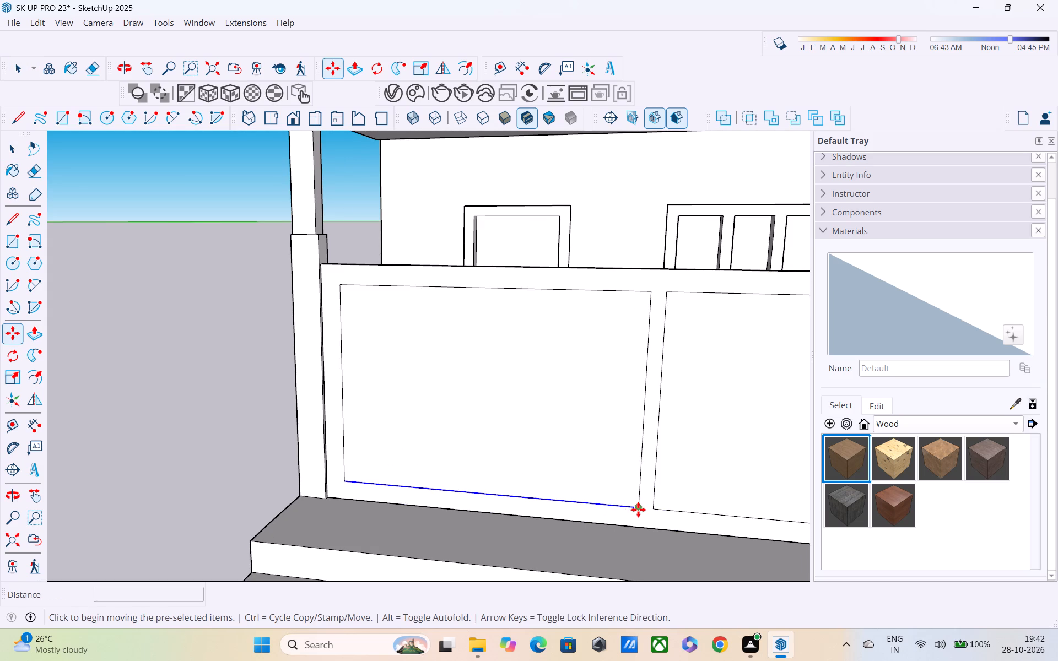
left_click(638, 508)
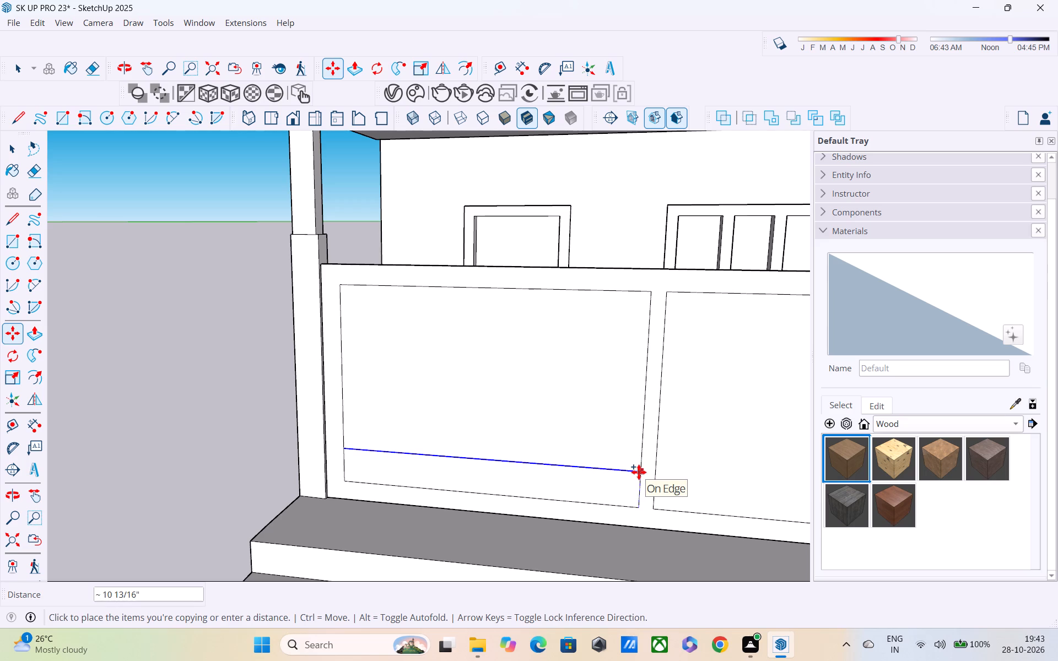
type("1'")
key("Return")
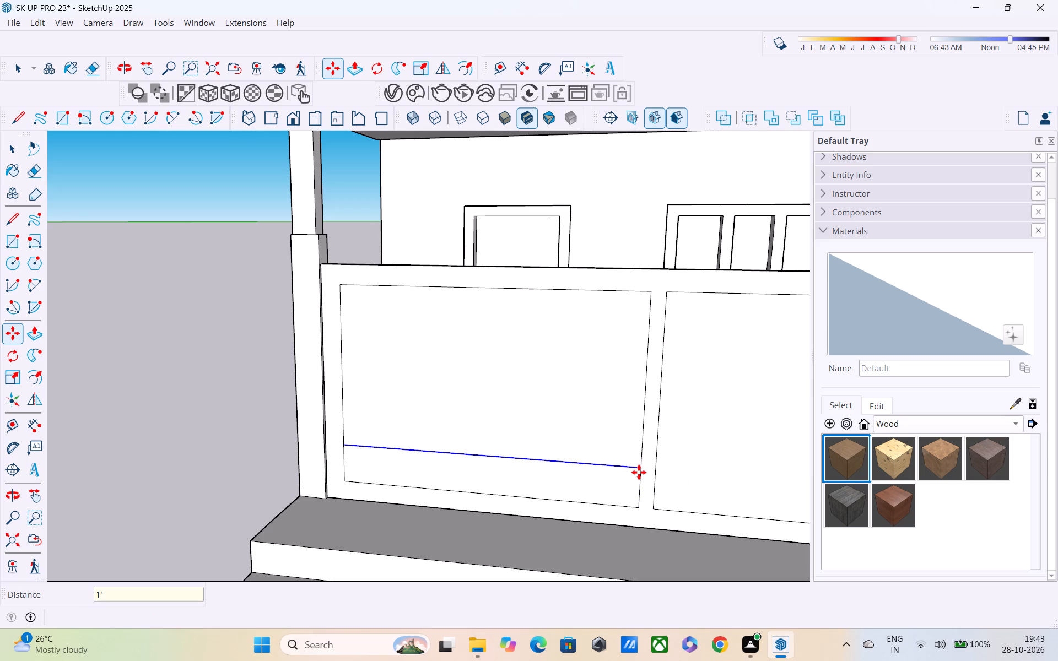
left_click(639, 465)
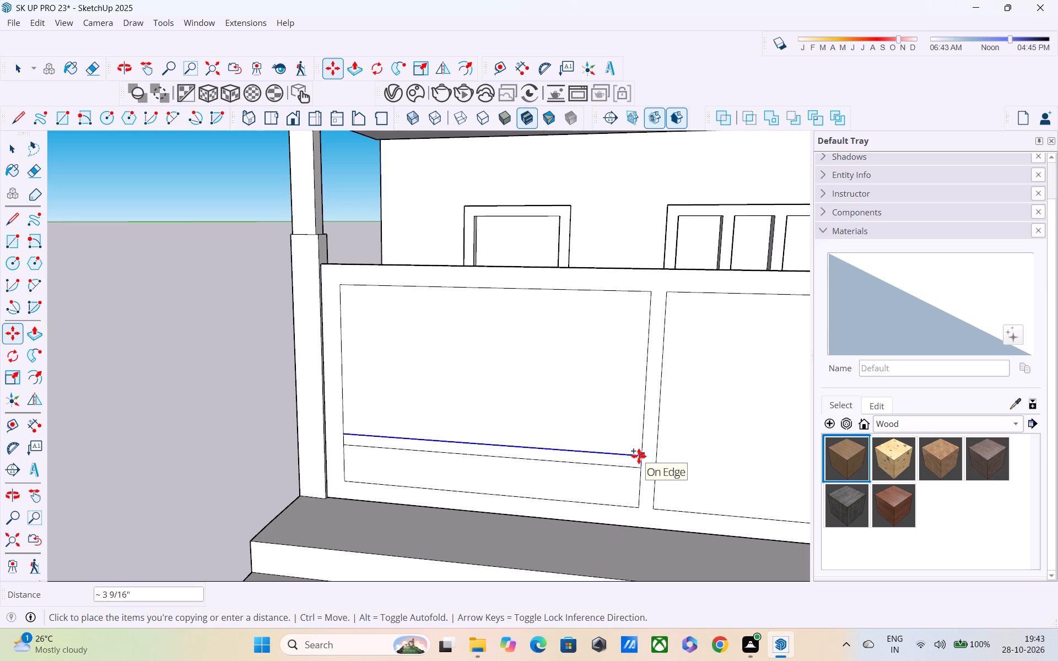
type("4\"")
key("Return")
Copy the left inner panel's top edge 1' downward, and copy that new line 4" lower to outline an upper rail.
key("space")
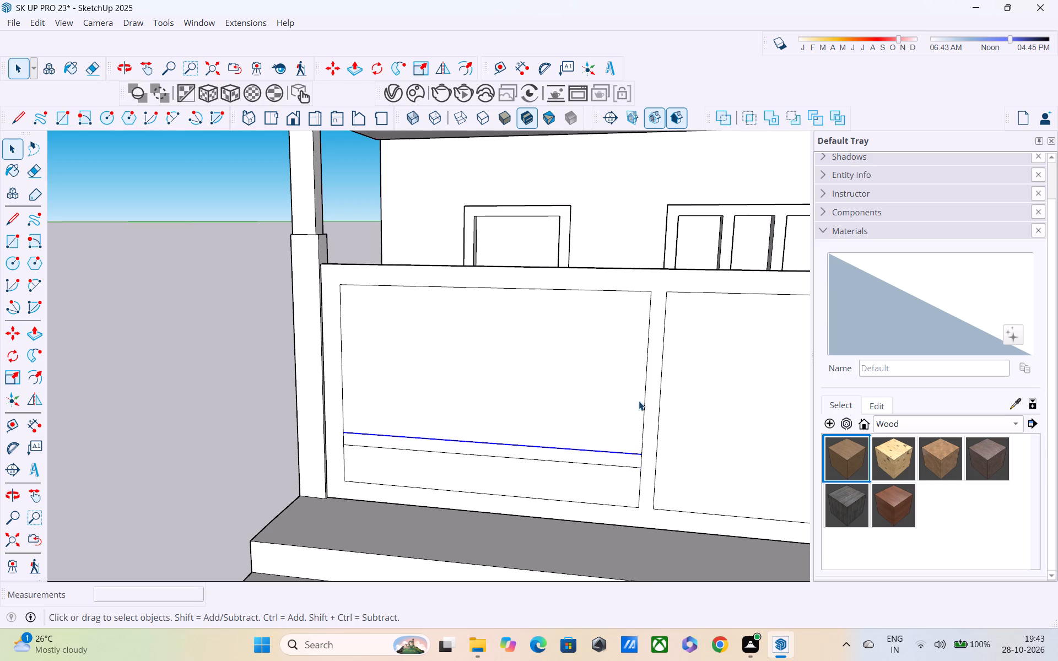
left_click(634, 291)
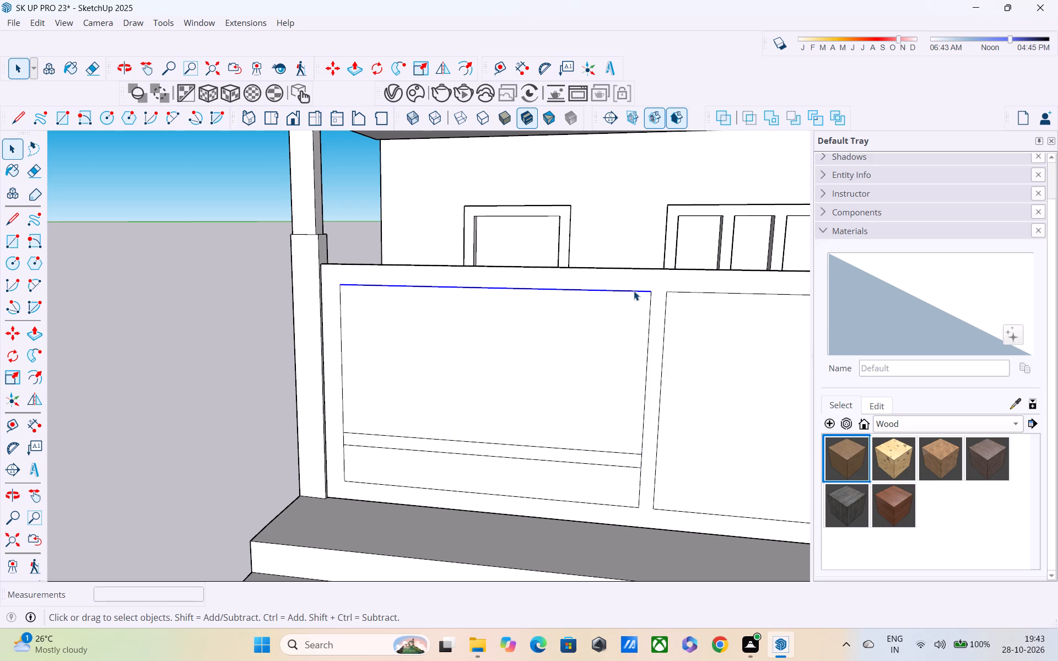
key("m")
left_click(647, 294)
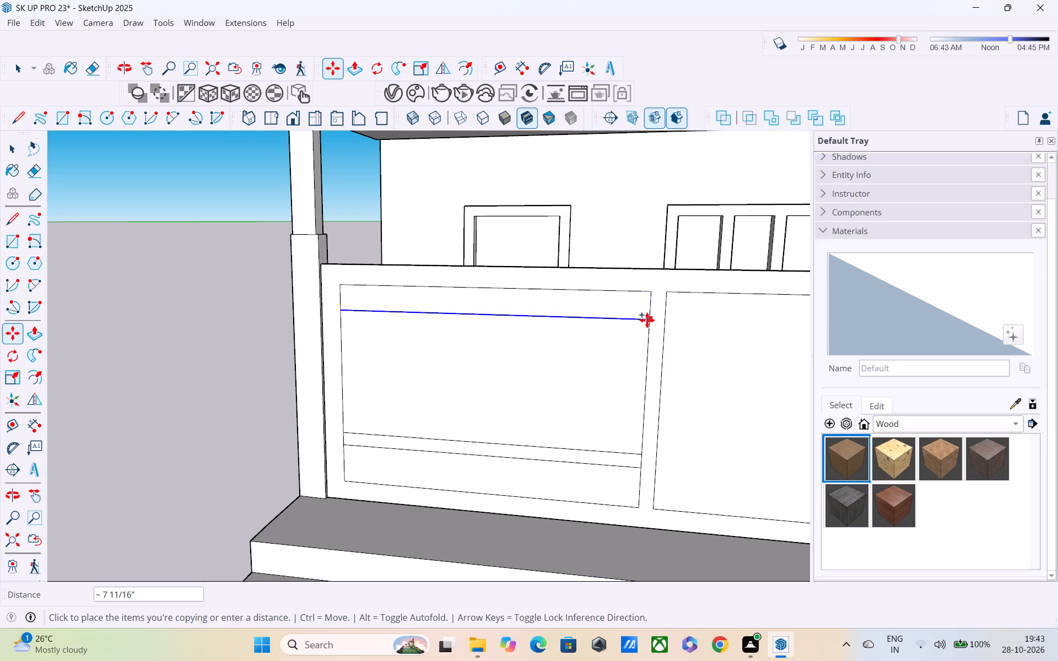
type("1'")
key("Return")
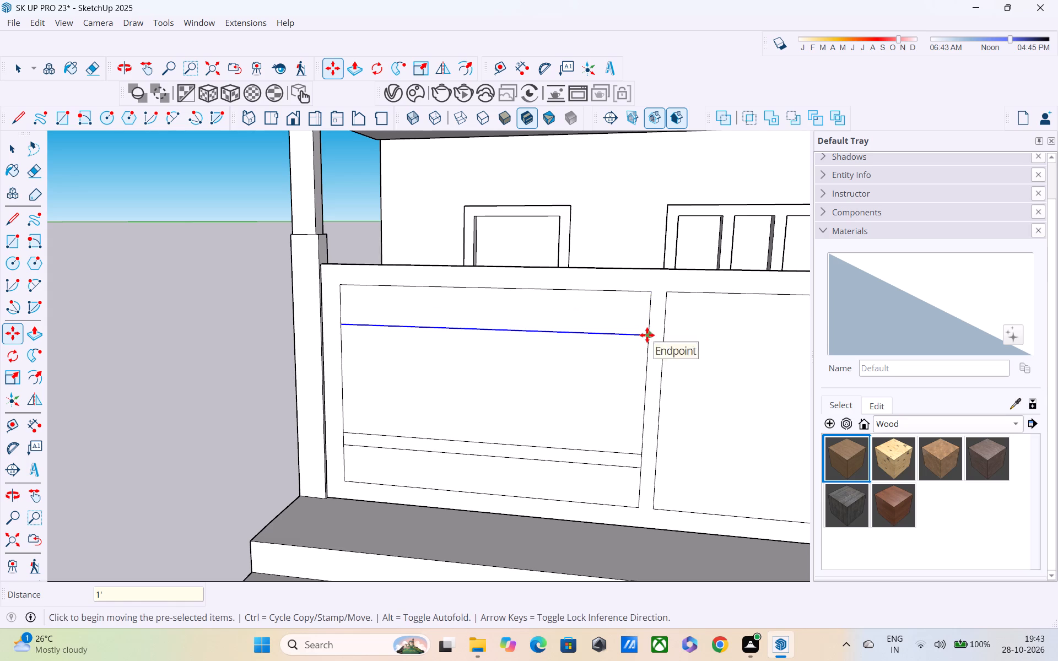
left_click(647, 335)
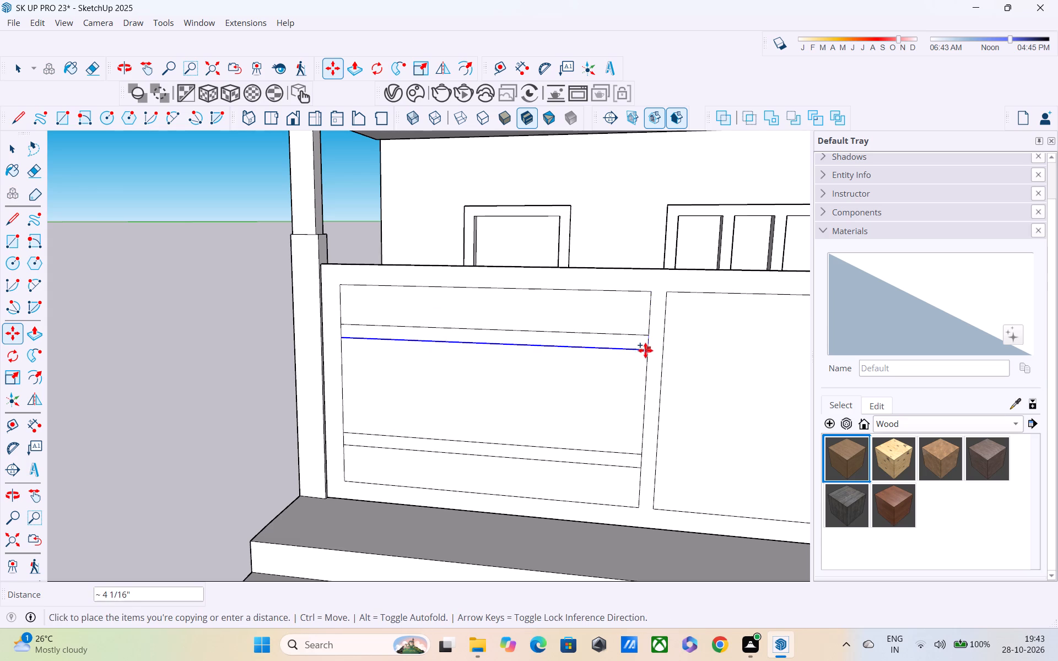
type("4\"")
key("Return")
Copy the two upper rail lines about 7' 9 1/2" across into the right inner panel, ending on its outer edge.
key("space")
scroll(646, 346, "down", 2)
middle_click_drag(641, 361, 449, 360, "shift")
scroll(461, 387, "up", 1)
key("space")
scroll(461, 387, "down", 1)
middle_click_drag(454, 351, 450, 320)
left_click(449, 324)
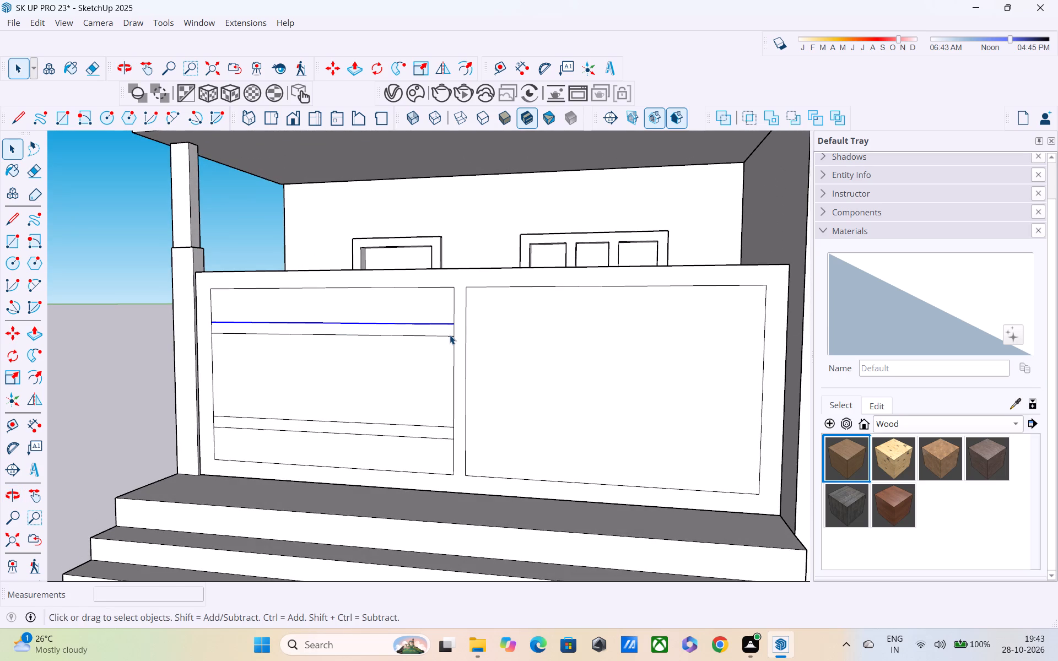
left_click(450, 335, "ctrl")
type("NM")
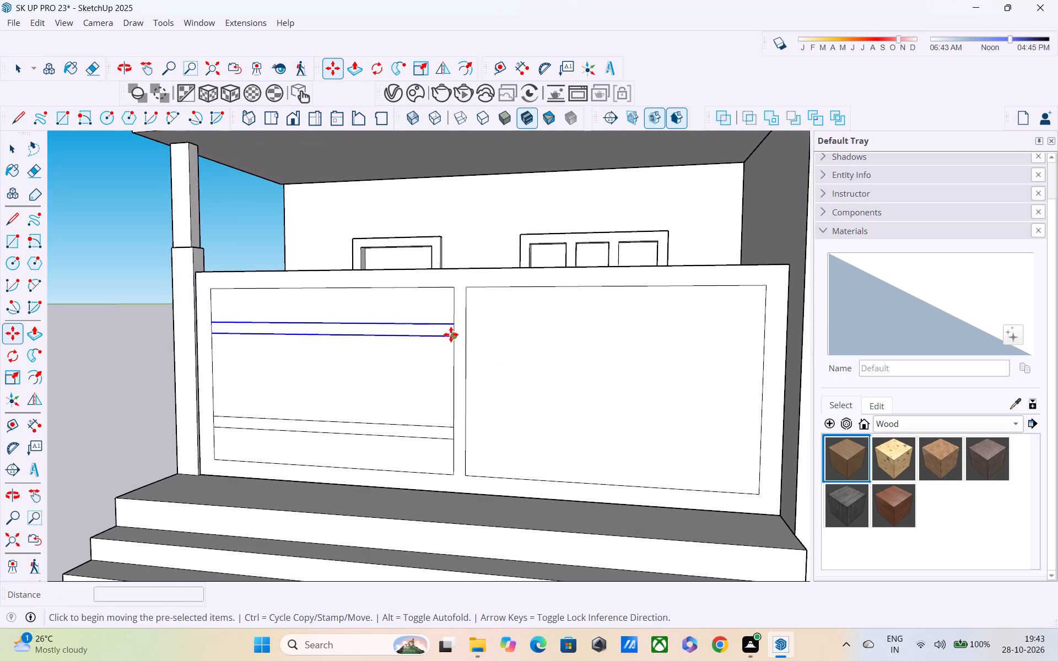
left_click(451, 334)
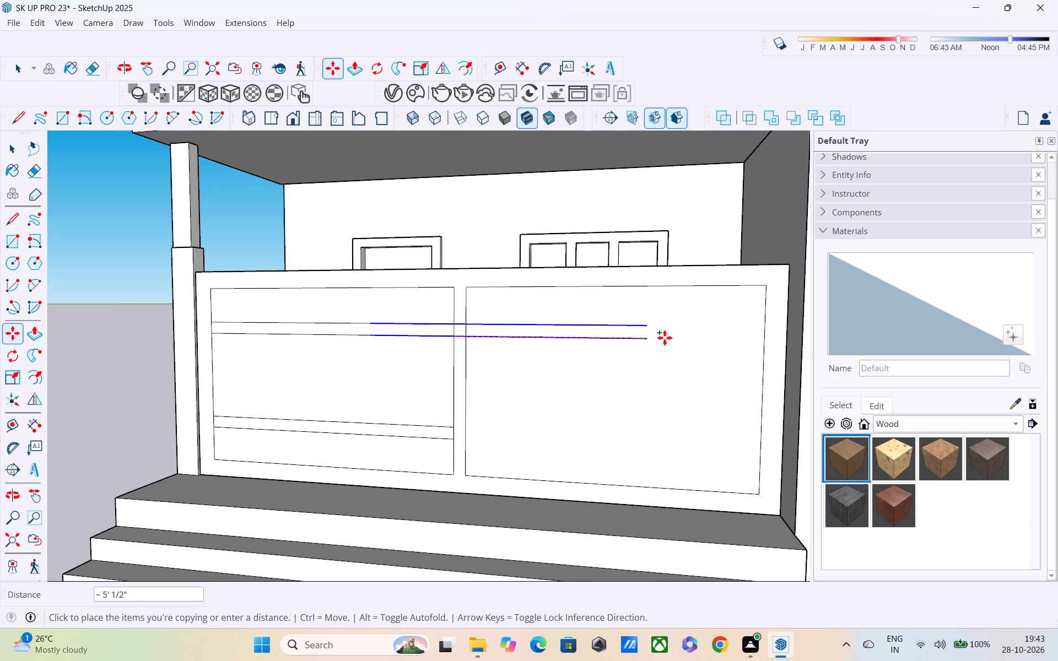
left_click(764, 337)
Copy the two lower rail lines about 7' 9 1/2" across into the right inner panel, ending on its outer edge.
key("space")
left_click(434, 429)
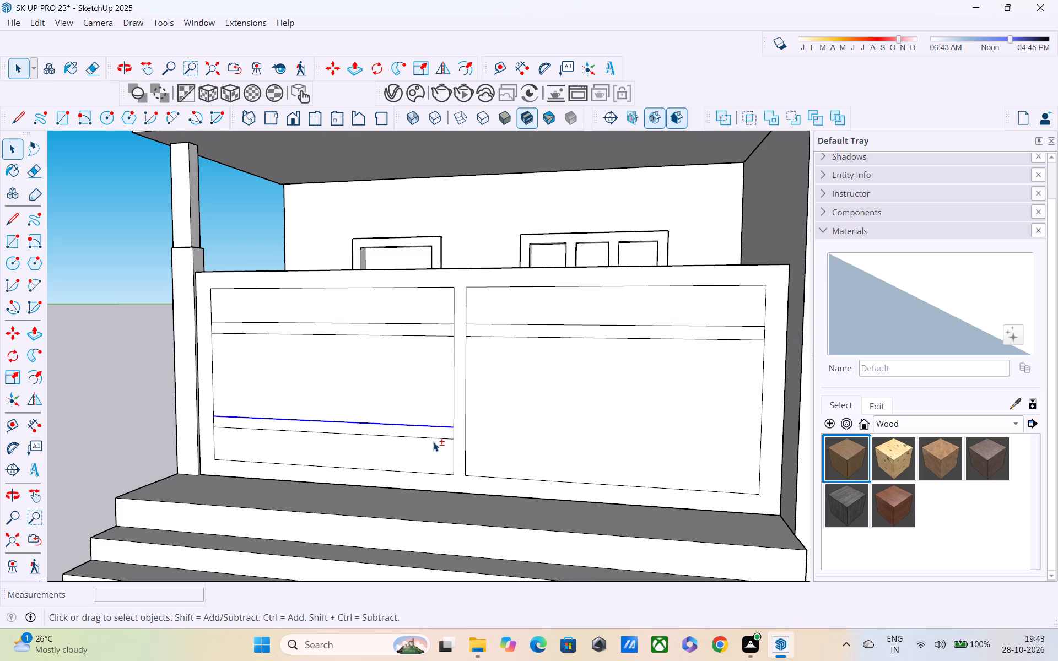
left_click(434, 438, "shift")
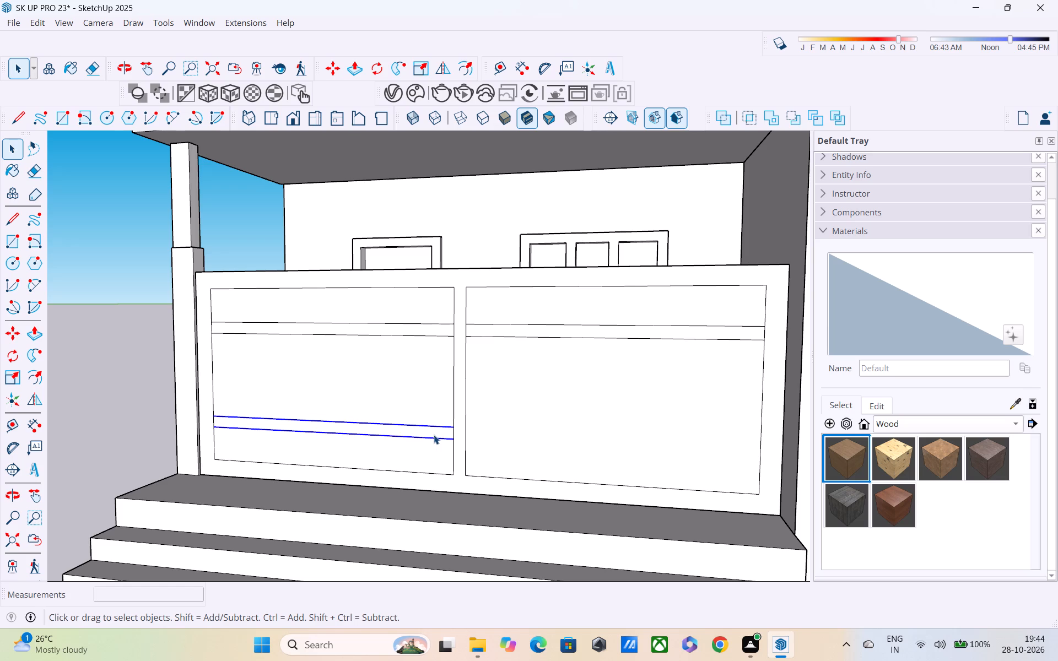
key("m")
left_click(452, 440)
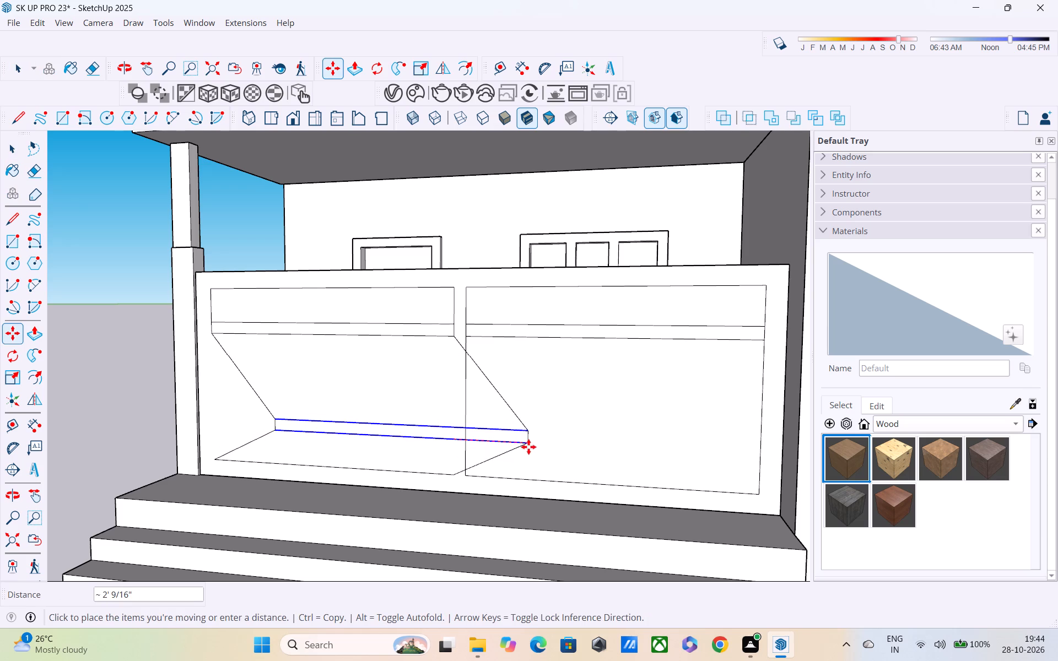
left_click(758, 454)
Copy the left leaf's outer edge between the rails 1.5' inward, and copy that new line 4" further to outline a vertical bar.
scroll(674, 458, "down", 4)
key("space")
scroll(610, 454, "up", 1)
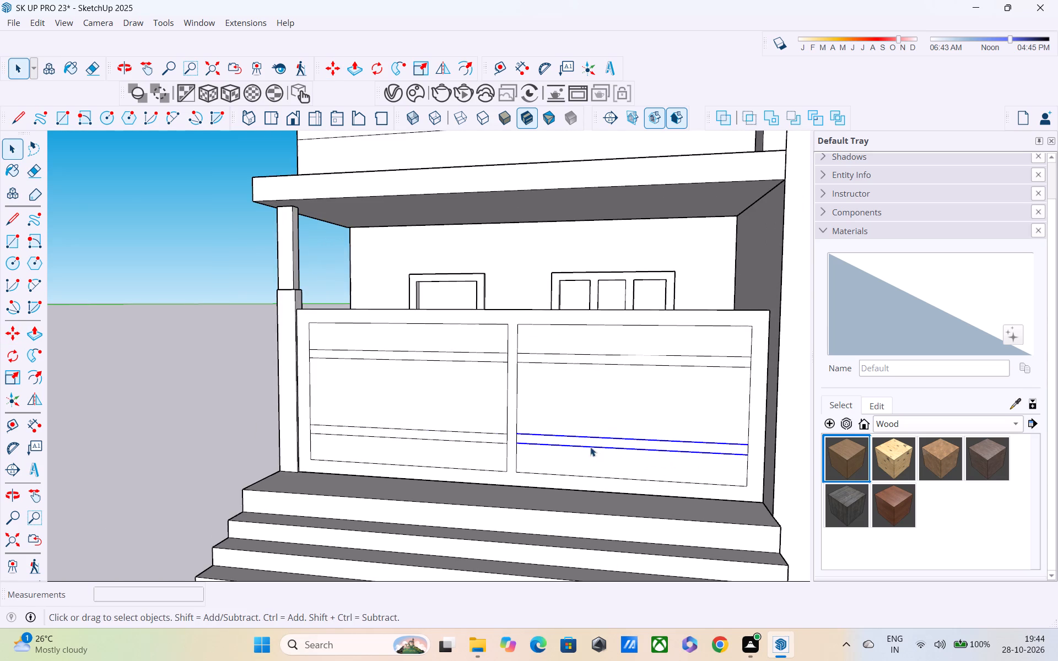
scroll(587, 445, "up", 1)
scroll(573, 430, "down", 3)
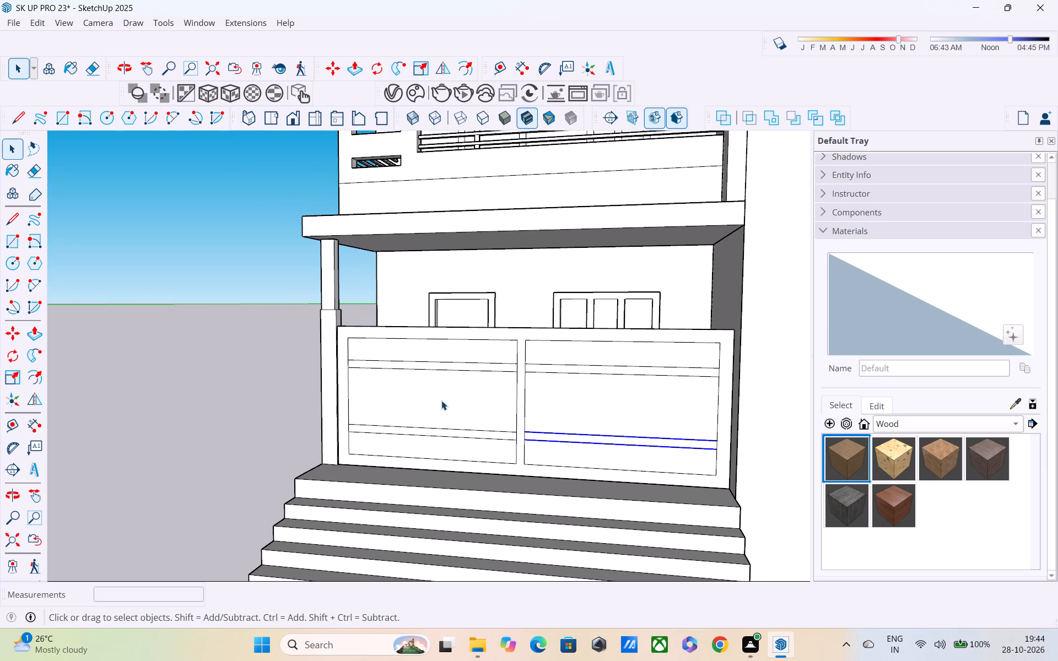
scroll(380, 413, "up", 1)
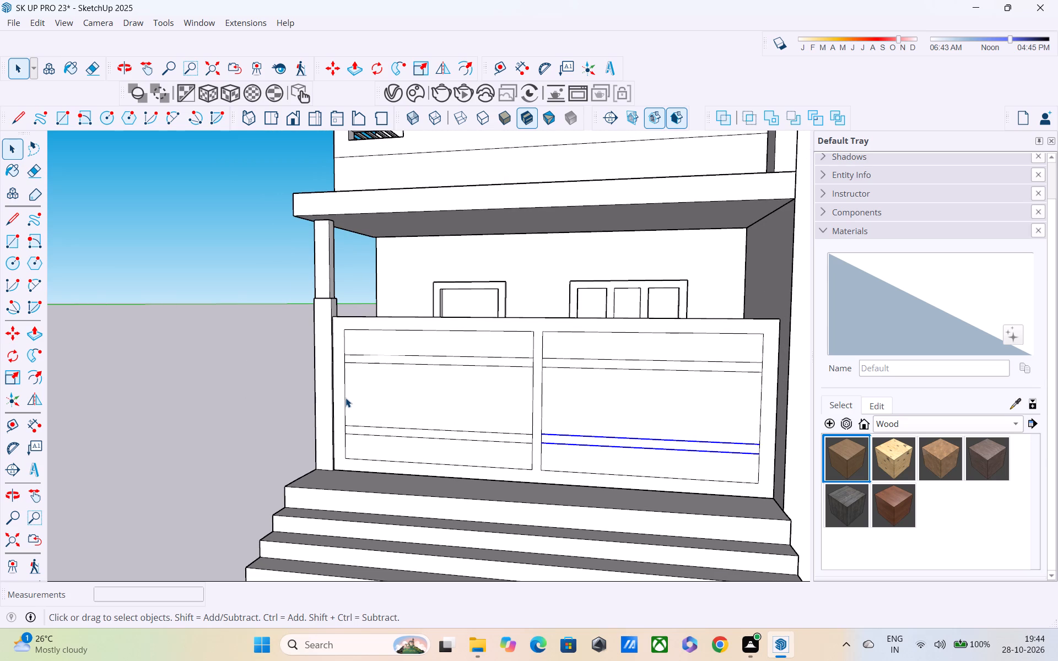
left_click(346, 398)
key("m")
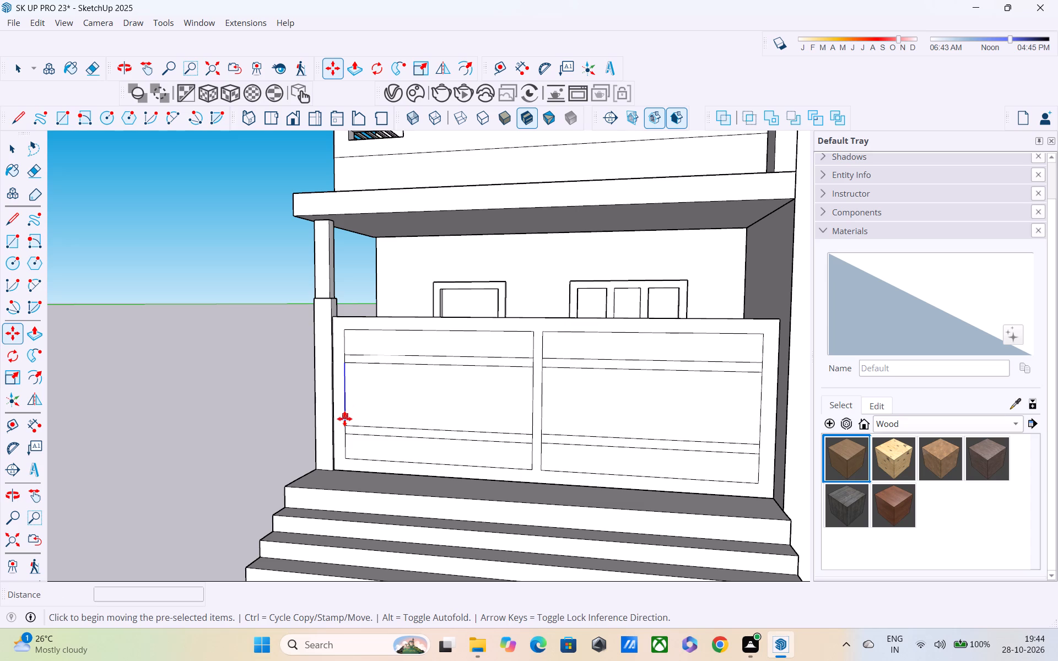
left_click(344, 422)
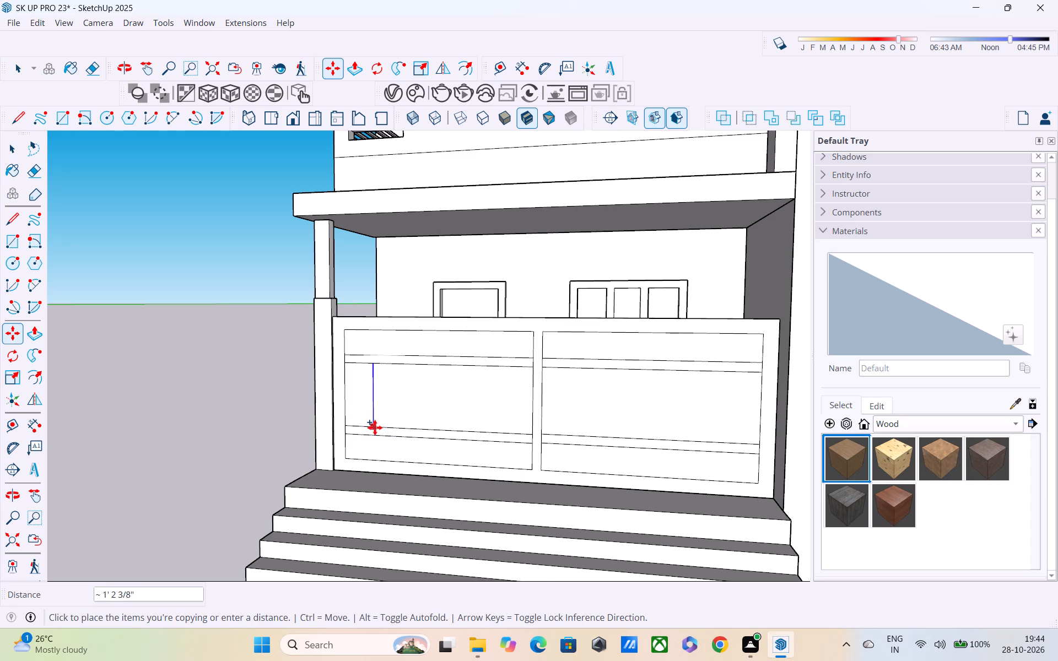
type("1.5'")
key("Return")
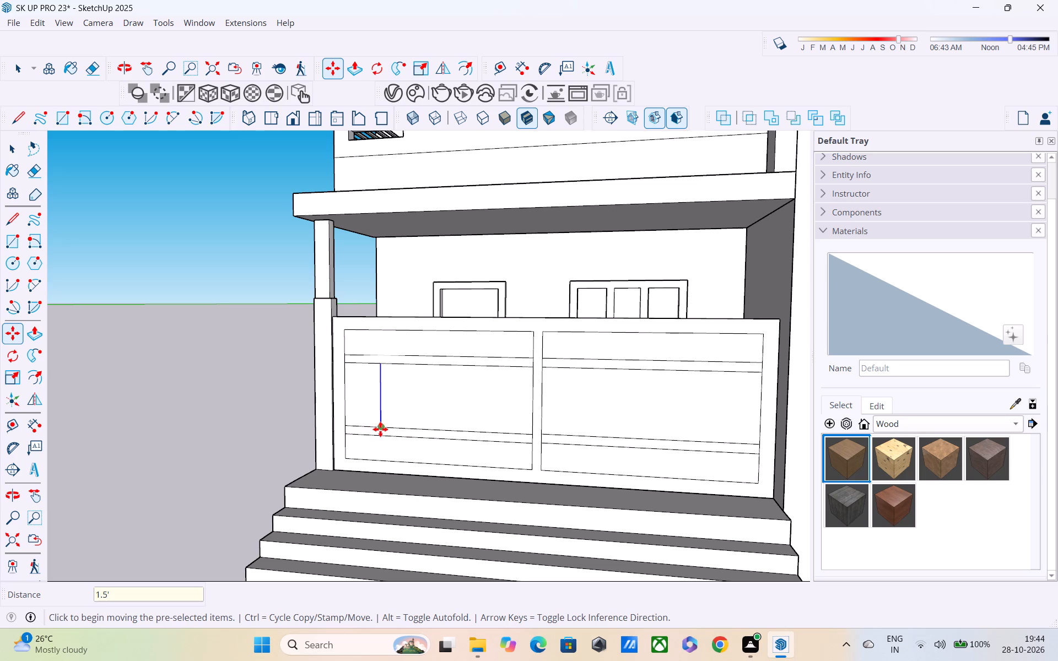
left_click(380, 425)
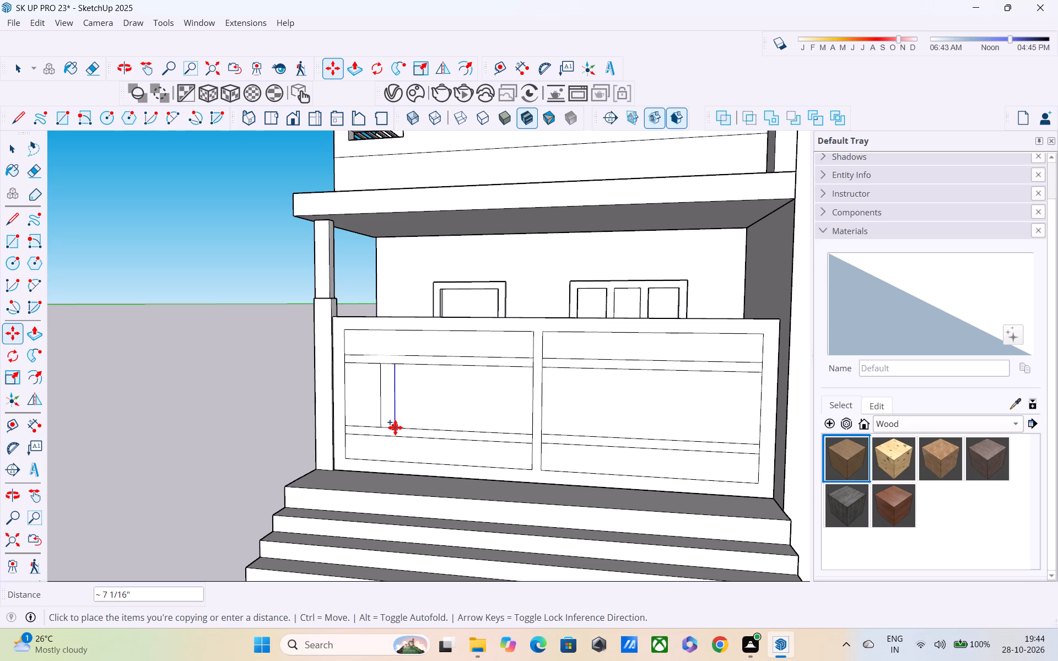
type("4\"")
key("Return")
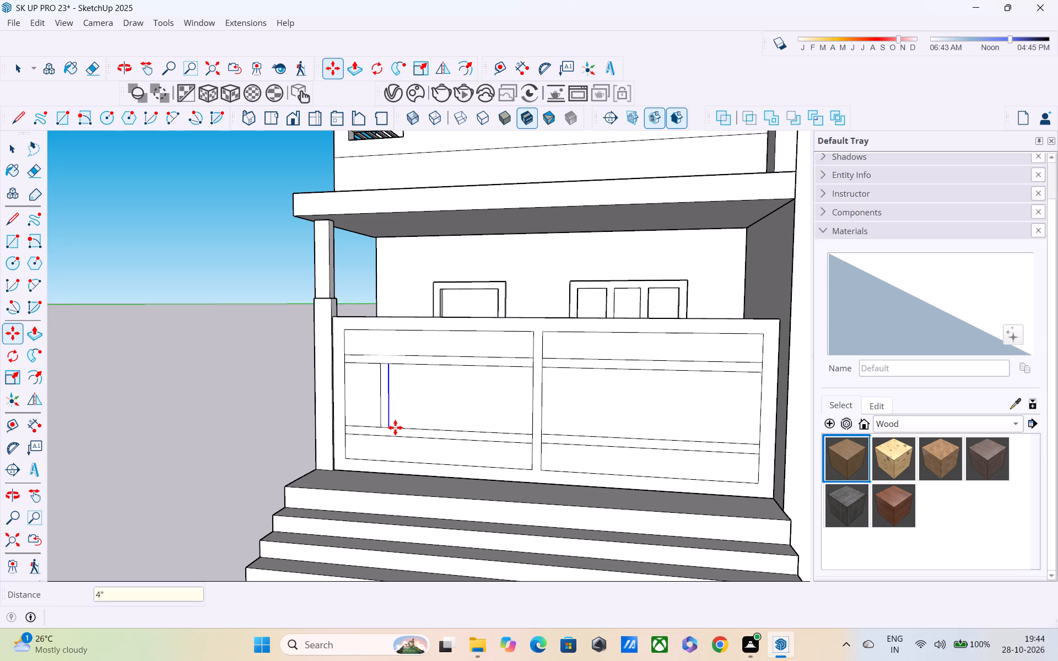
Copy the right leaf's outer edge between the rails 1.5' inward, and copy that new line 4" further to outline a vertical bar.
middle_click_drag(395, 427, 476, 438)
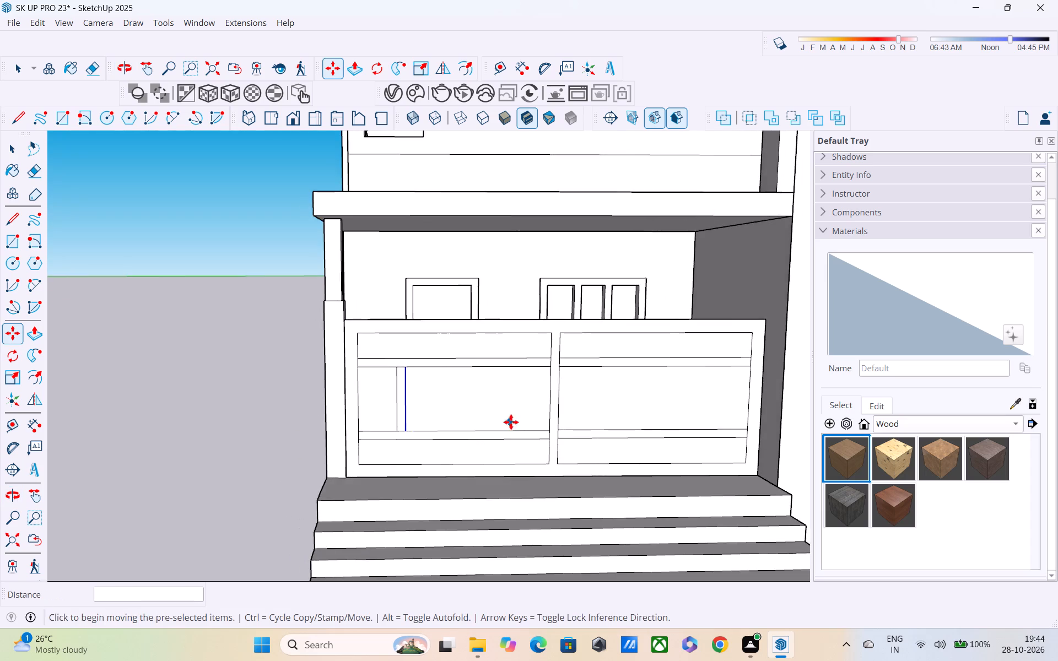
scroll(511, 422, "down", 2)
middle_click_drag(711, 431, 628, 445, "shift")
key("space")
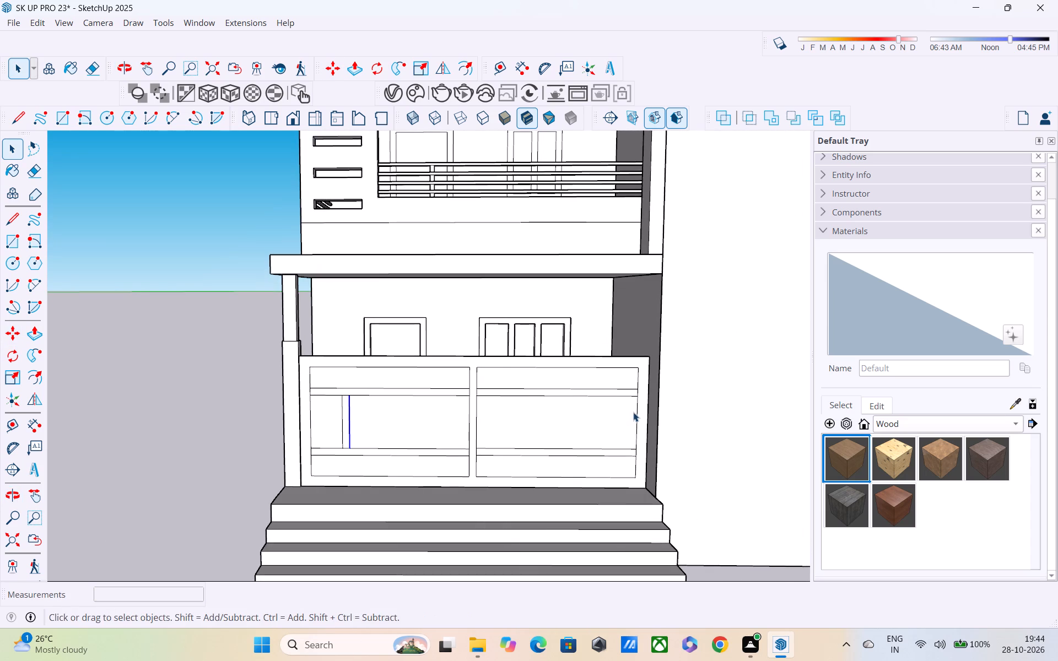
left_click(636, 414)
key("m")
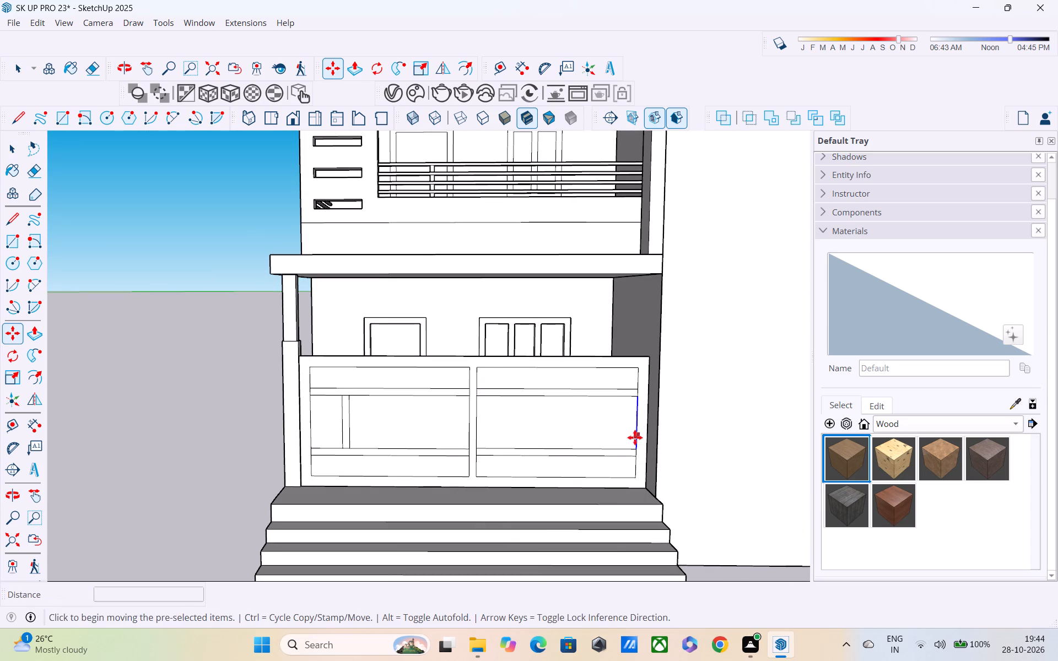
left_click(634, 451)
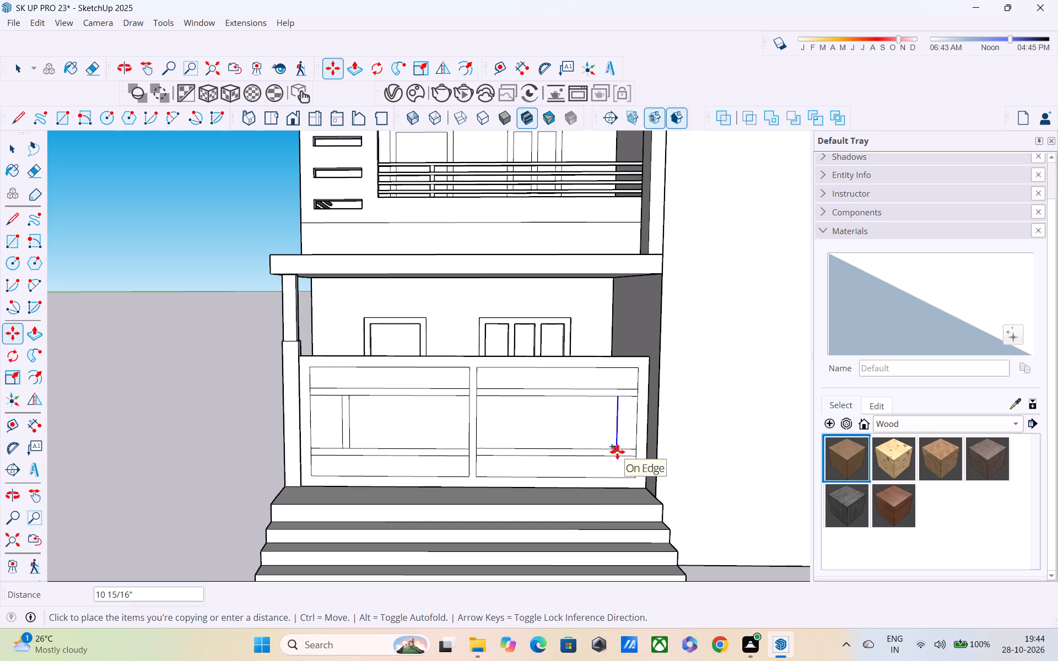
type("1.5'")
key("Return")
scroll(608, 444, "up", 1)
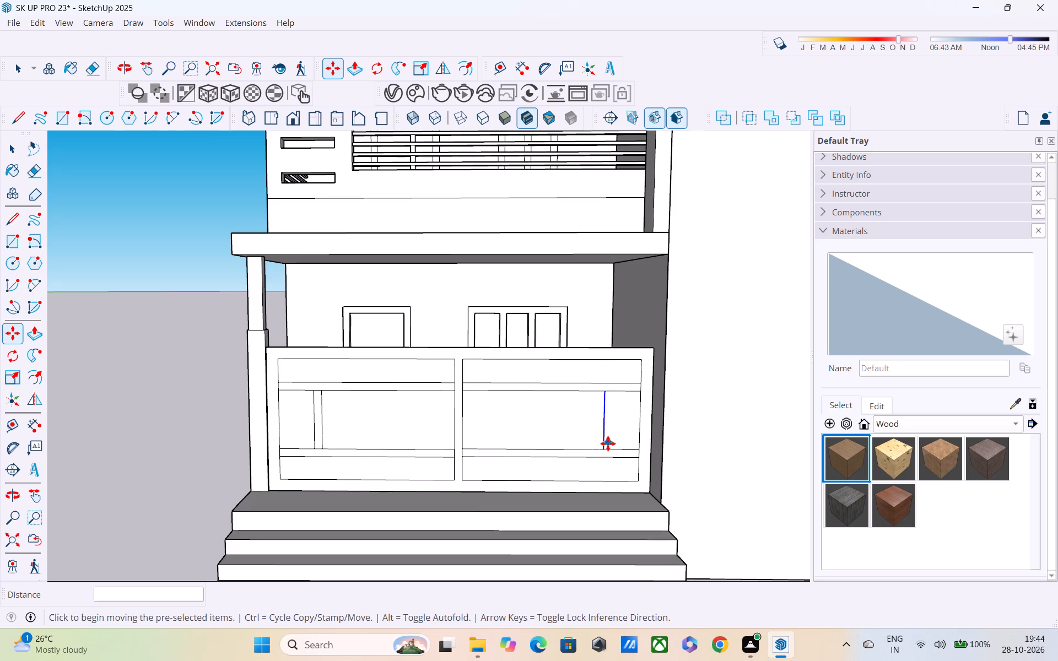
left_click(601, 448)
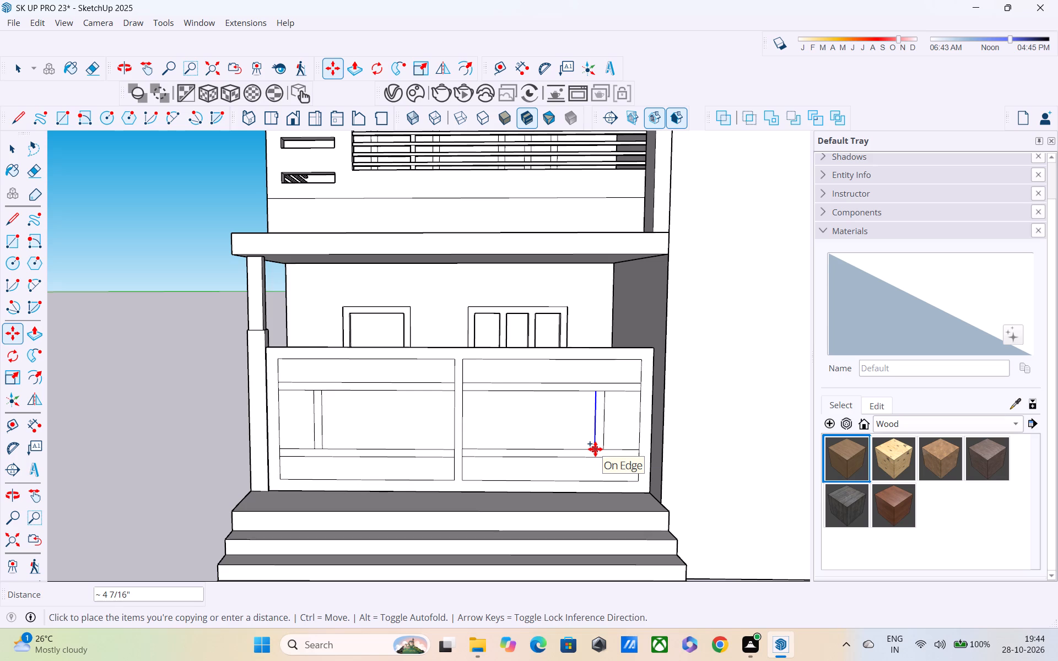
type("4\"")
key("Return")
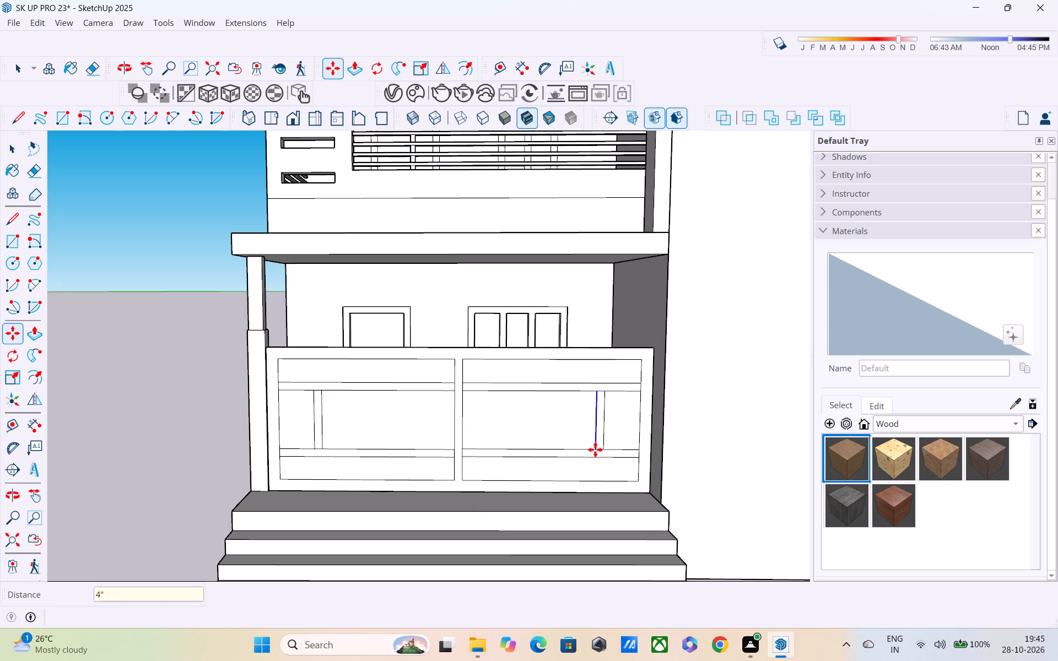
key("space")
Erase the short rail edge segments crossing the top and bottom ends of the left leaf's vertical bar.
scroll(584, 418, "down", 1)
middle_click_drag(585, 425, 604, 503, "shift")
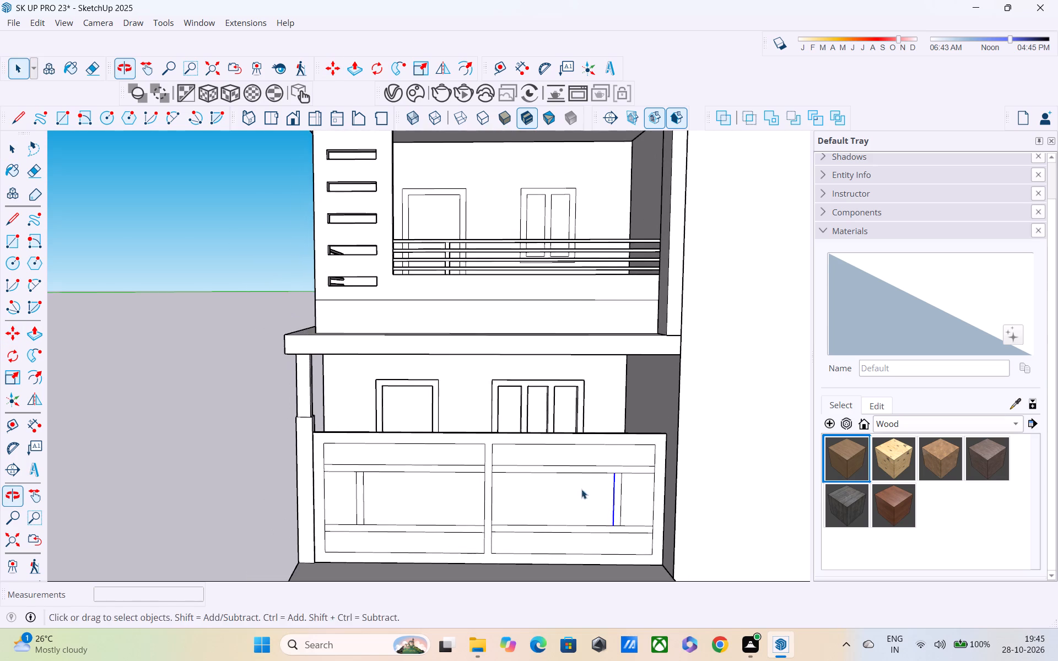
middle_click_drag(580, 487, 569, 369, "shift")
scroll(569, 373, "up", 3)
key("space")
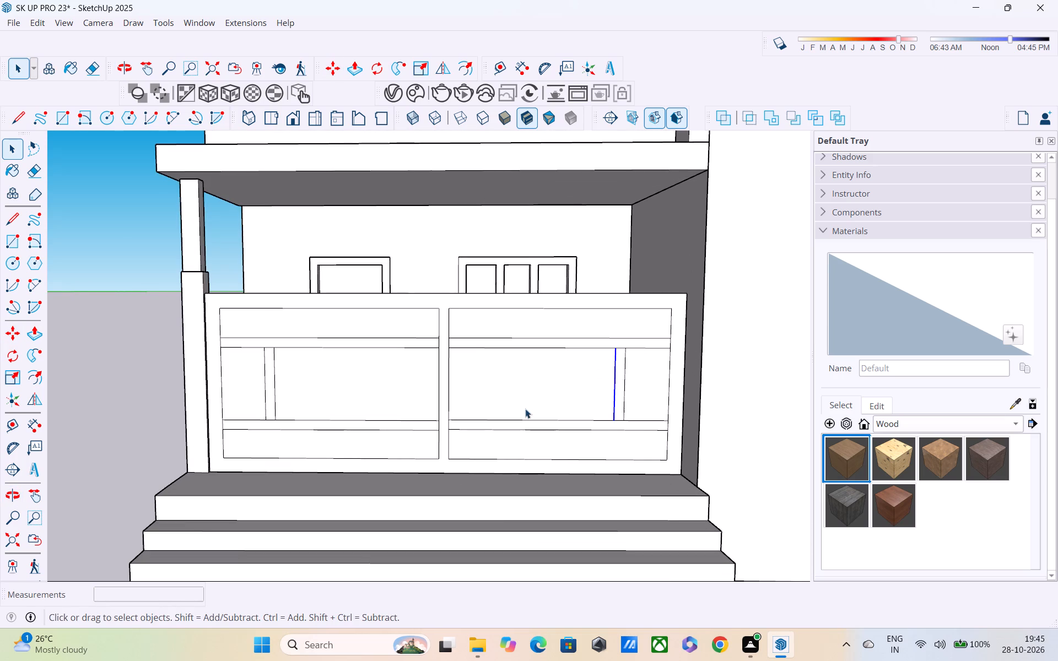
scroll(525, 409, "down", 4)
left_click(278, 381)
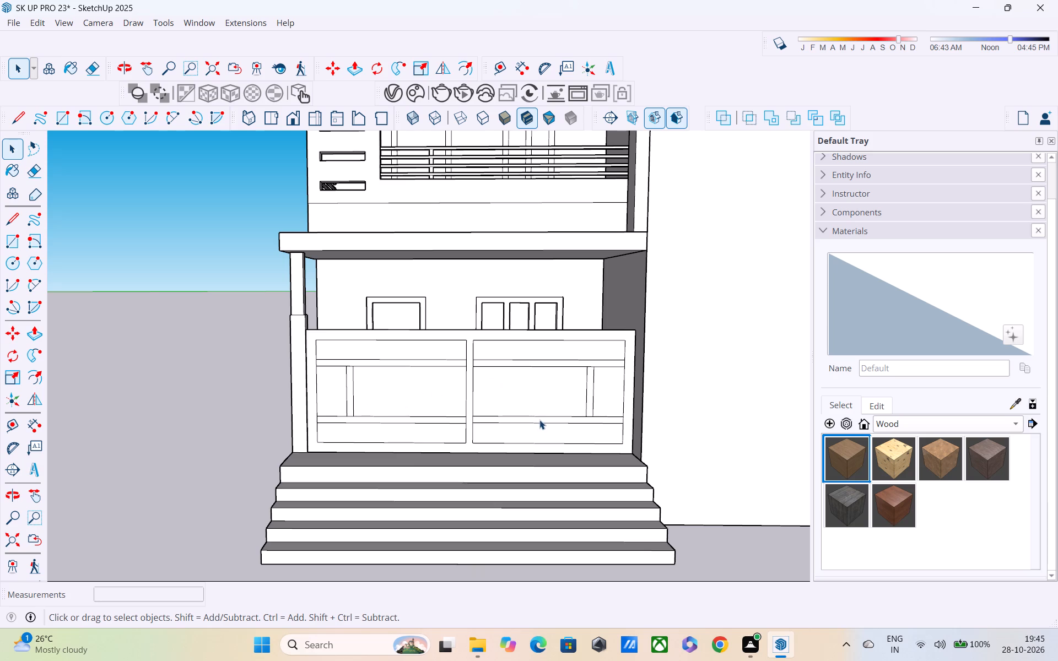
scroll(332, 366, "up", 5)
key("e")
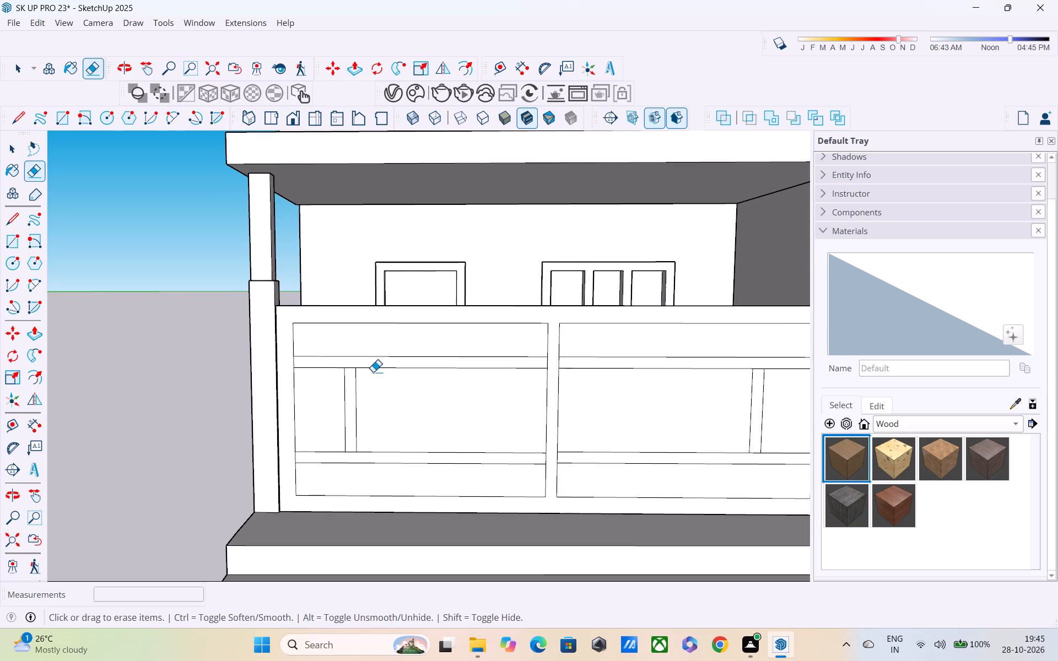
scroll(365, 365, "up", 3)
left_click_drag(339, 369, 344, 377)
scroll(349, 392, "down", 3)
middle_click_drag(354, 419, 363, 276)
scroll(360, 361, "up", 3)
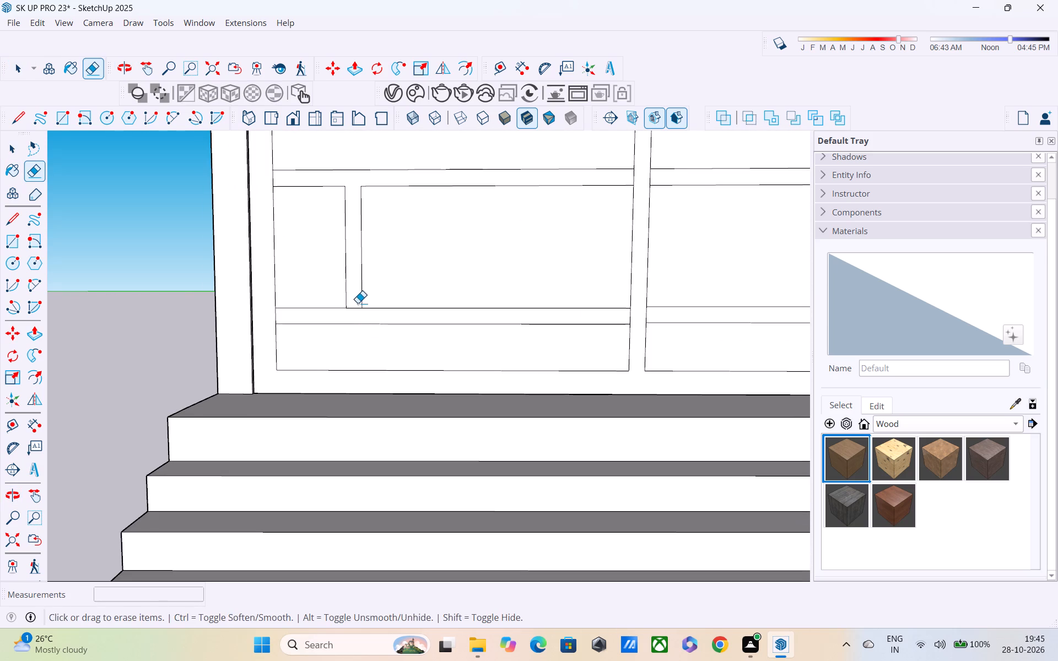
left_click_drag(357, 302, 357, 316)
Erase the short rail edge segments crossing the bottom and top ends of the right leaf's vertical bar.
scroll(357, 316, "down", 3)
middle_click_drag(360, 329, 327, 412, "shift")
middle_click_drag(173, 412, 164, 414, "shift")
middle_click_drag(422, 371, 229, 393)
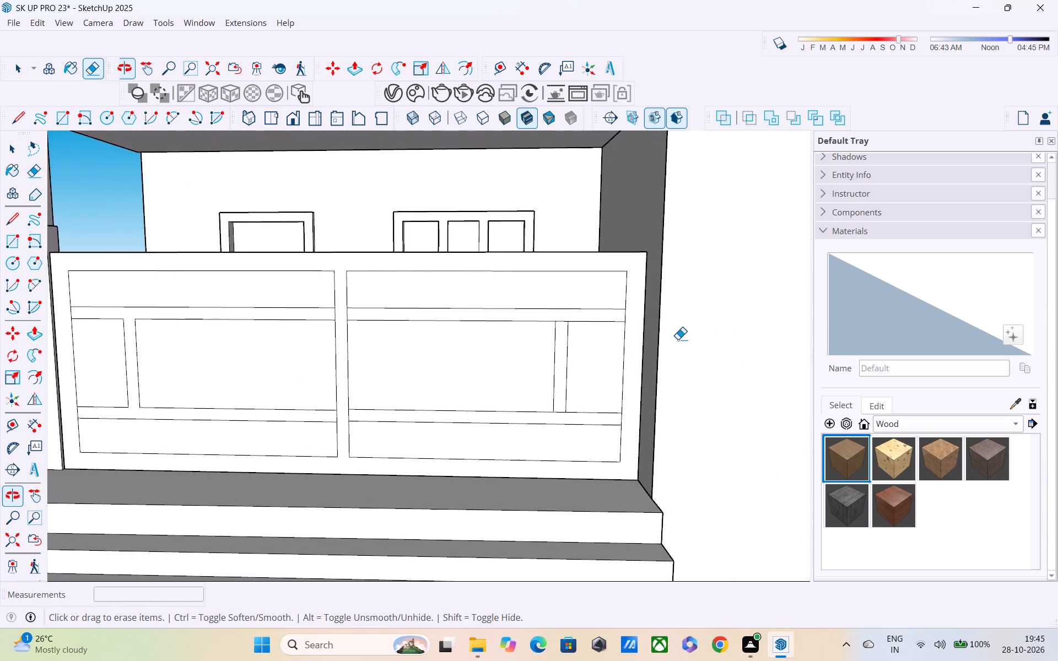
scroll(678, 339, "down", 1)
scroll(678, 339, "up", 3)
scroll(564, 426, "up", 4)
left_click_drag(536, 410, 538, 424)
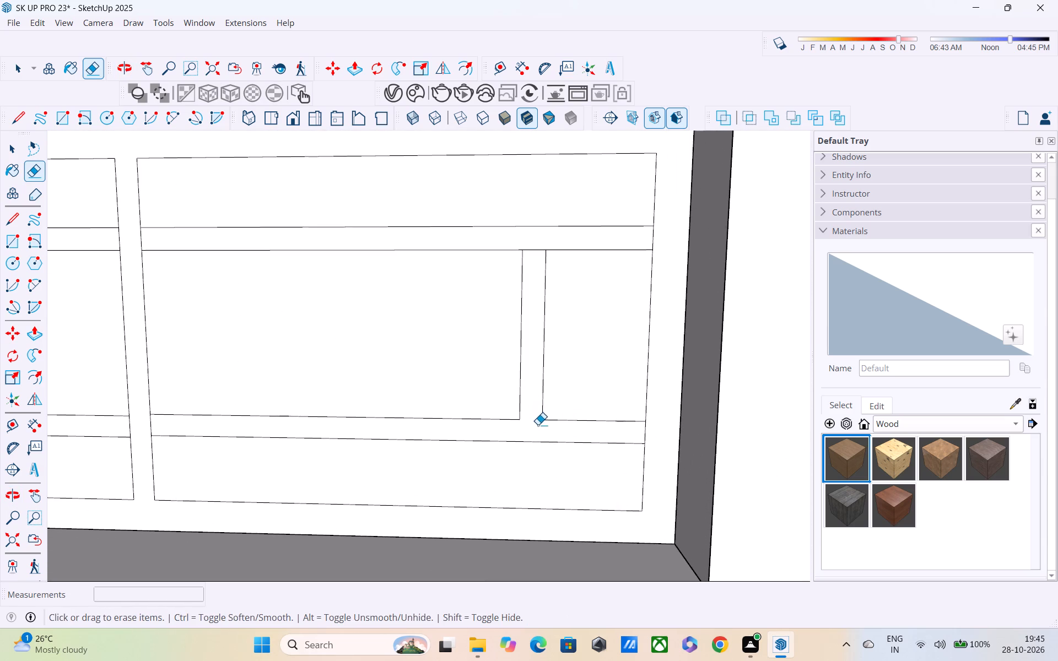
scroll(532, 409, "down", 5)
middle_click_drag(532, 409, 671, 418, "shift")
scroll(671, 418, "up", 1, "shift")
scroll(540, 389, "down", 1)
scroll(670, 315, "up", 3)
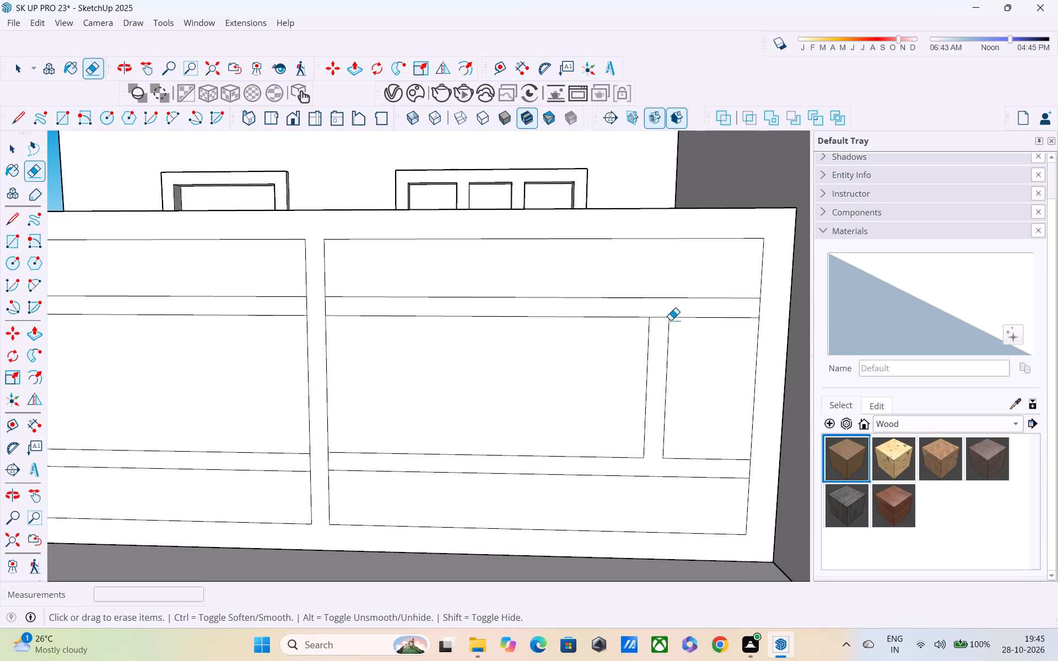
left_click_drag(657, 315, 665, 338)
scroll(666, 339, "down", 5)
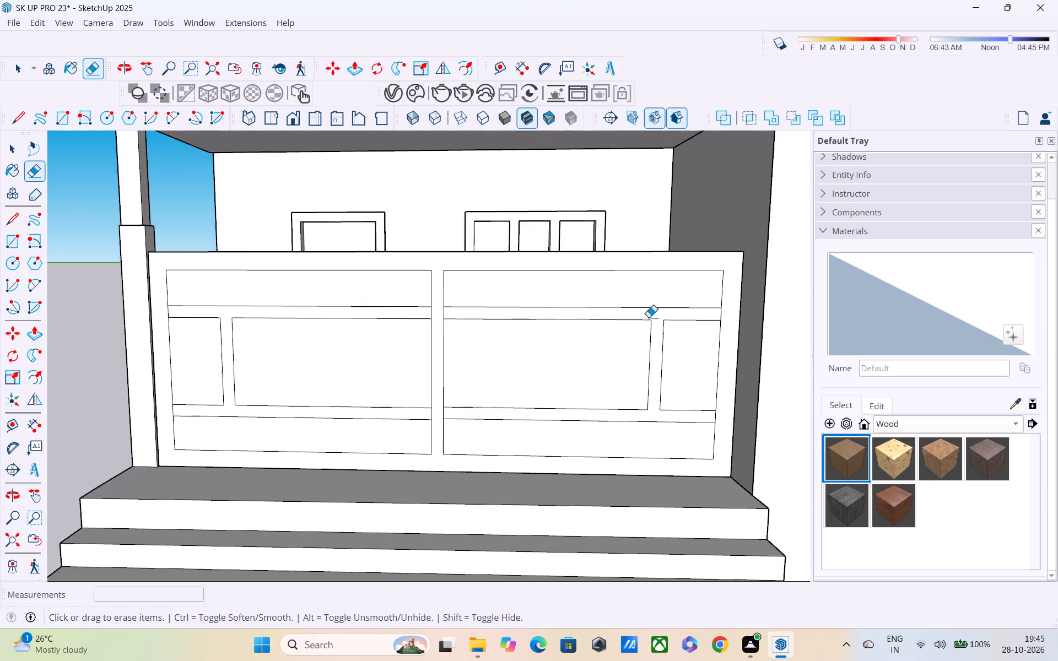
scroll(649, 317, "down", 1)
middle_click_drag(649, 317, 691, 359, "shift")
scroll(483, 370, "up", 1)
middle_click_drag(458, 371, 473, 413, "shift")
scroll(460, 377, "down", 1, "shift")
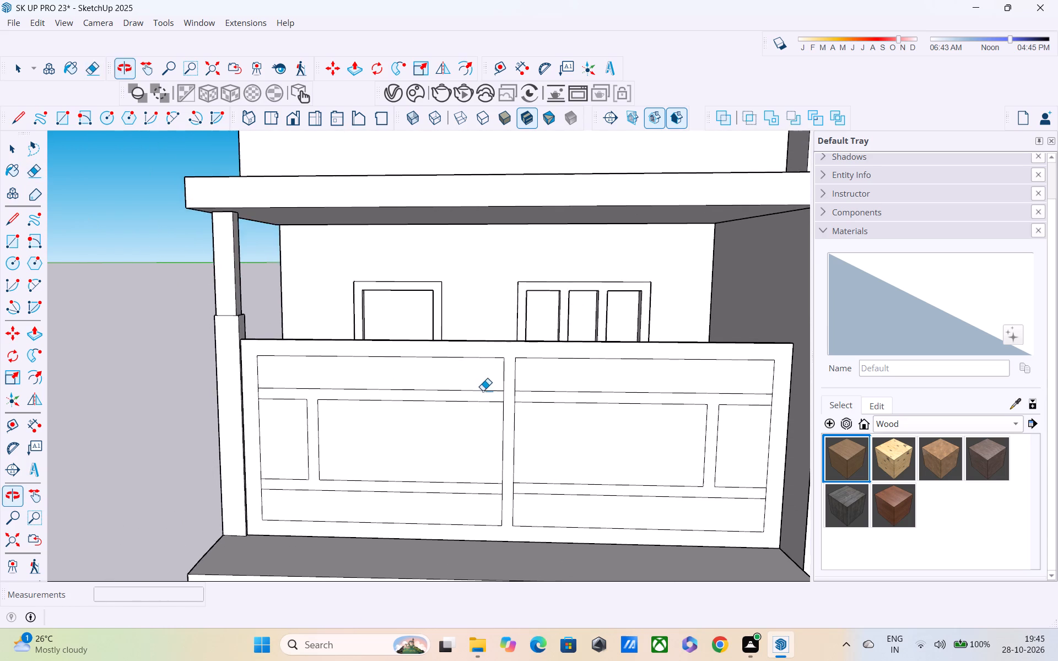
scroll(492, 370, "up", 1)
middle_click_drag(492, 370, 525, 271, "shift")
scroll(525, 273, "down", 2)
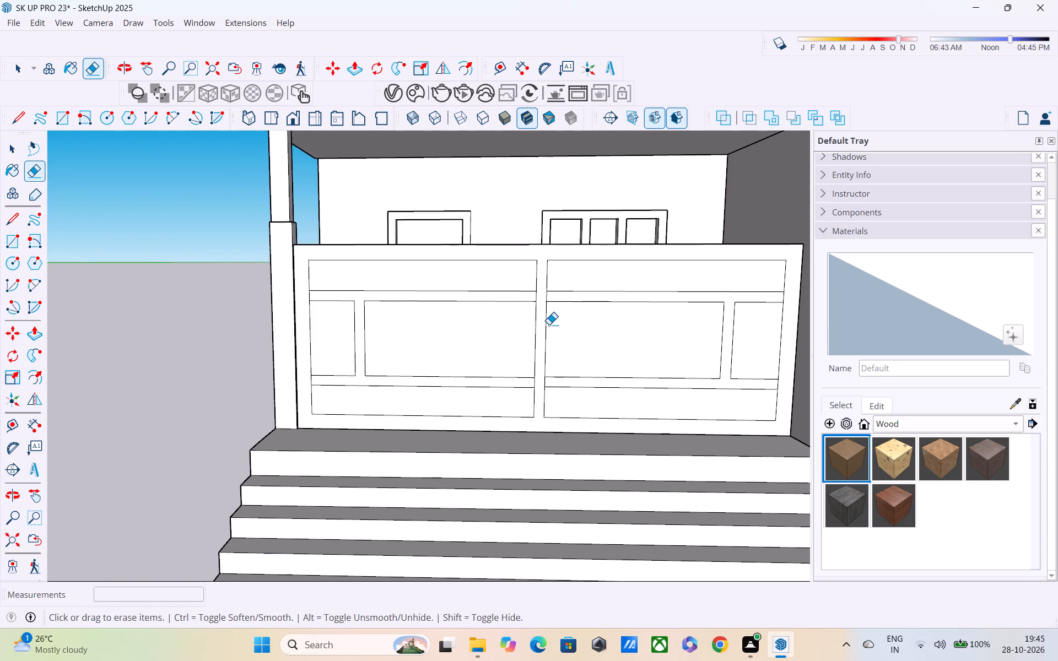
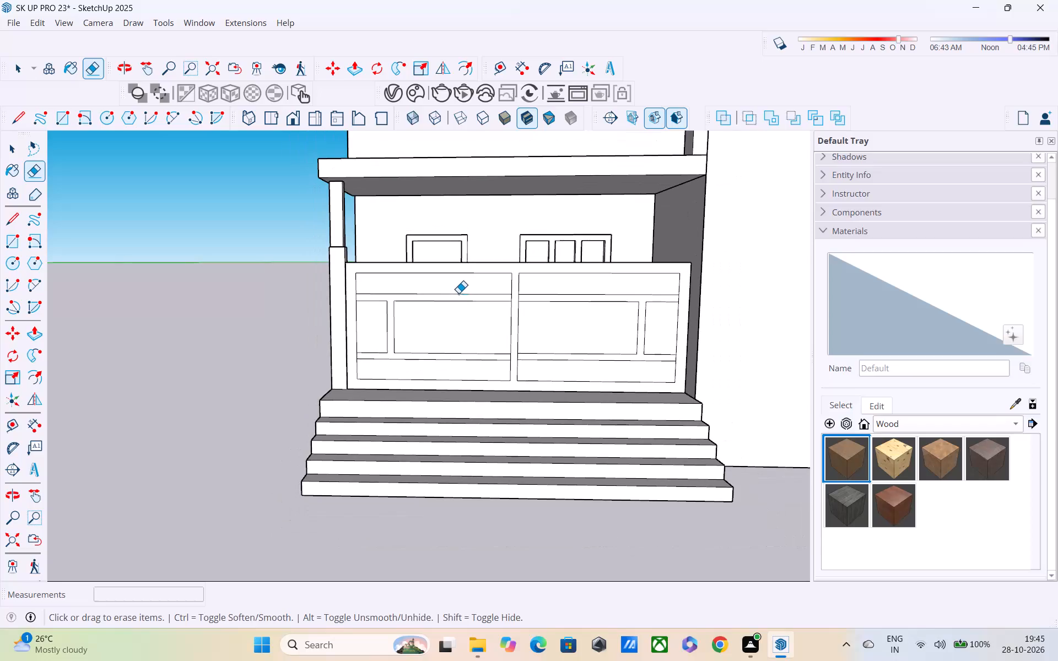
Erase the short edge segments crossing the joints between the centre strip and the upper and lower rails.
middle_click_drag(458, 293, 447, 333, "shift")
scroll(468, 331, "up", 4)
middle_click_drag(476, 334, 471, 324, "shift")
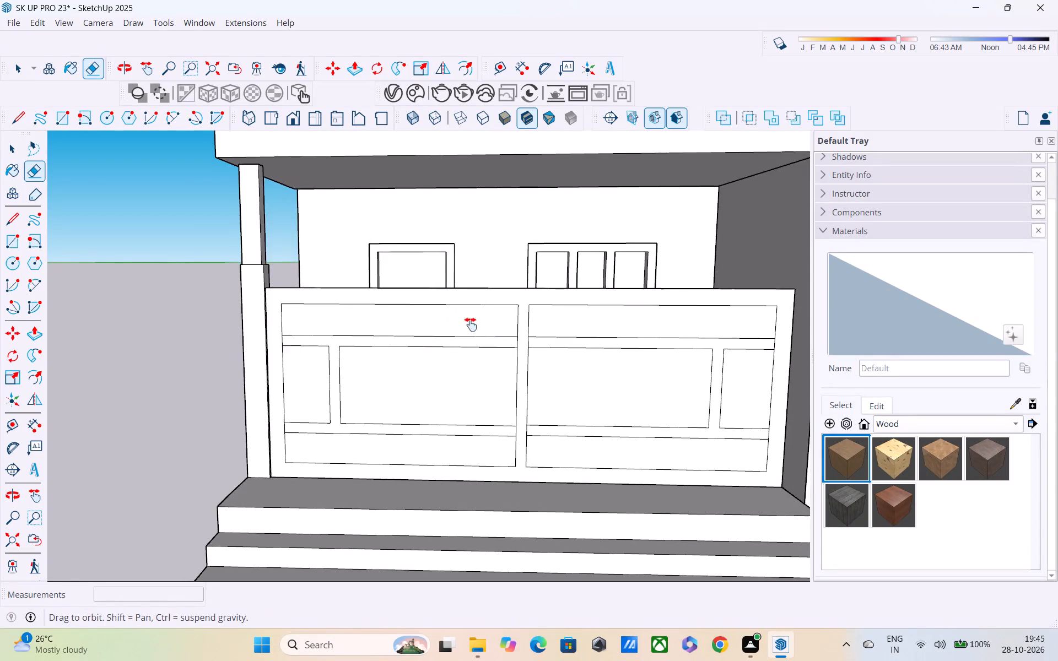
middle_click_drag(471, 324, 455, 290, "shift")
scroll(467, 300, "up", 6)
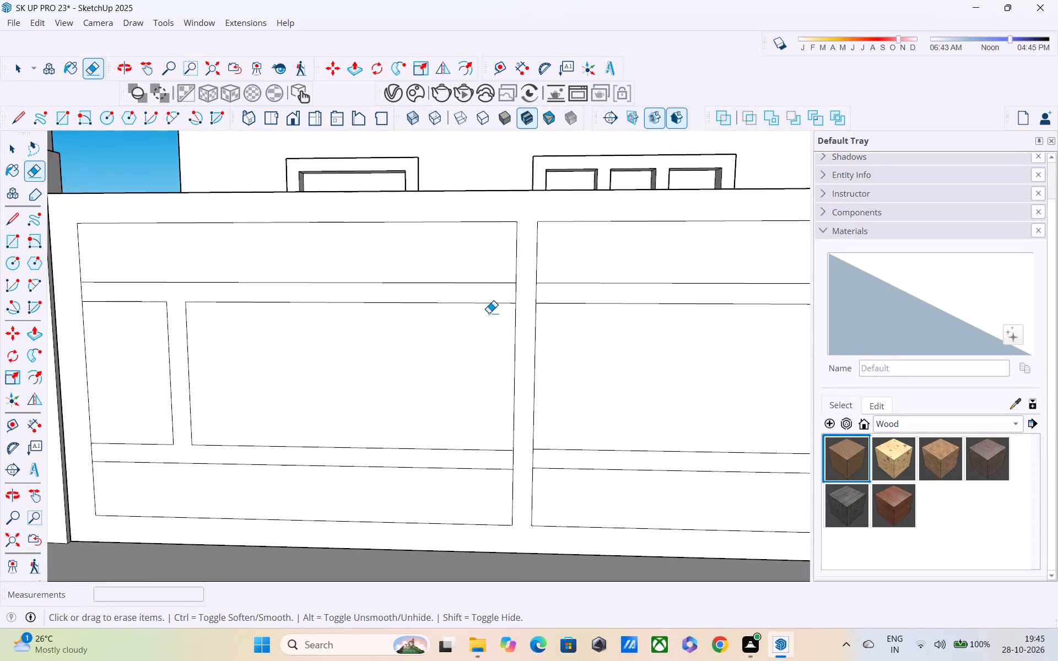
scroll(495, 315, "up", 4)
left_click_drag(518, 286, 565, 283)
scroll(565, 276, "down", 3)
middle_click_drag(562, 273, 542, 152, "shift")
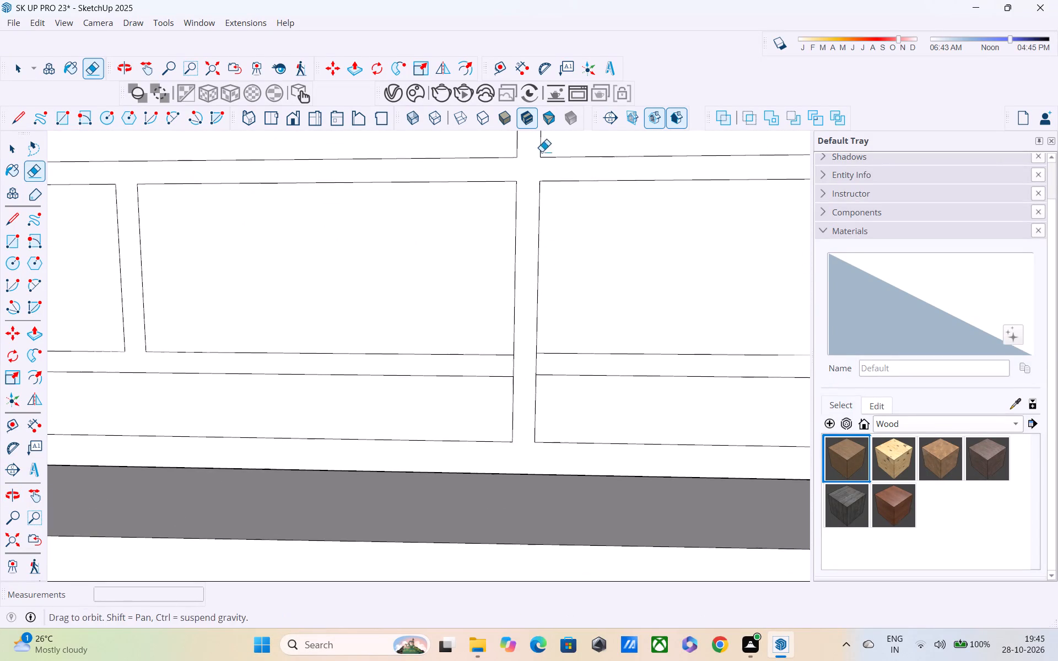
scroll(517, 350, "up", 2)
left_click_drag(505, 361, 554, 357)
scroll(537, 328, "down", 5)
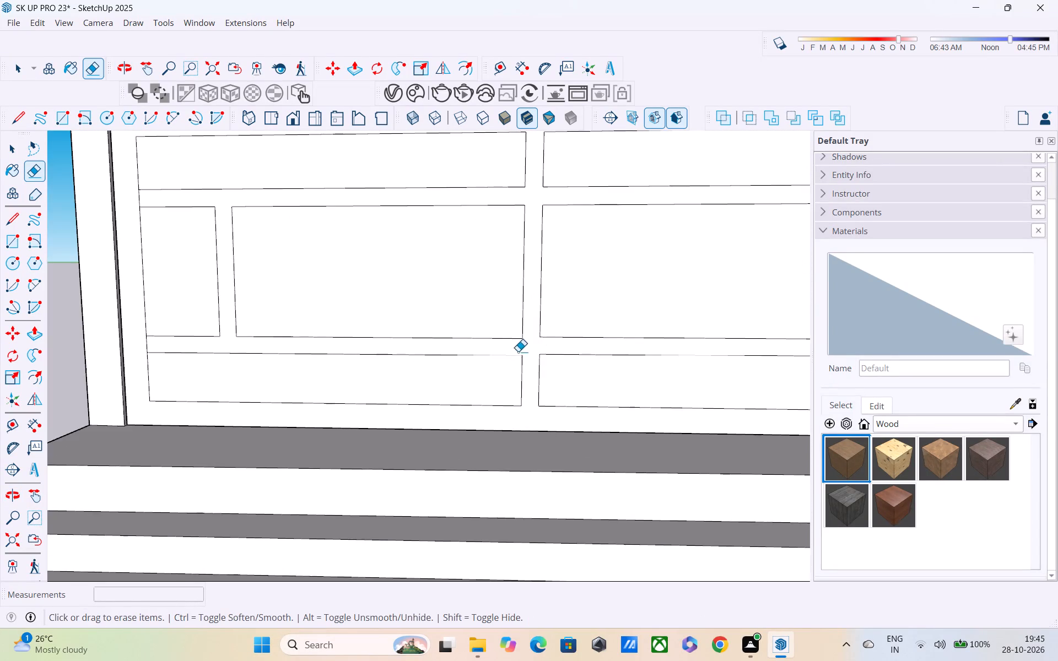
middle_click_drag(518, 351, 518, 259, "shift")
scroll(518, 267, "up", 1, "shift")
scroll(518, 258, "down", 5)
middle_click_drag(521, 274, 521, 416, "shift")
scroll(520, 418, "up", 1, "shift")
key("space")
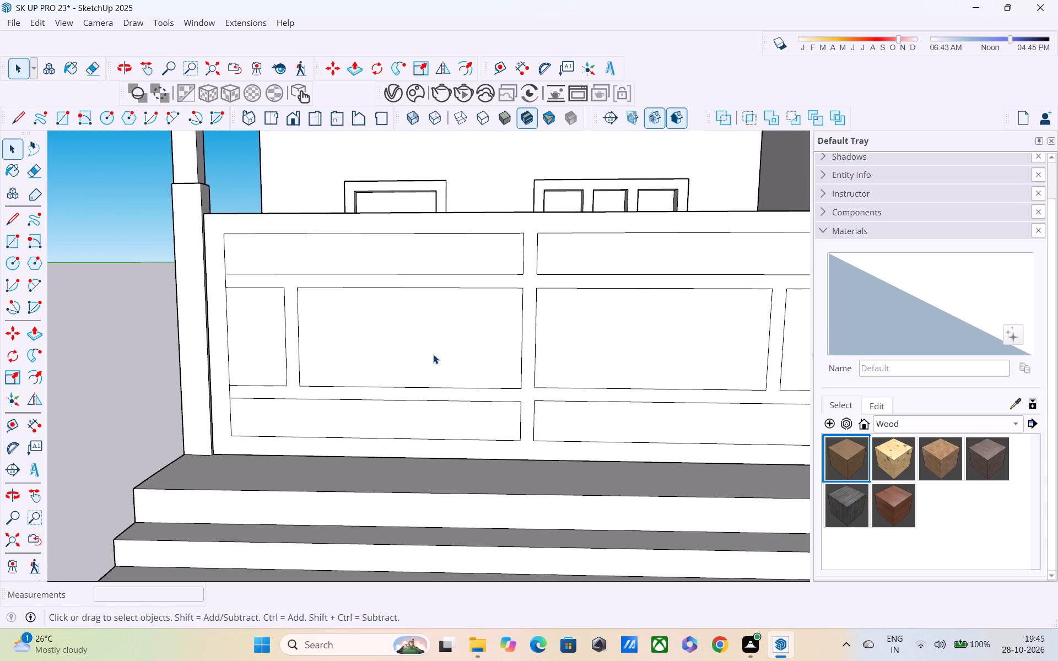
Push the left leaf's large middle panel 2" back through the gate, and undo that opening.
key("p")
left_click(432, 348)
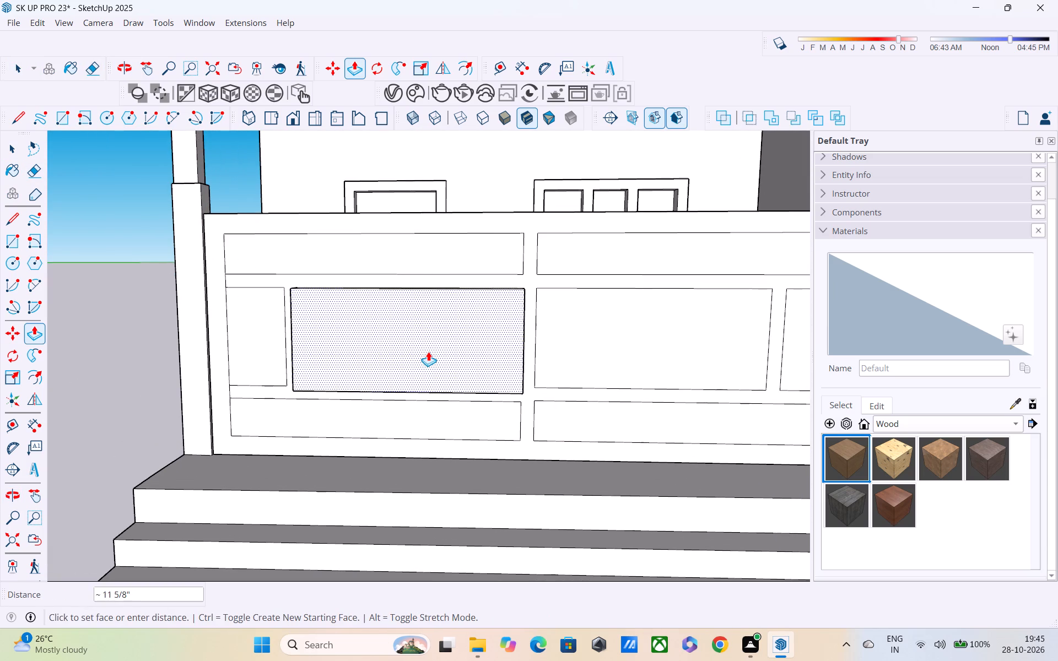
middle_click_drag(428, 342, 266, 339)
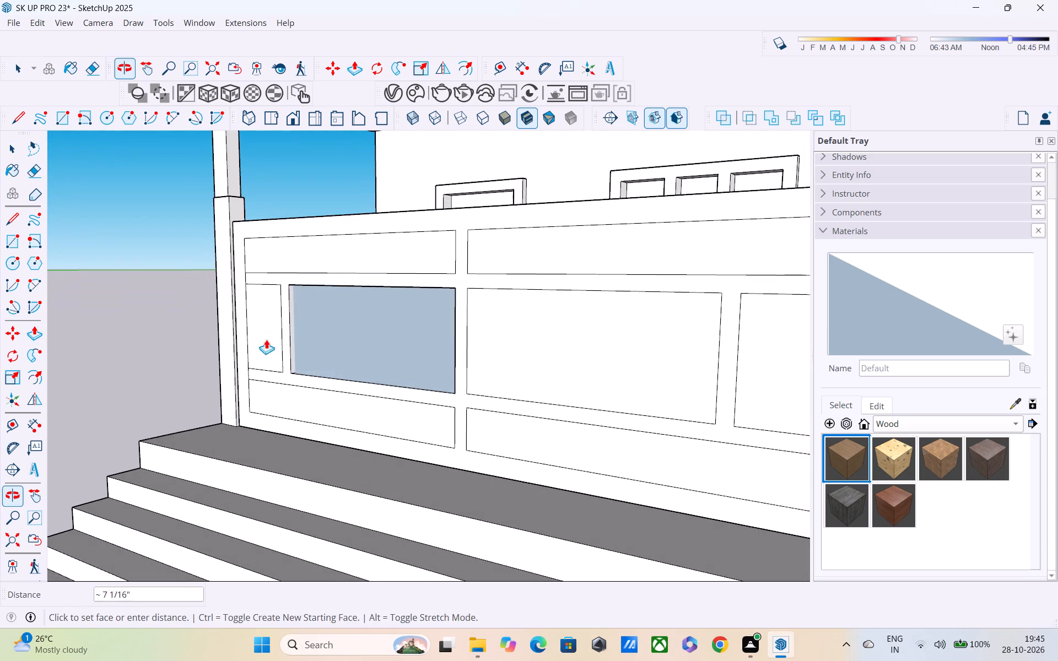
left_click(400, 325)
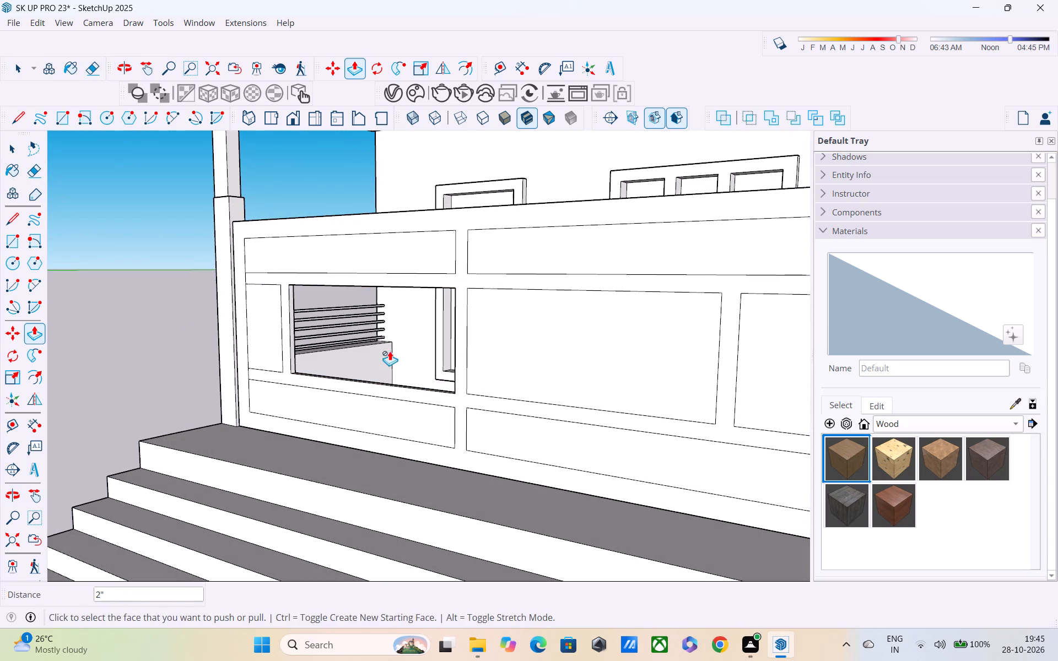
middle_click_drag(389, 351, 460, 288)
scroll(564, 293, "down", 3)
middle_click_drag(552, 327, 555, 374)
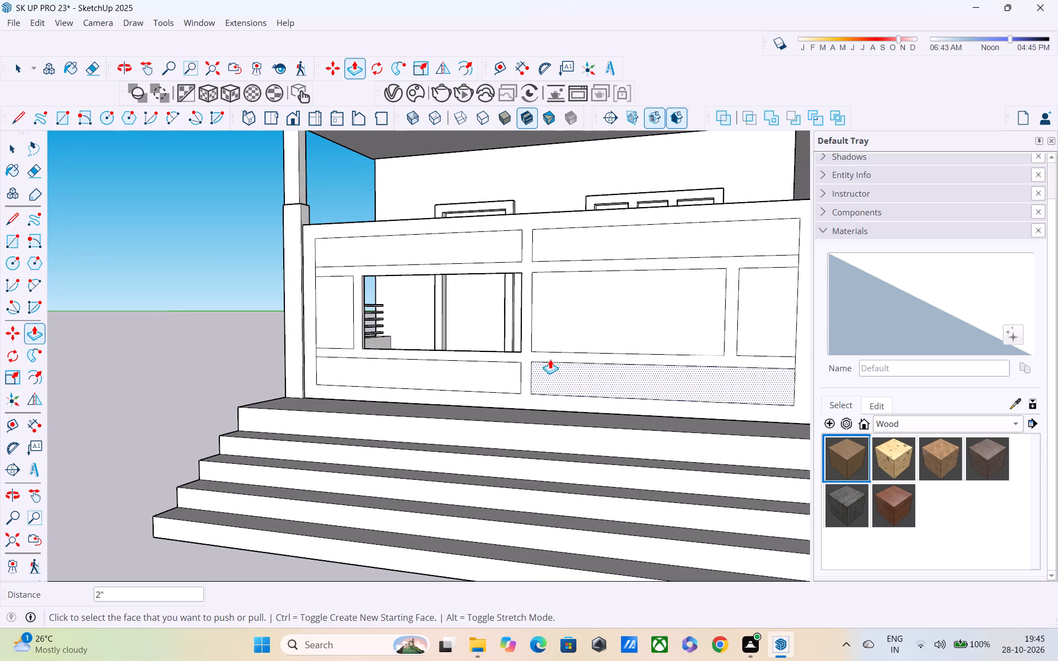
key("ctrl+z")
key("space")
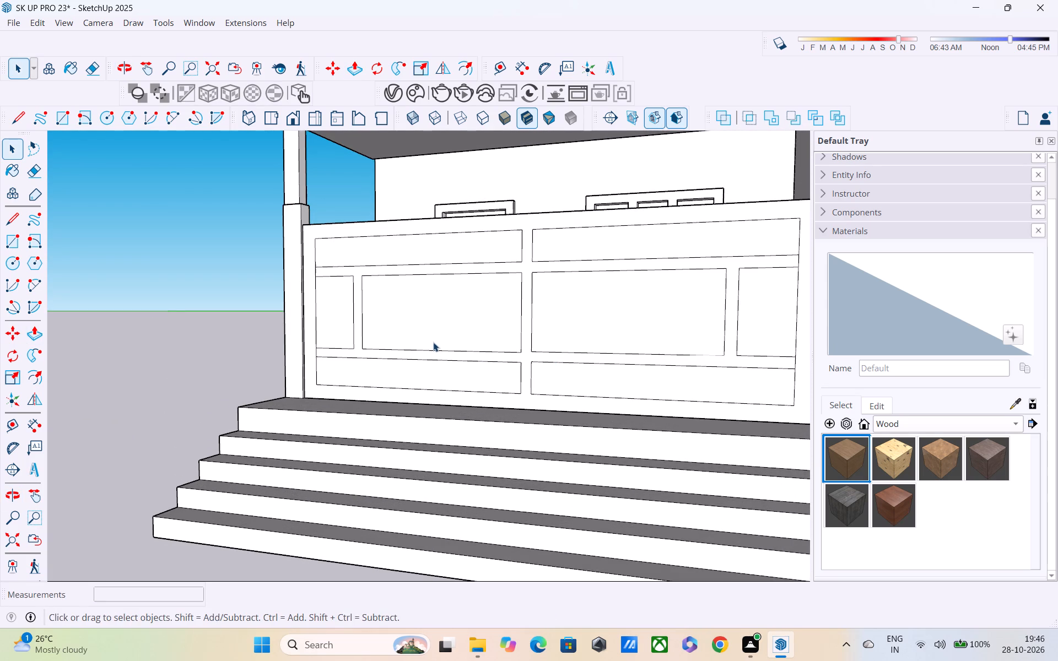
Pull the joined frame face of border, rails, bars and centre strip 3" out from the gate panels.
key("p")
left_click(430, 351)
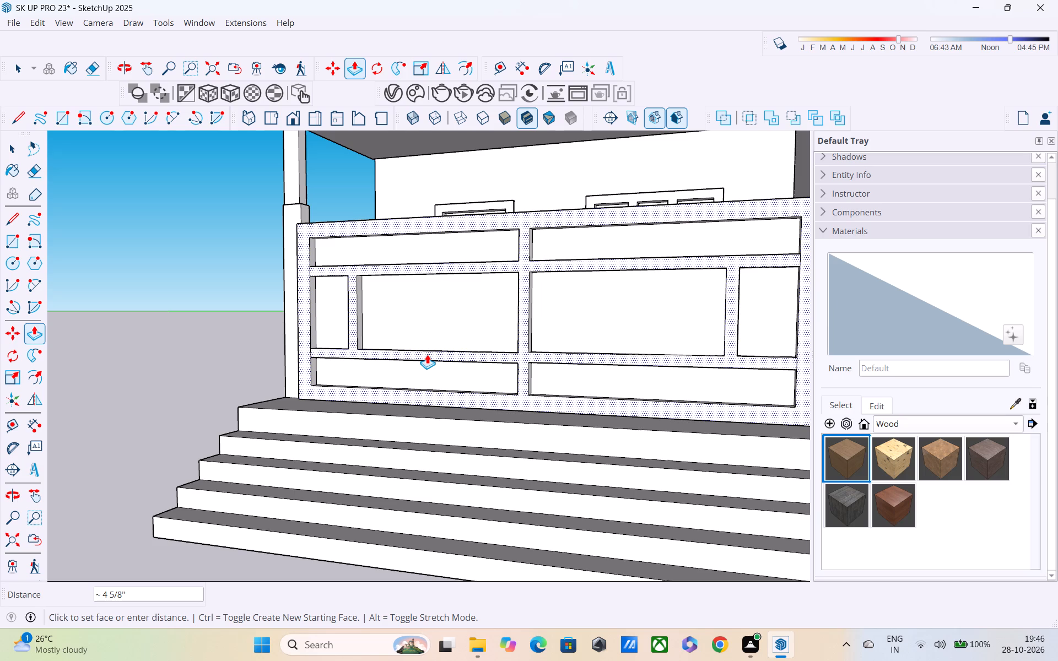
type("3\"")
key("Return")
scroll(419, 355, "down", 1)
middle_click_drag(419, 355, 361, 376)
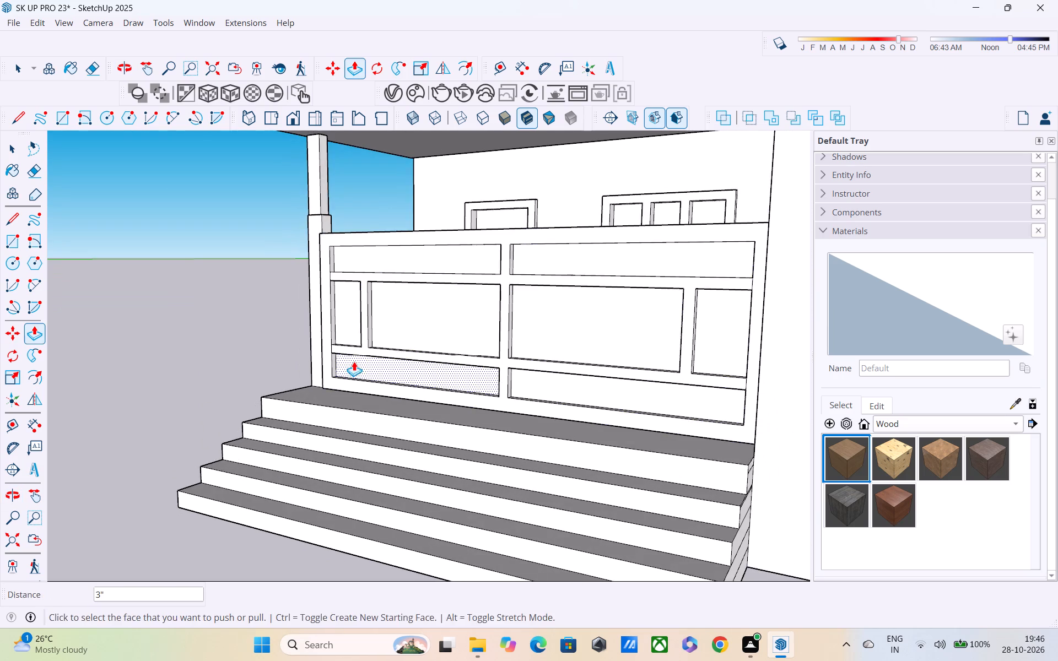
key("space")
key("space")
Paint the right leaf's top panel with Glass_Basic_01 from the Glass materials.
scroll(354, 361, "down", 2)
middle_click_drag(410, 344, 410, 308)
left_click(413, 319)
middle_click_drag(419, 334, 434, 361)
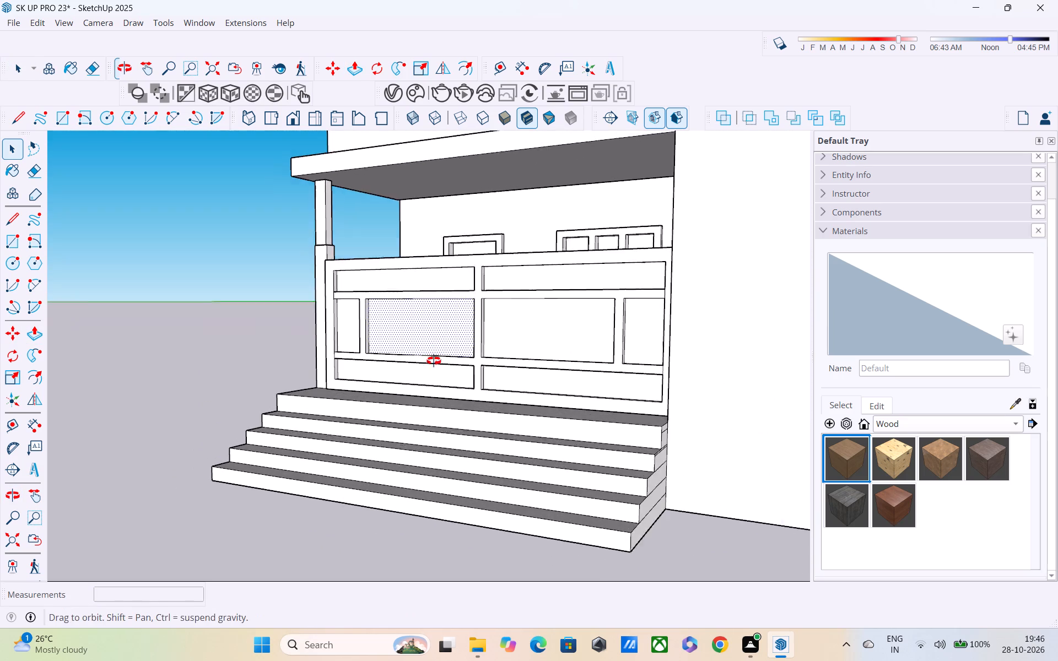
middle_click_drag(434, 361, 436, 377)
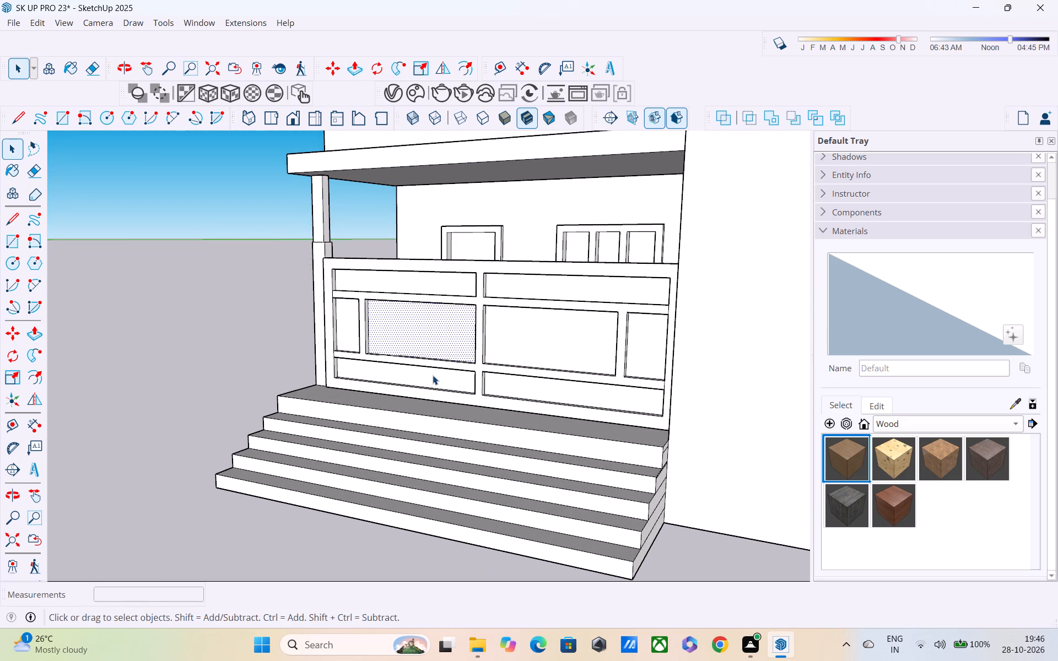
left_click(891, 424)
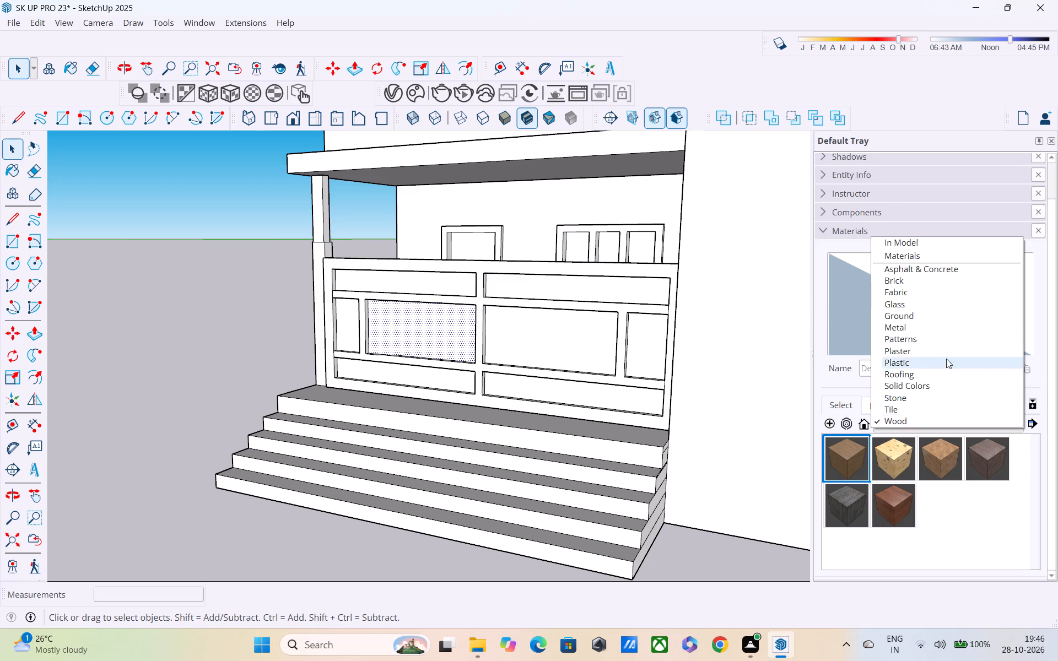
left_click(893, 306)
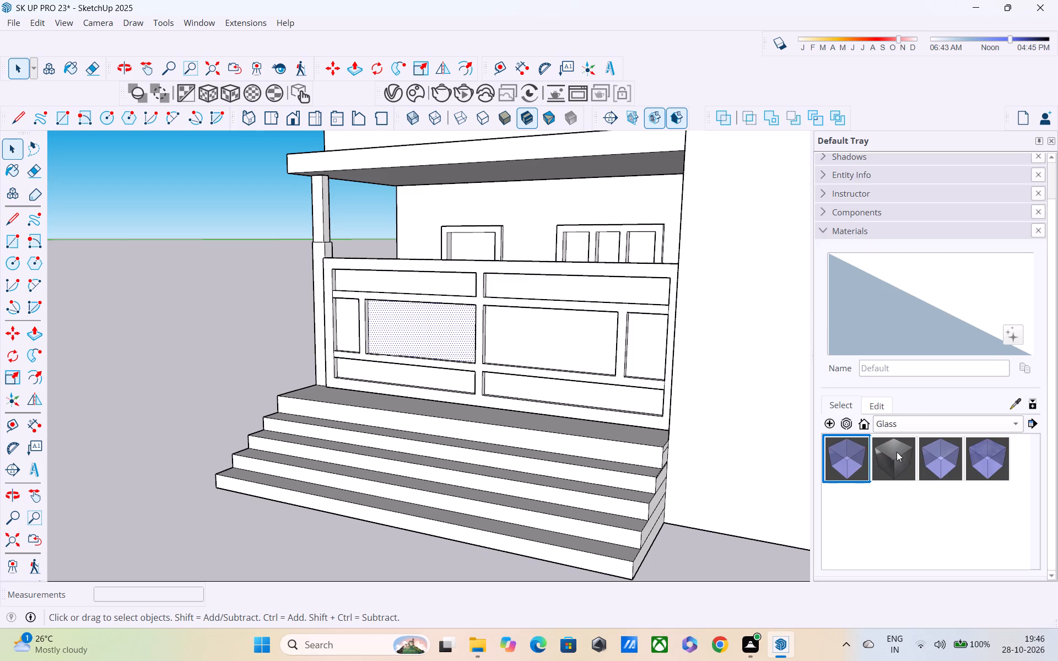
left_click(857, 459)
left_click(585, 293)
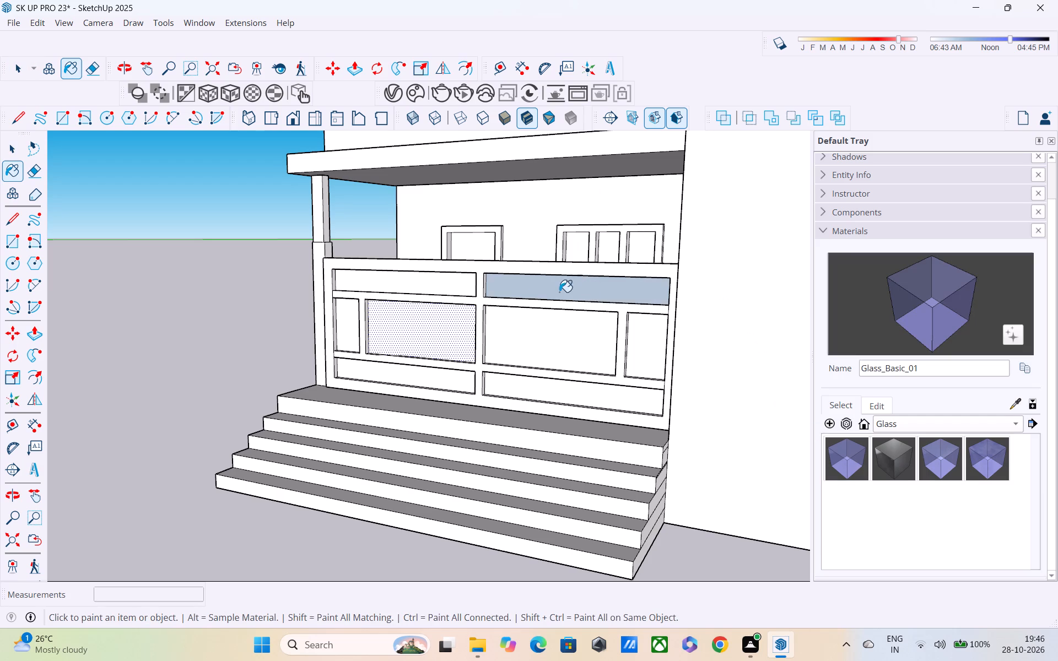
Paint the top panels of both gate leaves with Glass_Mirror_01.
left_click(894, 456)
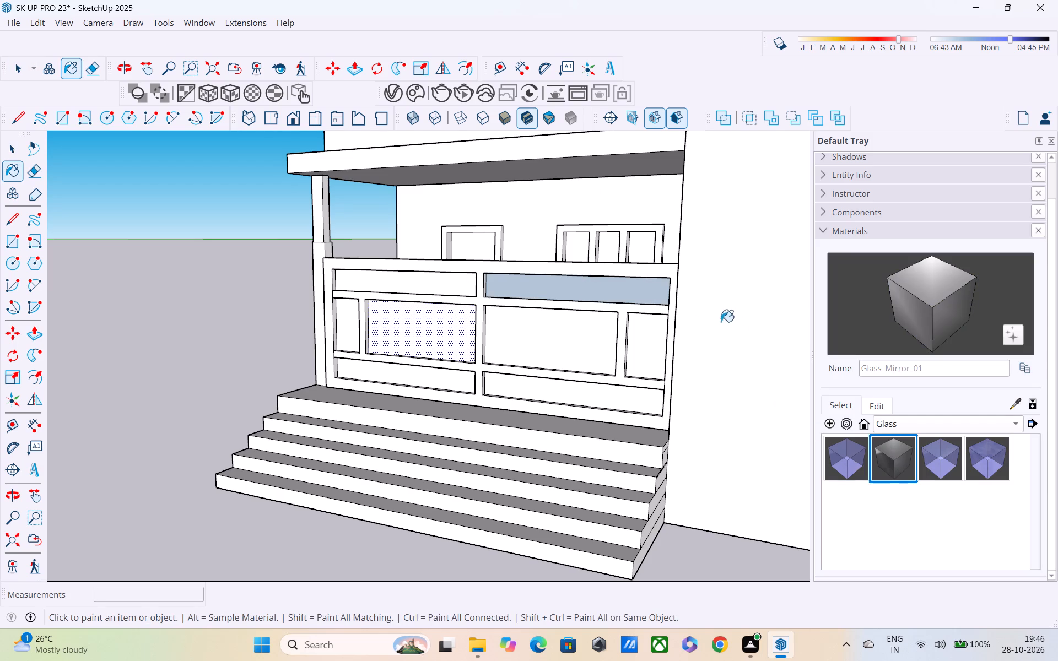
left_click(652, 292)
scroll(660, 319, "up", 1)
middle_click_drag(674, 332, 819, 357)
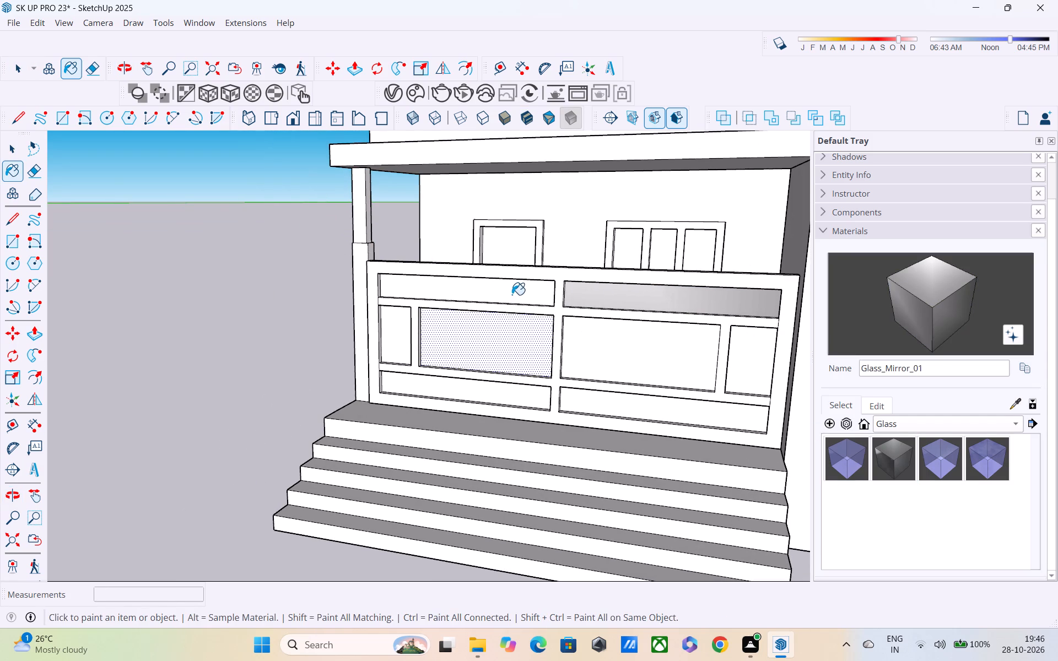
left_click(512, 293)
middle_click_drag(553, 344, 685, 299)
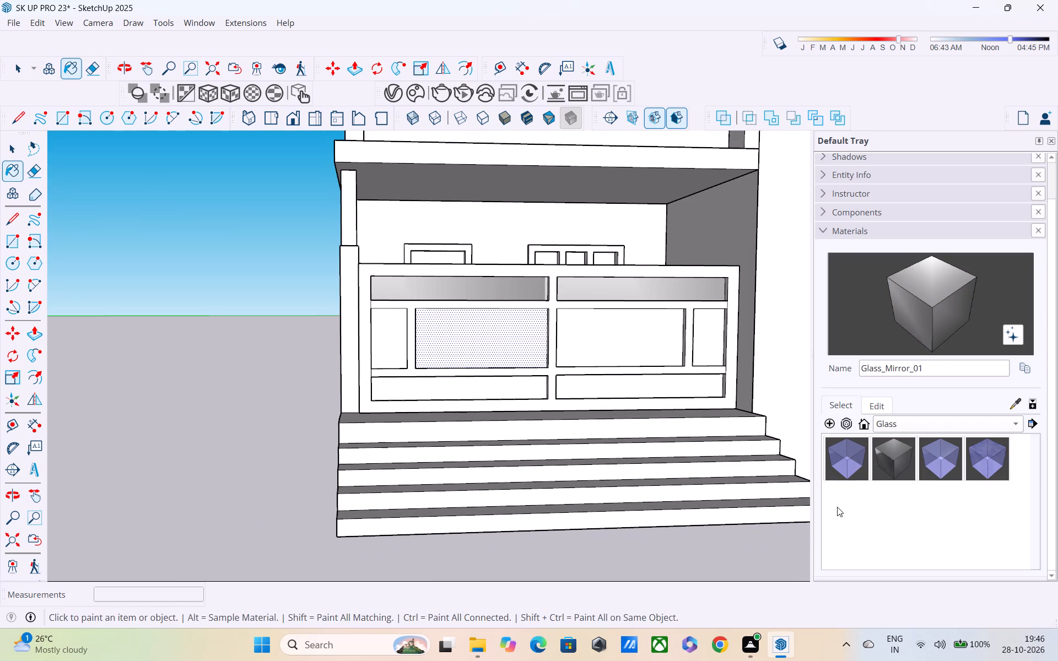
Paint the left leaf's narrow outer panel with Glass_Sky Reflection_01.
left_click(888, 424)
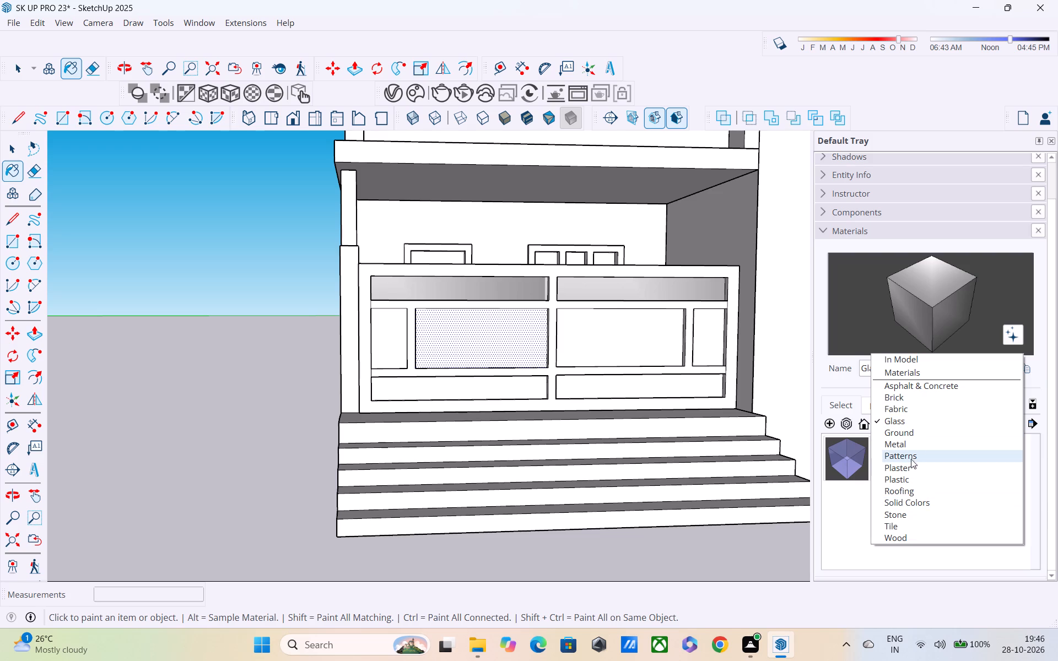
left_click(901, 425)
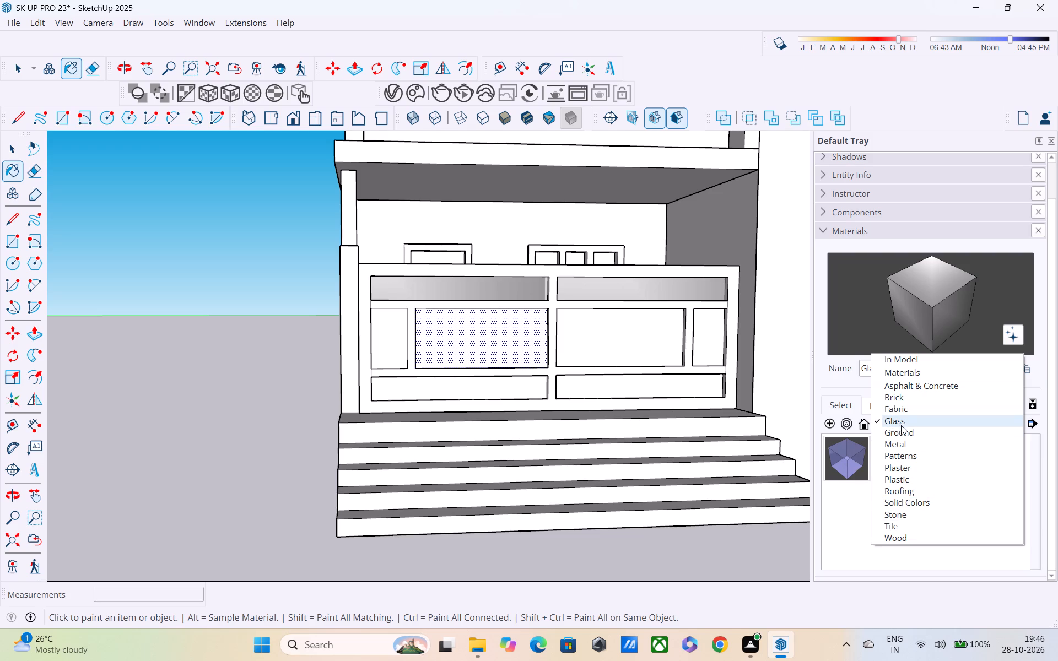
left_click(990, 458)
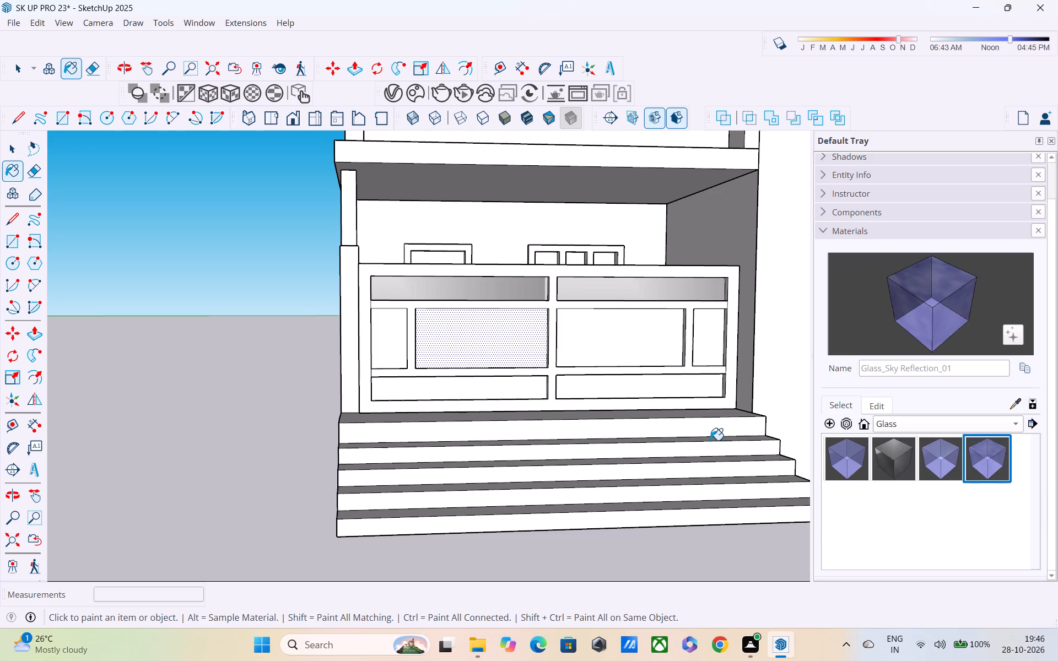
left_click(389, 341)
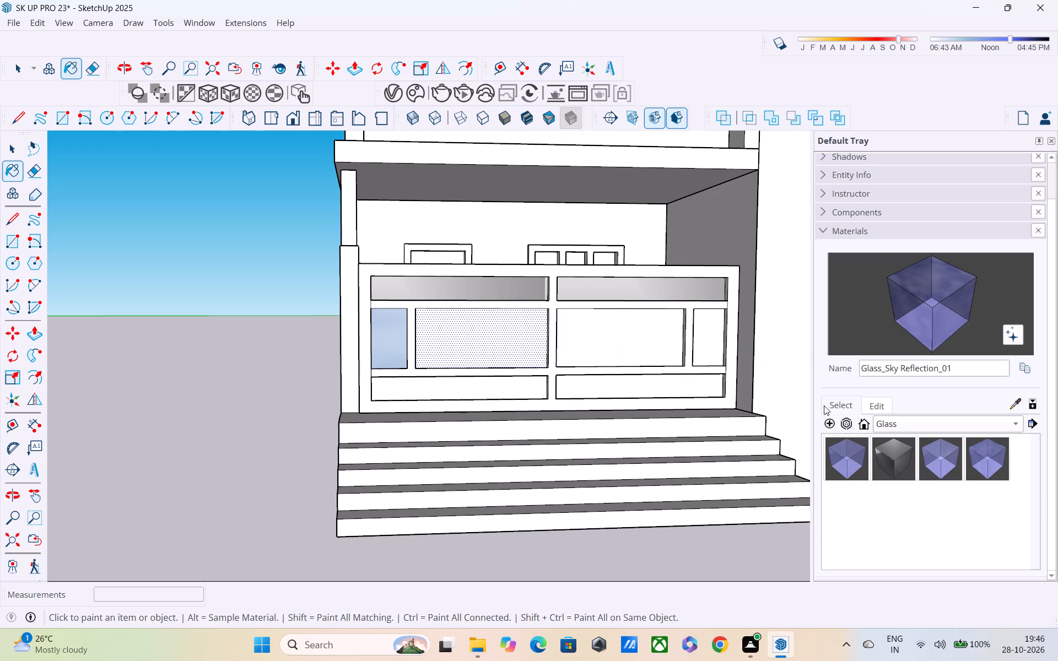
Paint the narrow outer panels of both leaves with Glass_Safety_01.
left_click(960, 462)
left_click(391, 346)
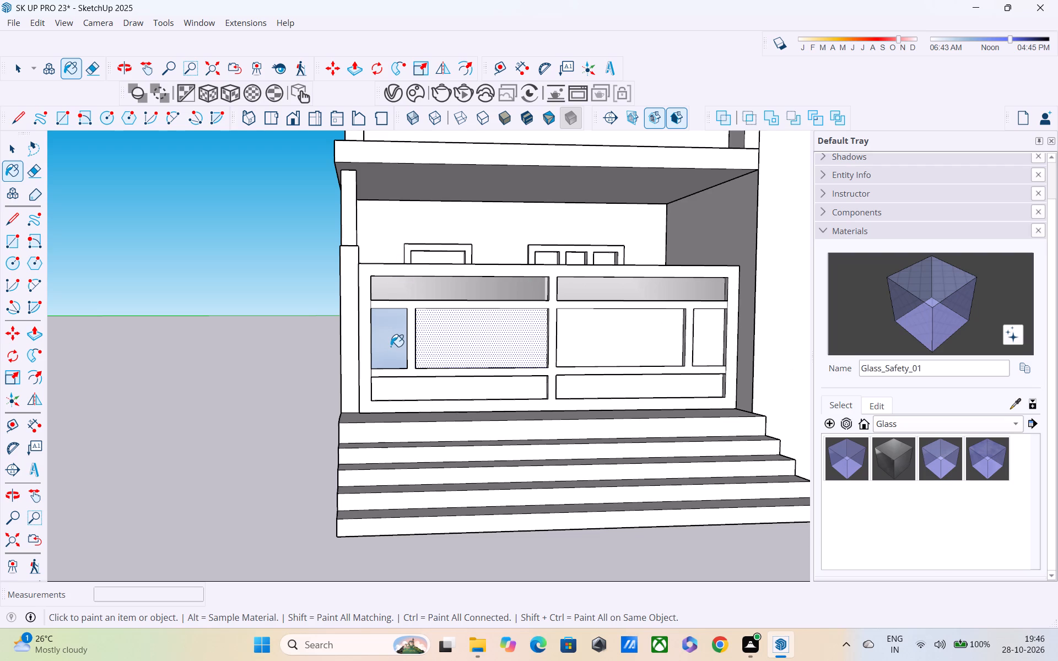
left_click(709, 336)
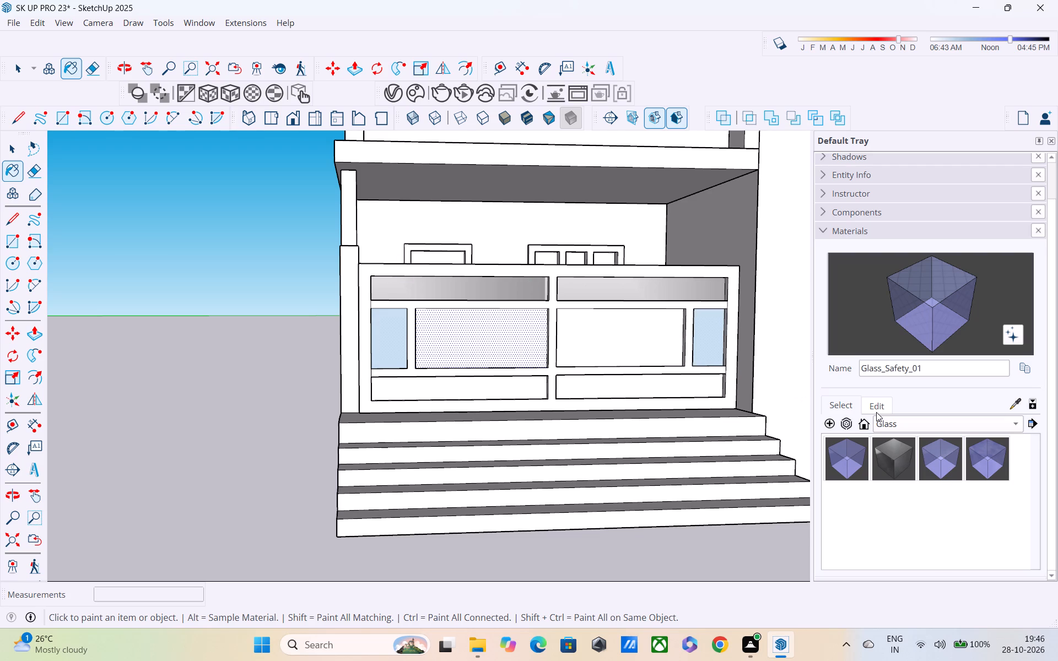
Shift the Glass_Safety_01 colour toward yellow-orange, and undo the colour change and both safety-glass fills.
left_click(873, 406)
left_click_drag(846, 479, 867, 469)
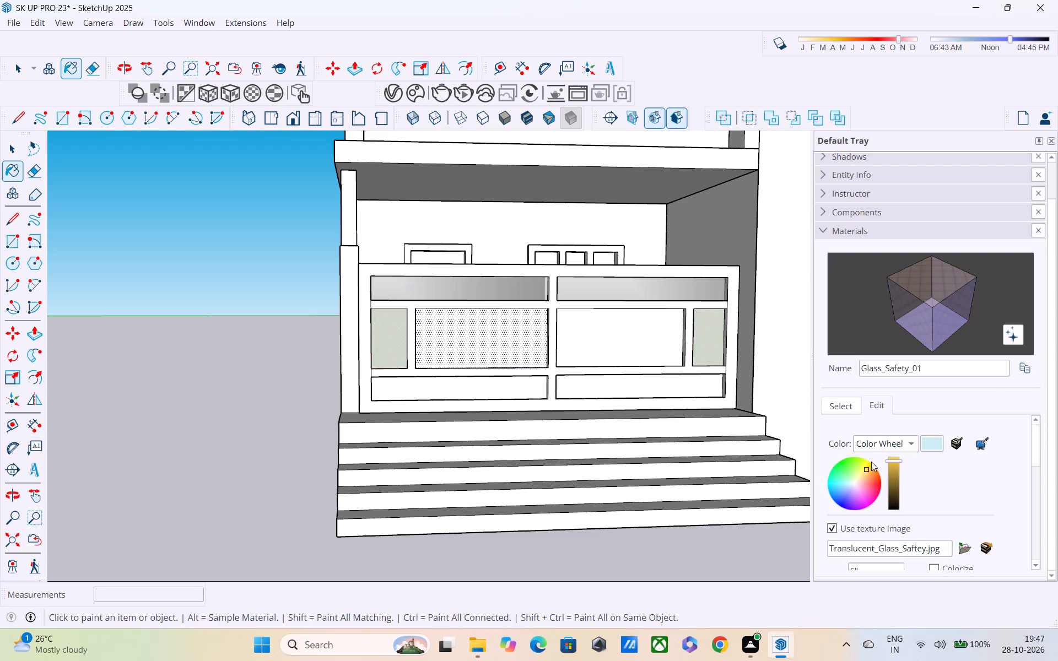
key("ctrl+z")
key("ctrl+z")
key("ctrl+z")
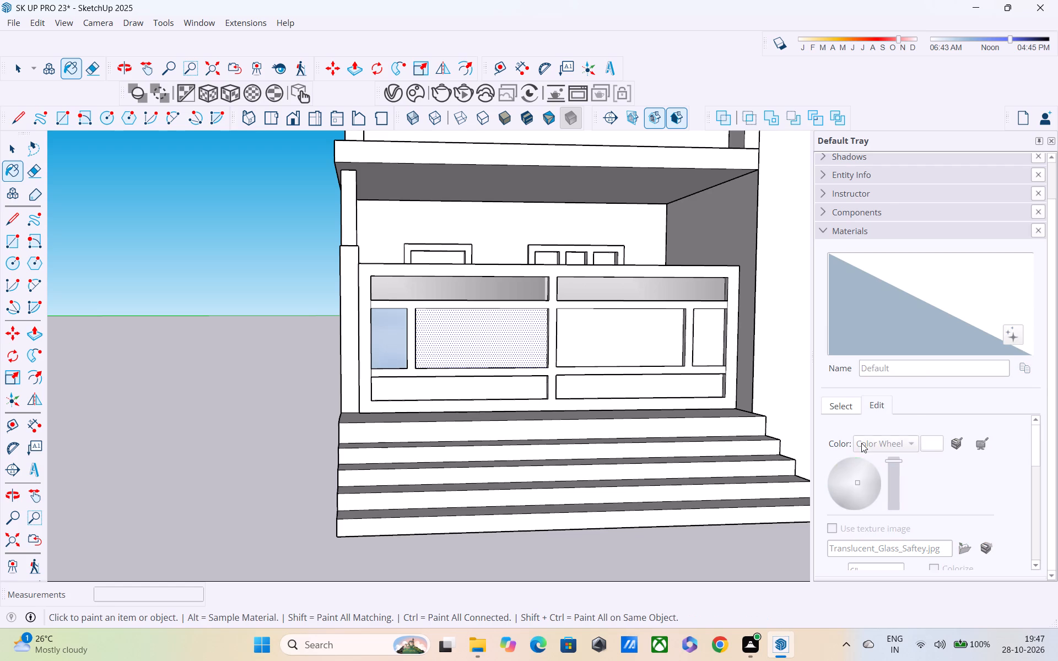
Paint the narrow outer panels of both leaves with Metal_Perforated_08_1K from the Metal materials.
left_click(841, 402)
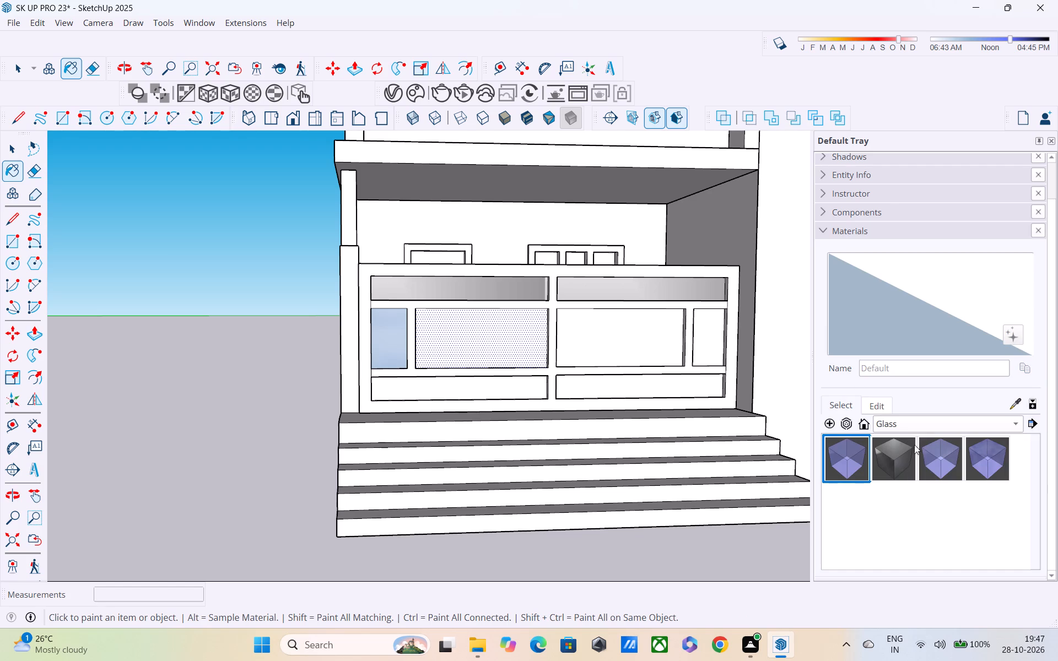
left_click(907, 420)
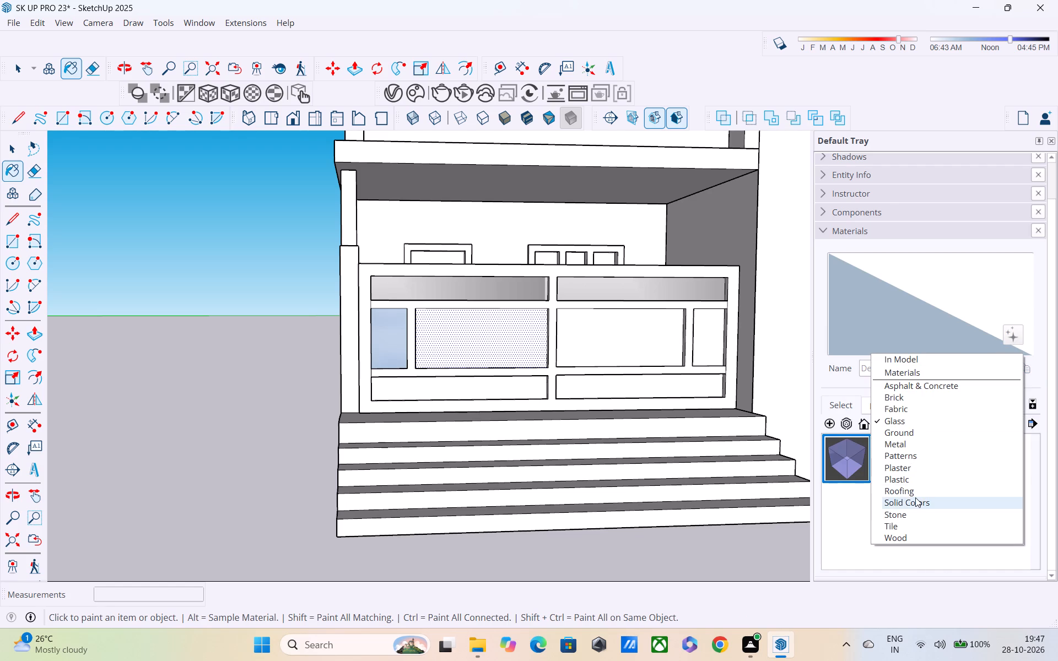
left_click(910, 443)
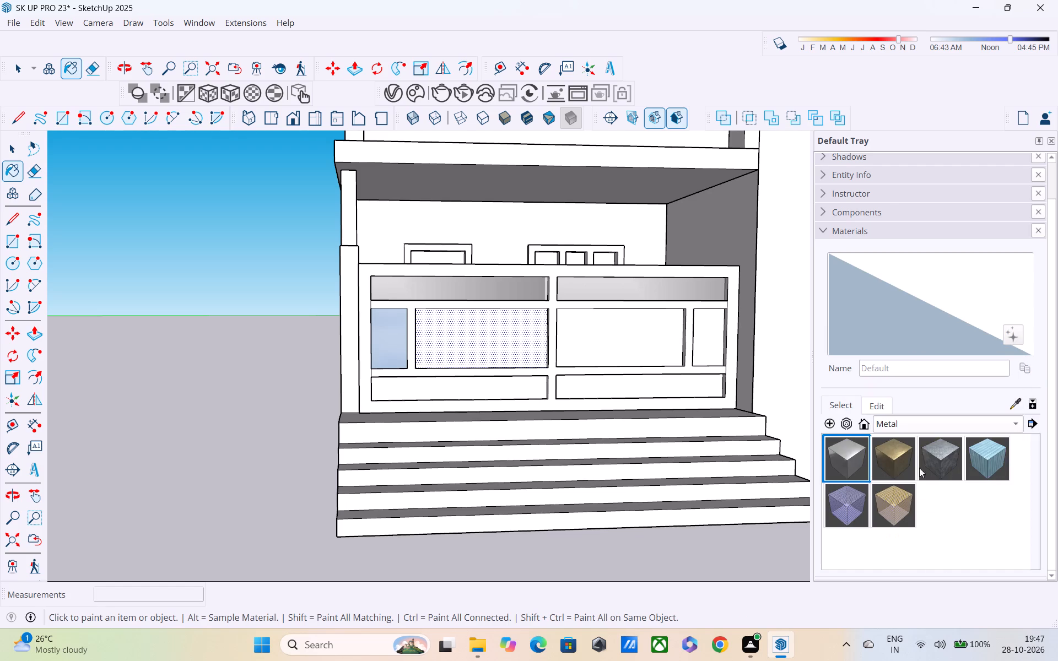
left_click(900, 497)
left_click(713, 343)
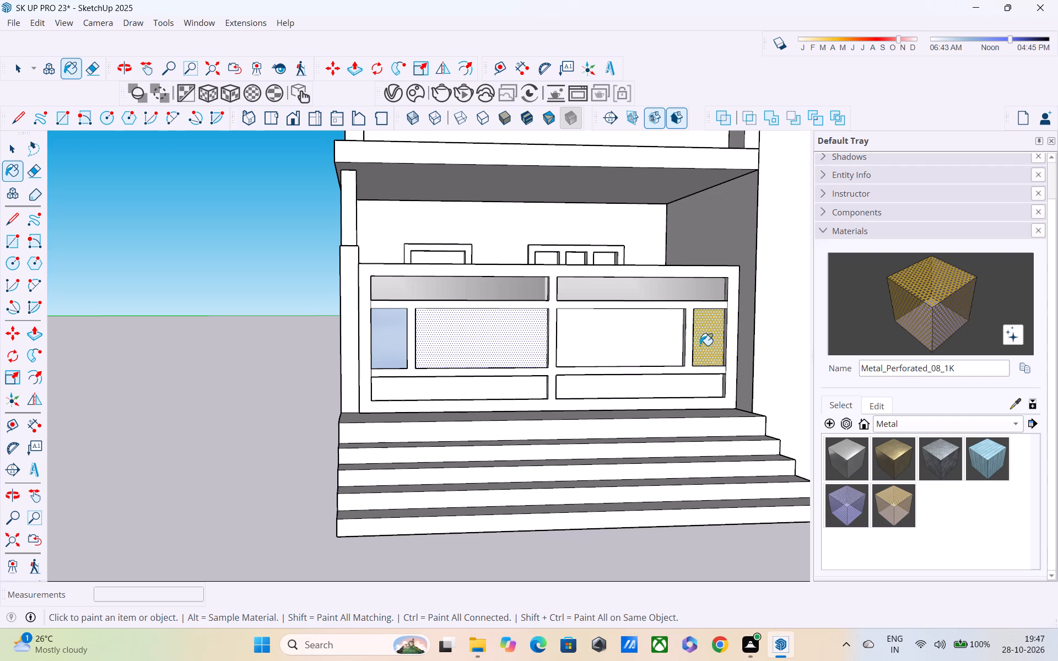
left_click(390, 337)
middle_click_drag(483, 400, 483, 415)
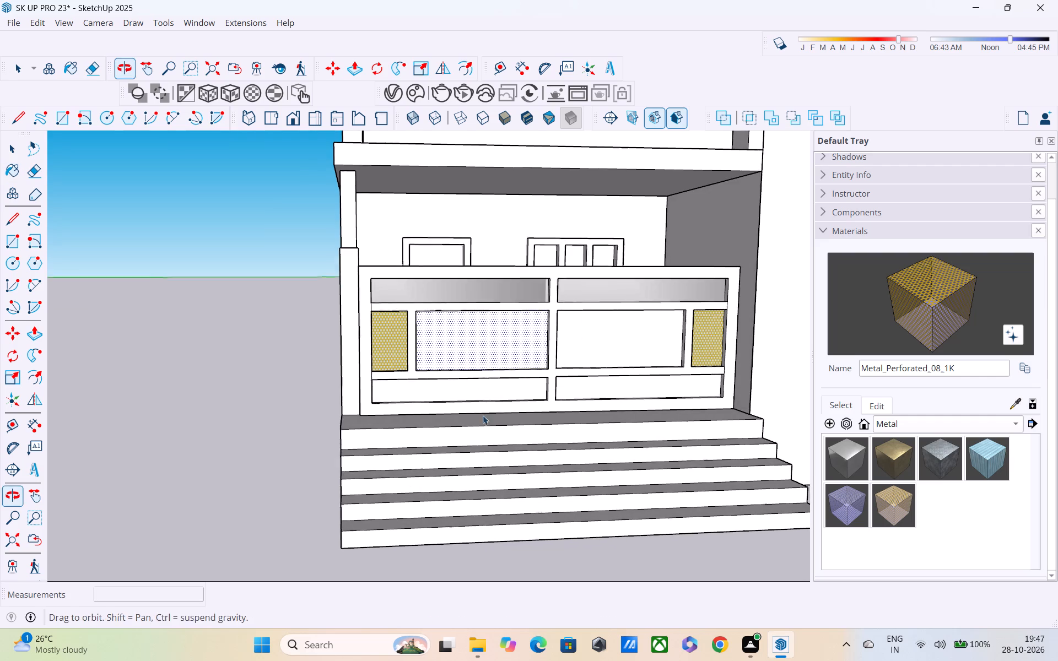
key("space")
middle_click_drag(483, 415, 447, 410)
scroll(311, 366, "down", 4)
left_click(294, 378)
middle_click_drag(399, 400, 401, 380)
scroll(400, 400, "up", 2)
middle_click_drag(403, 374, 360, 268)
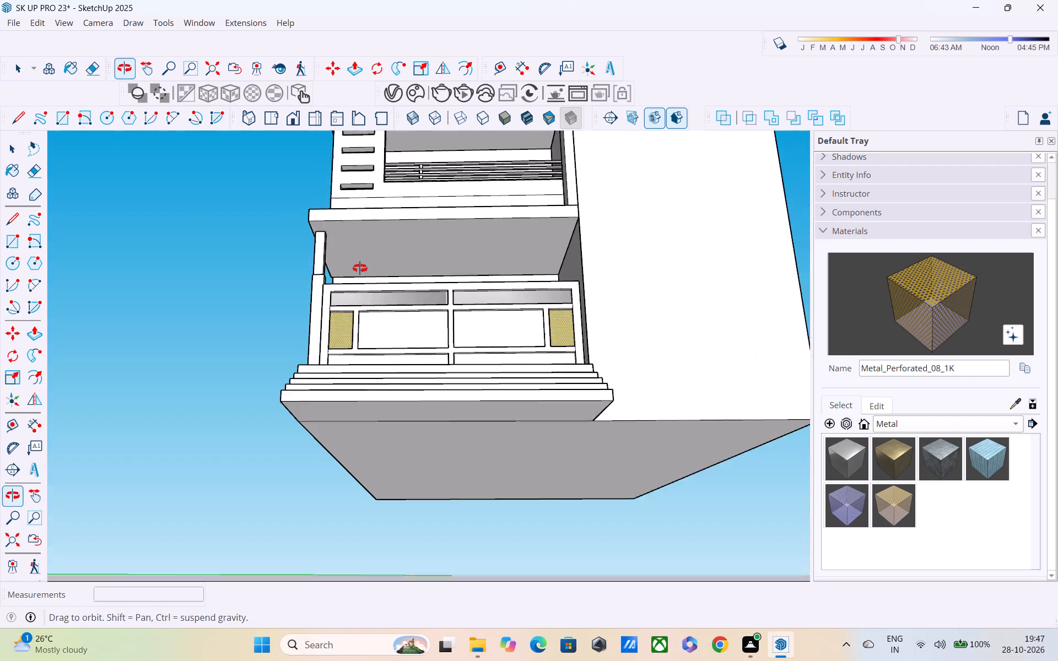
Paint the large middle panels of both gate leaves with Wood_Veneer_15_1K from the Wood materials.
middle_click_drag(360, 268, 358, 266)
scroll(368, 355, "up", 3)
middle_click_drag(368, 371, 287, 443)
scroll(301, 427, "down", 5)
middle_click_drag(418, 422, 440, 468)
scroll(440, 468, "up", 1)
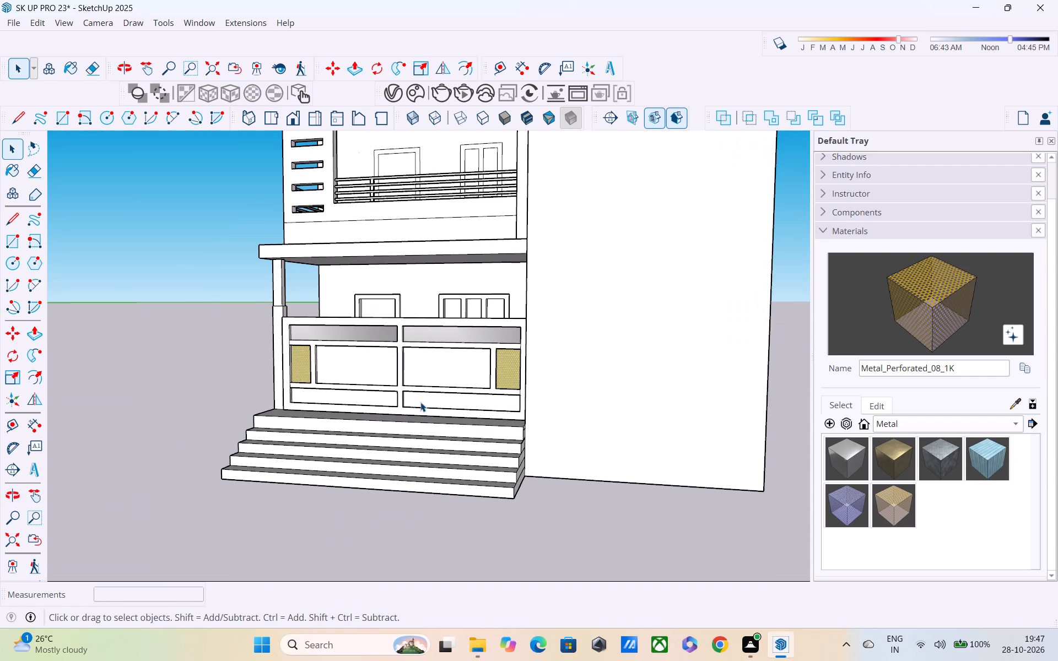
left_click(908, 420)
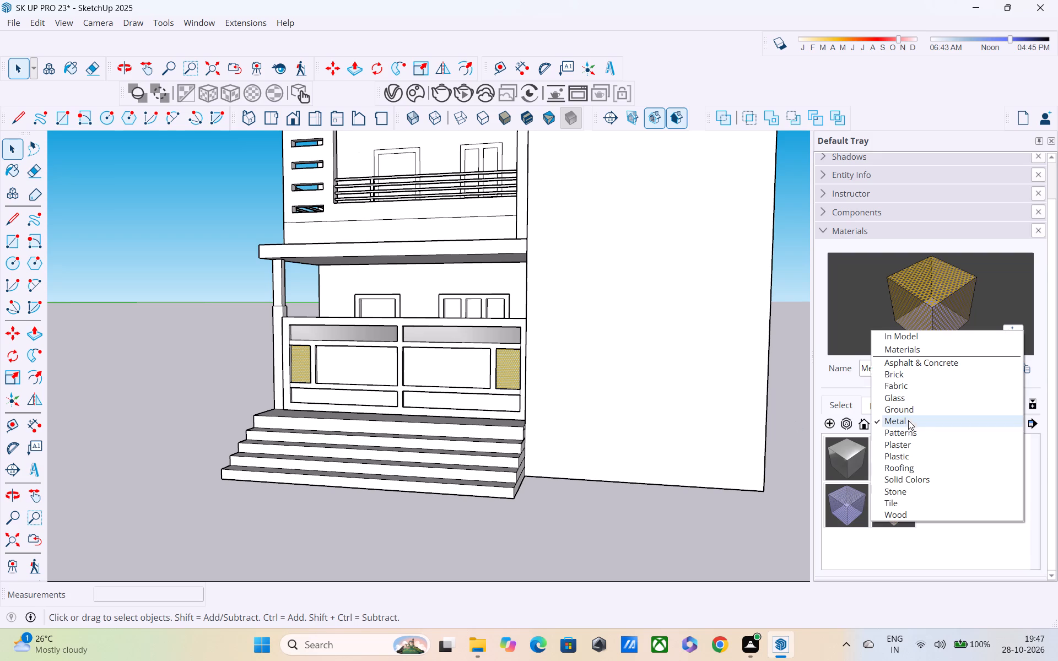
left_click(899, 518)
left_click(894, 496)
left_click(454, 360)
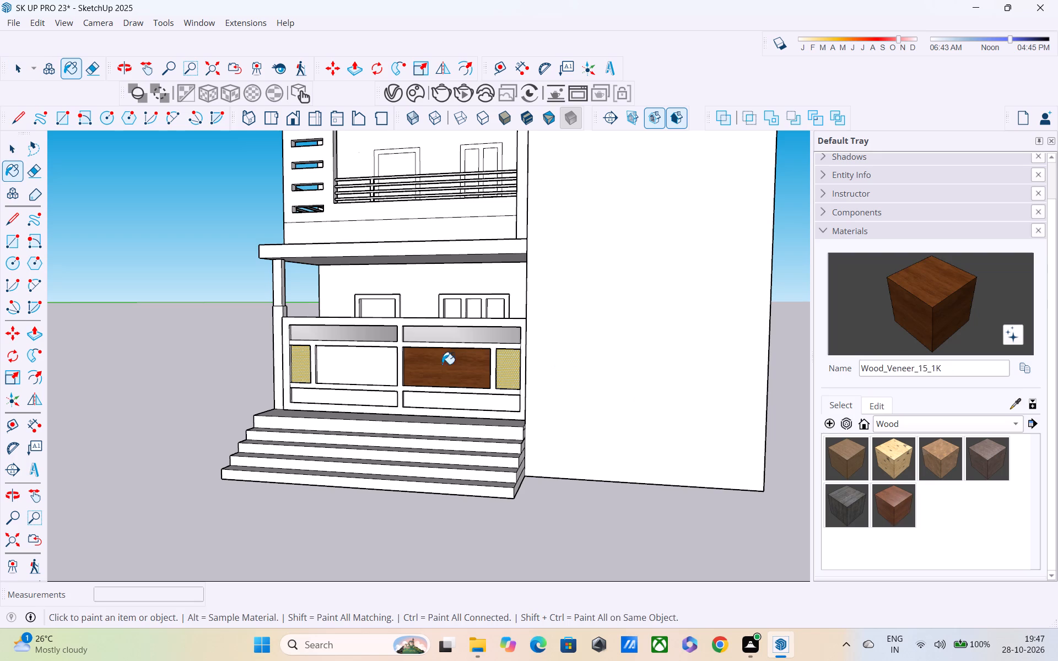
left_click(365, 359)
Paint the gate's raised frame with Wood_Floor_12_1K from the Wood materials.
middle_click_drag(397, 401, 457, 374)
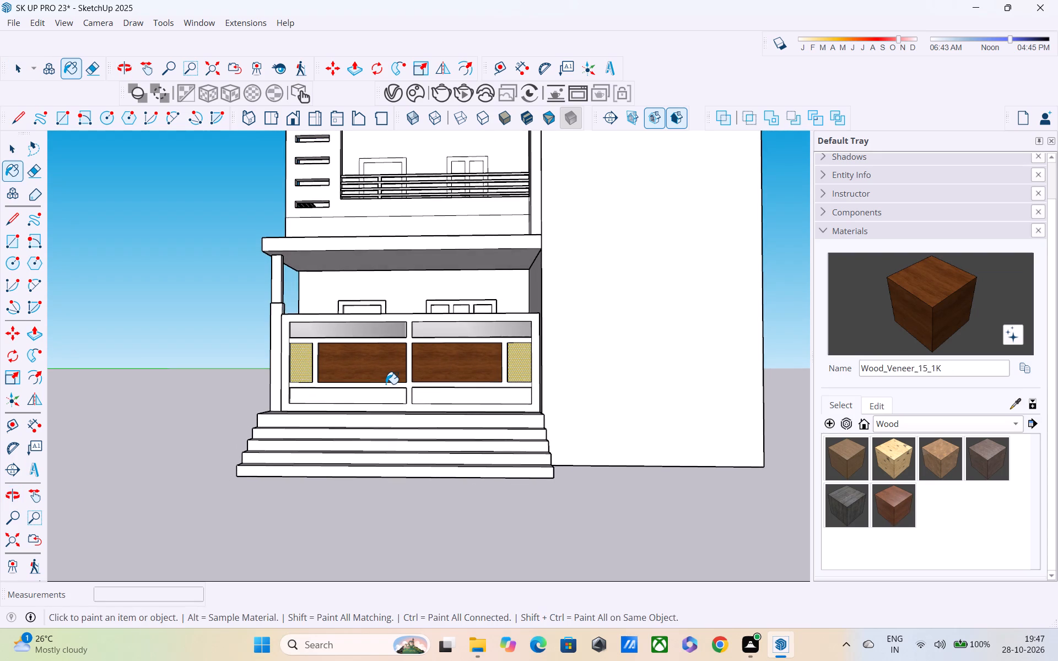
middle_click_drag(388, 379, 473, 361, "shift")
scroll(473, 361, "down", 2)
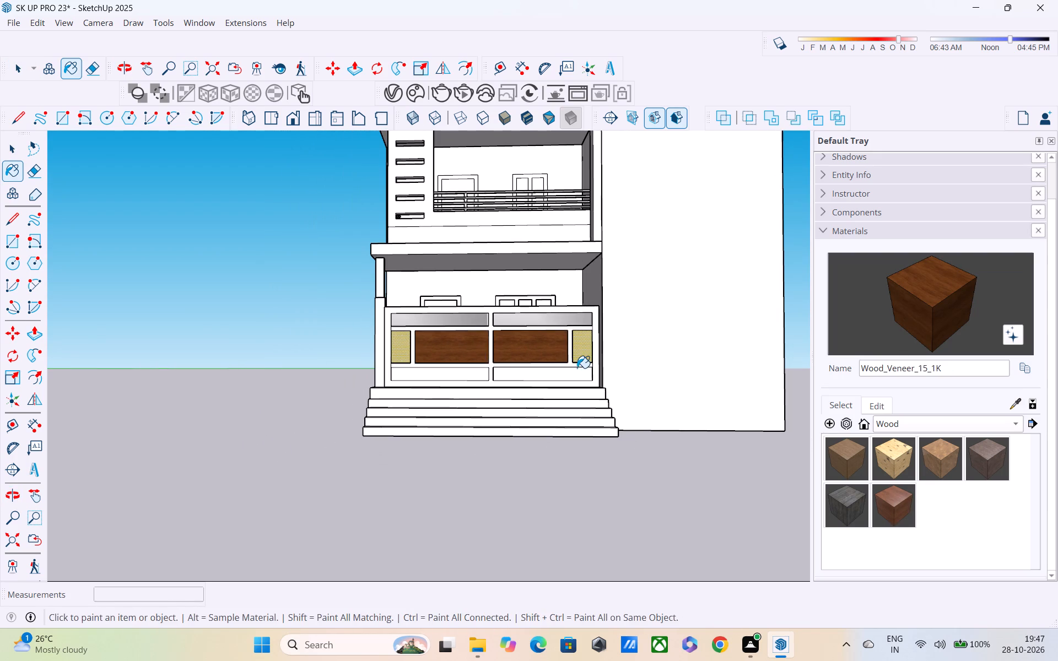
middle_click_drag(566, 370, 571, 399, "shift")
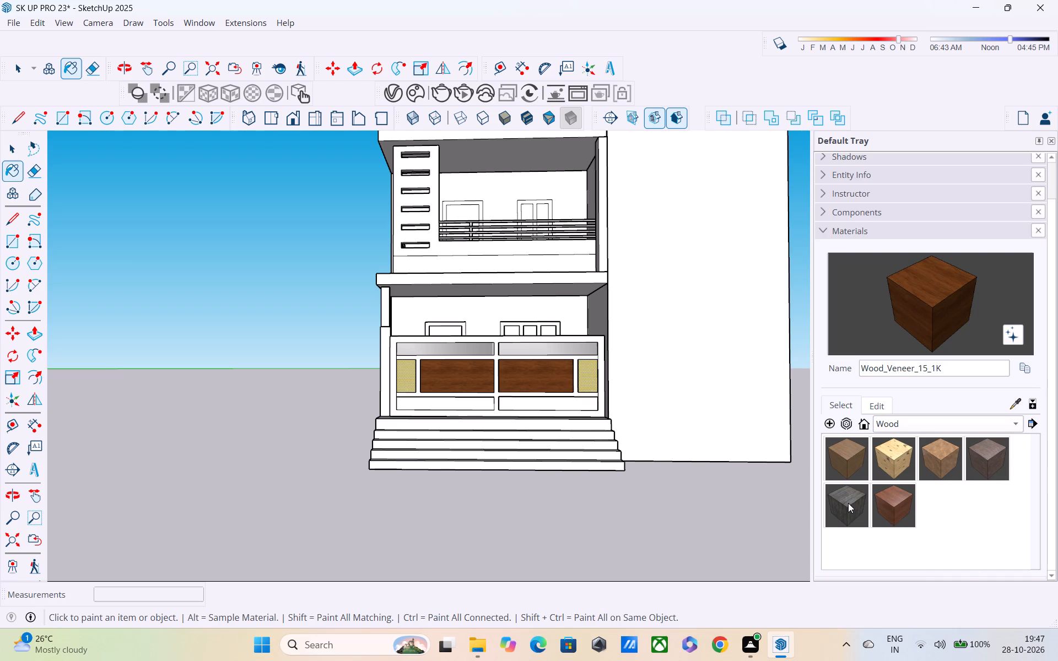
left_click(978, 456)
scroll(538, 361, "up", 2)
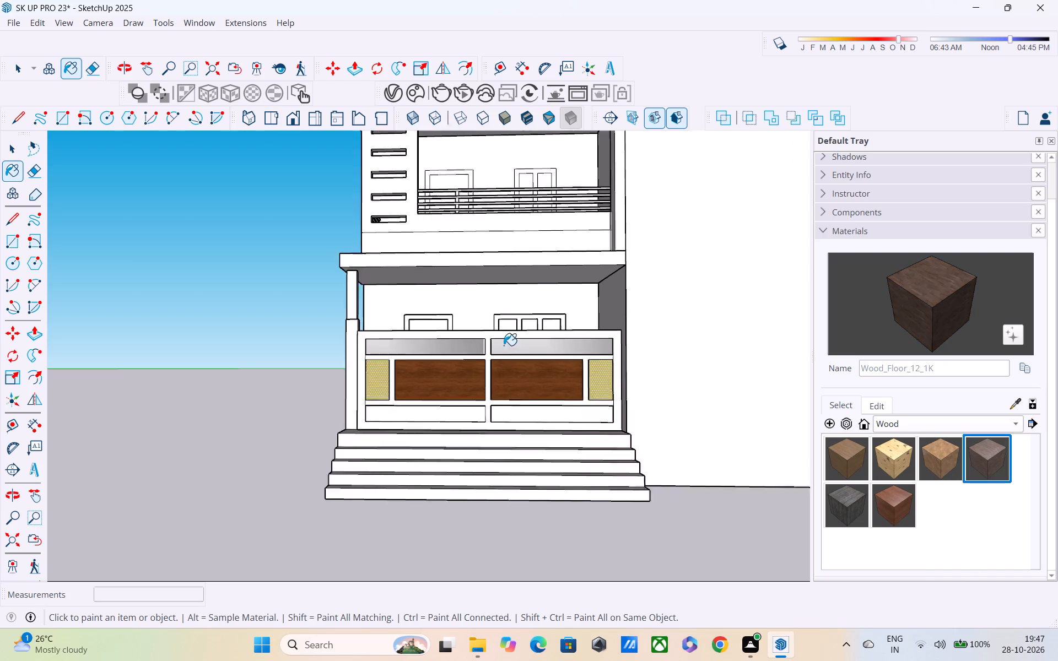
scroll(504, 345, "up", 1)
left_click(486, 337)
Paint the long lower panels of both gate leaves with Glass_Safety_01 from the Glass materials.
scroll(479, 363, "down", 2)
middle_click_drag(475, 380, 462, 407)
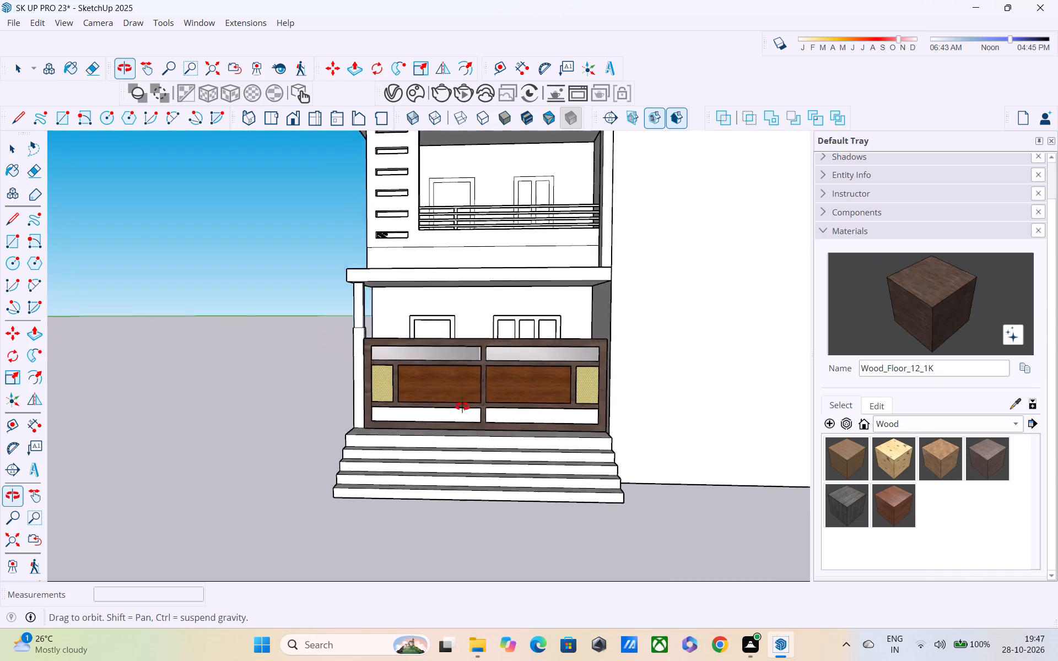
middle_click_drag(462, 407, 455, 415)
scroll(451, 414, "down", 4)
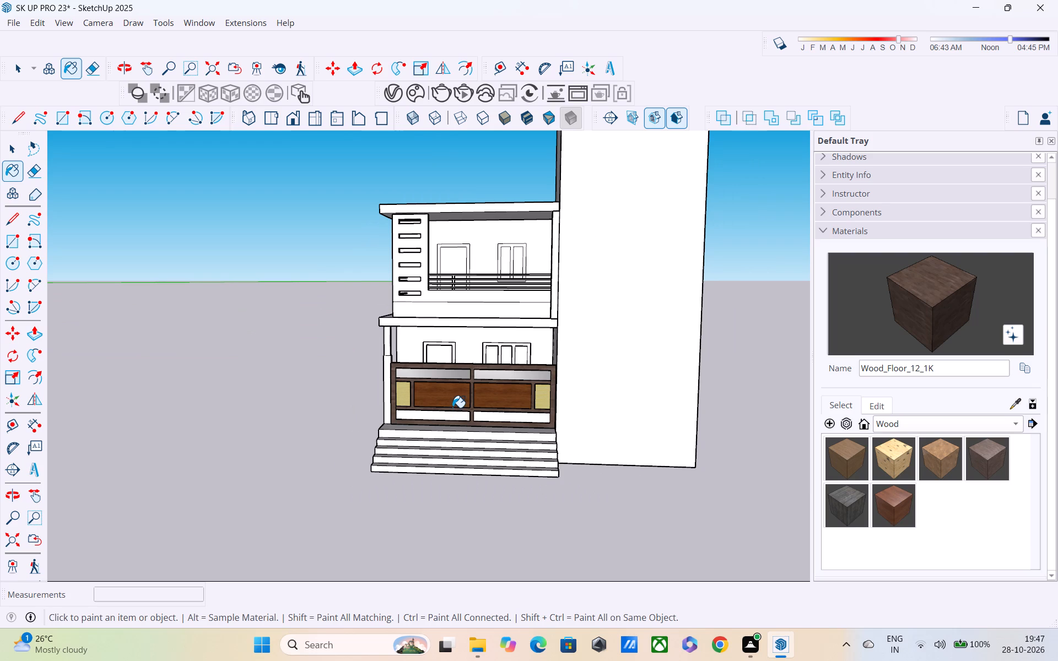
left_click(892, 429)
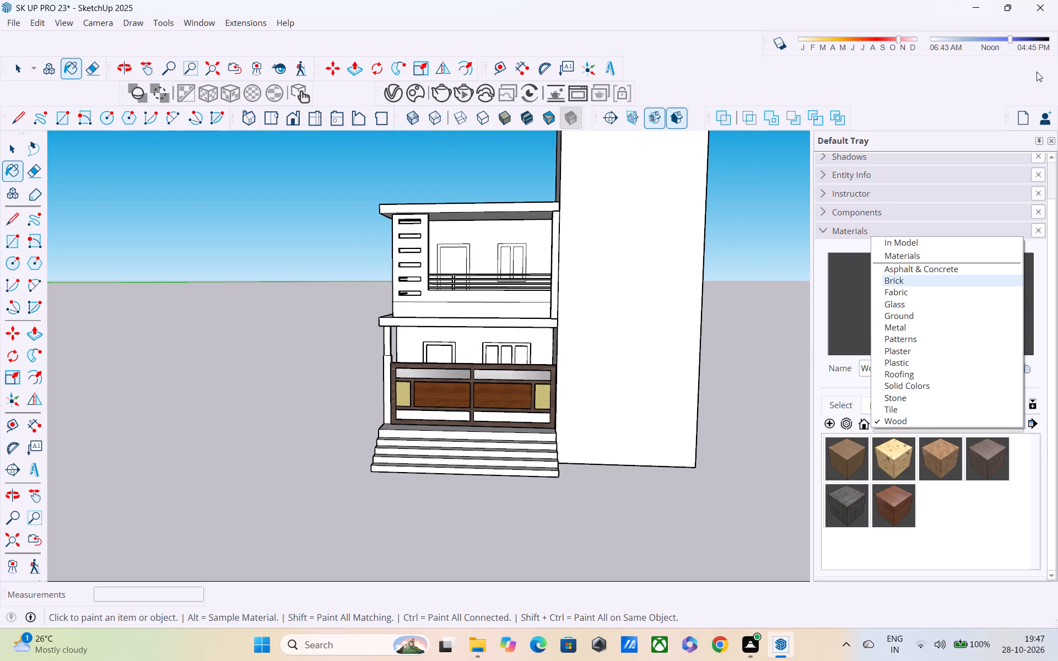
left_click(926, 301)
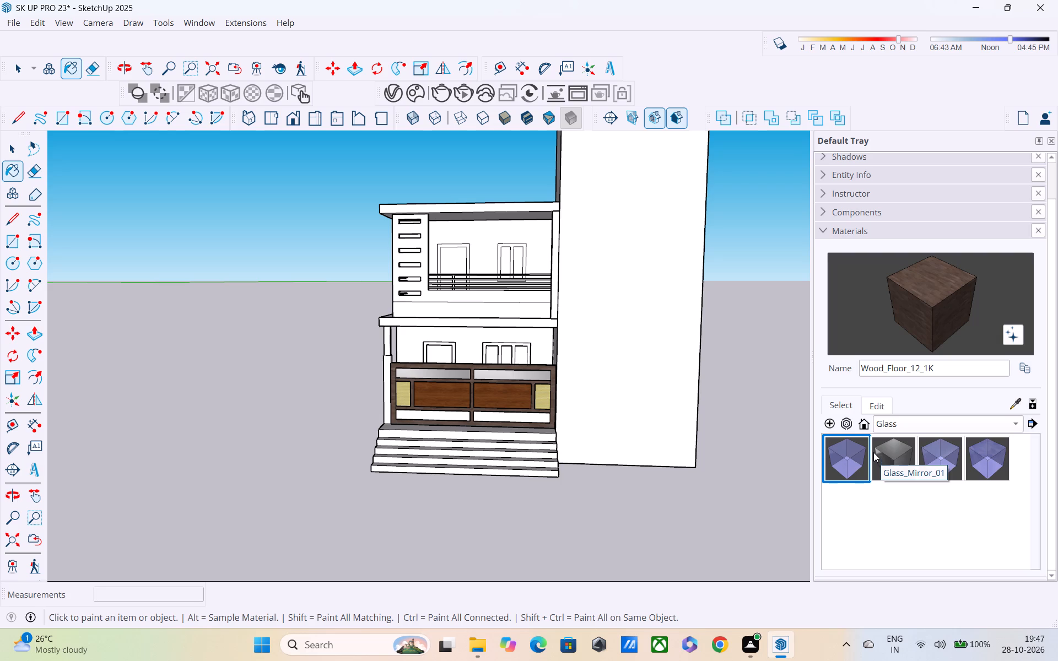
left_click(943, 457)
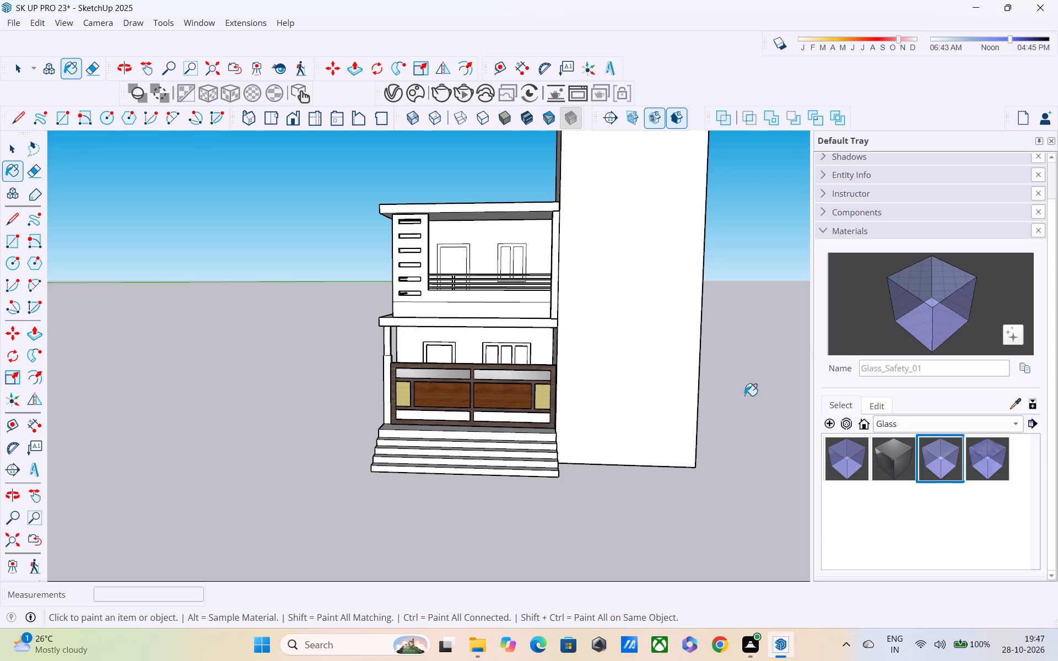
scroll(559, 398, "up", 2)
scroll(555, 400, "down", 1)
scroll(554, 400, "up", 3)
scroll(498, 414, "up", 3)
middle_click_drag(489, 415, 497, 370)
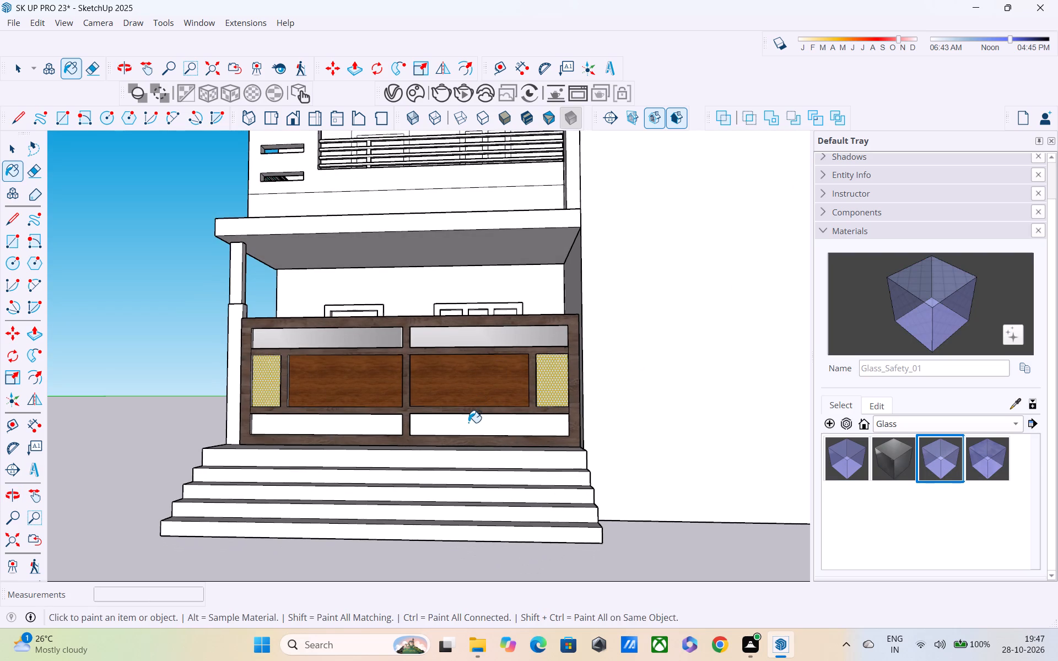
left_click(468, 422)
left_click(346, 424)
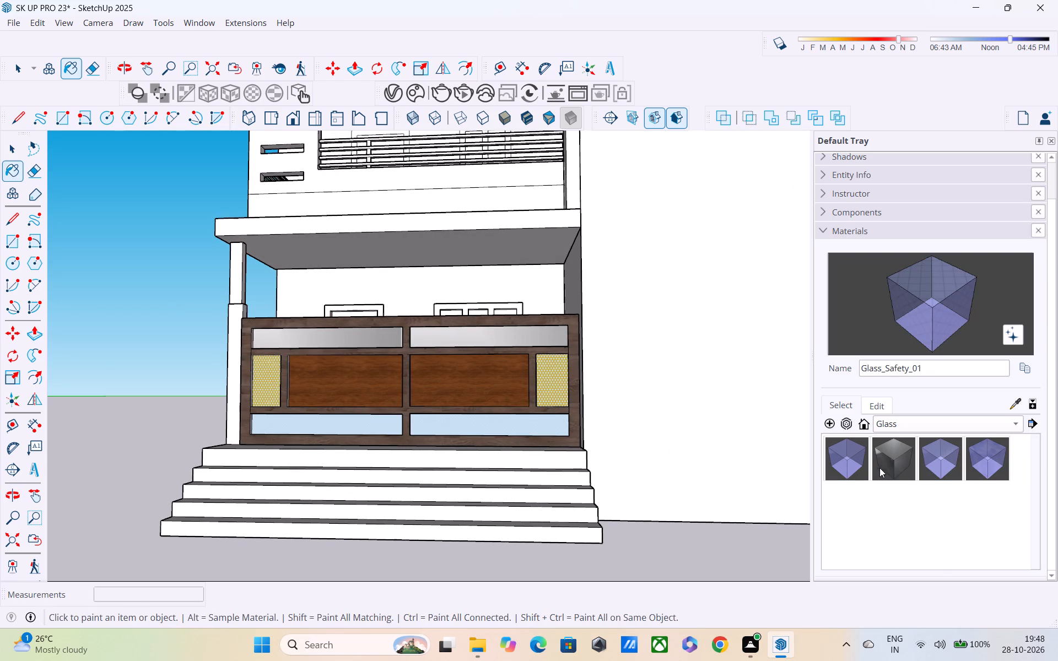
Paint the long lower panels of both gate leaves with Glass_Mirror_01.
left_click(883, 464)
left_click(516, 427)
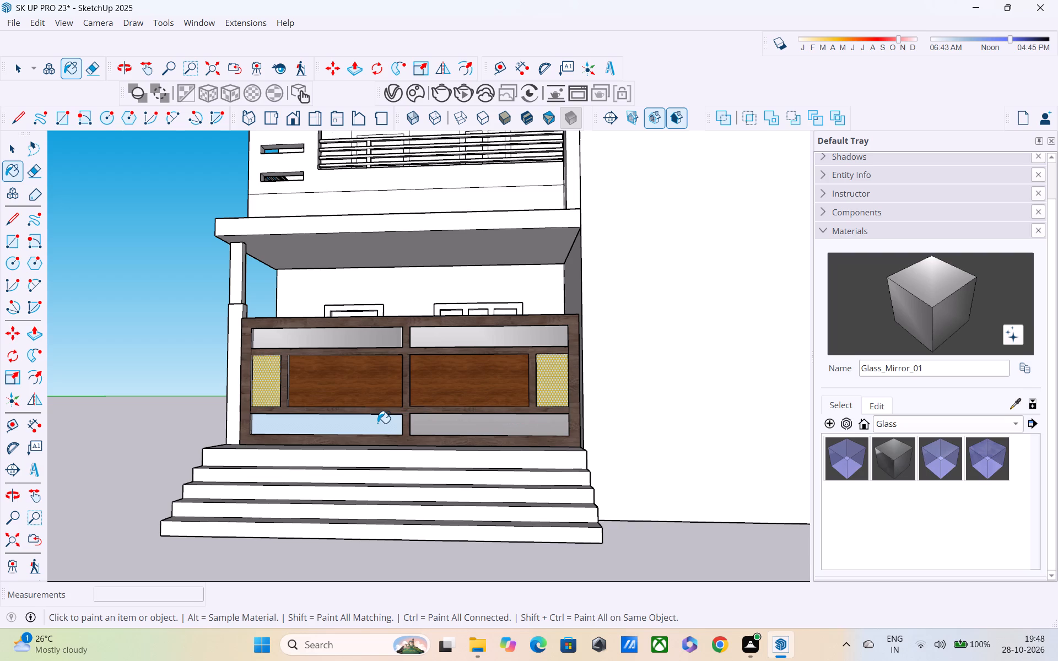
left_click(377, 423)
Shift the Glass_Mirror_01 colour to a golden tan using the colour wheel.
left_click(873, 404)
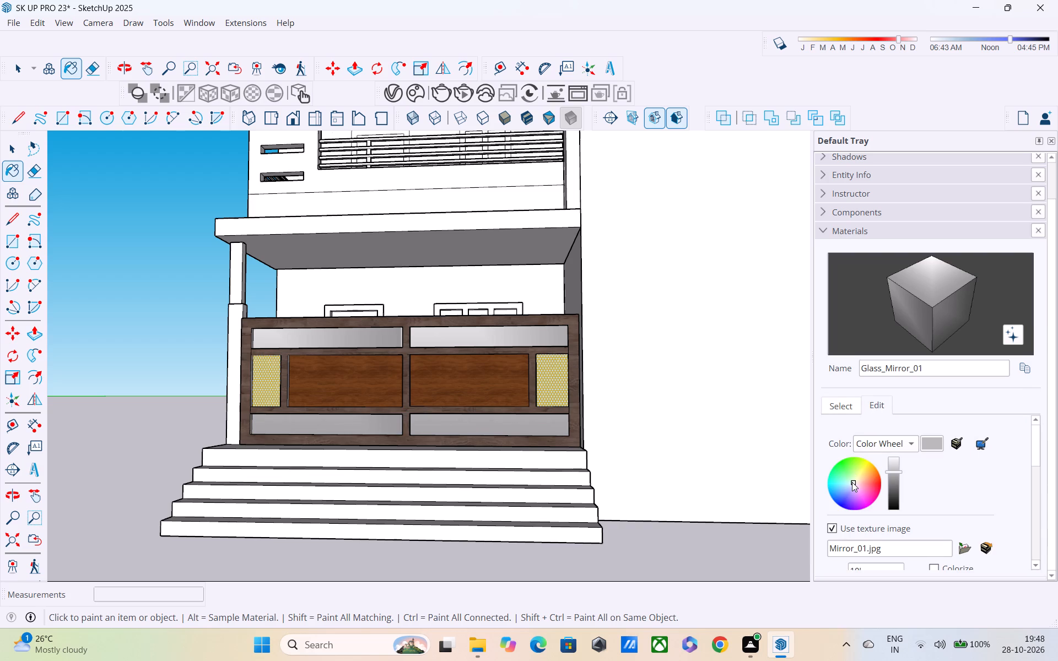
left_click_drag(852, 482, 863, 475)
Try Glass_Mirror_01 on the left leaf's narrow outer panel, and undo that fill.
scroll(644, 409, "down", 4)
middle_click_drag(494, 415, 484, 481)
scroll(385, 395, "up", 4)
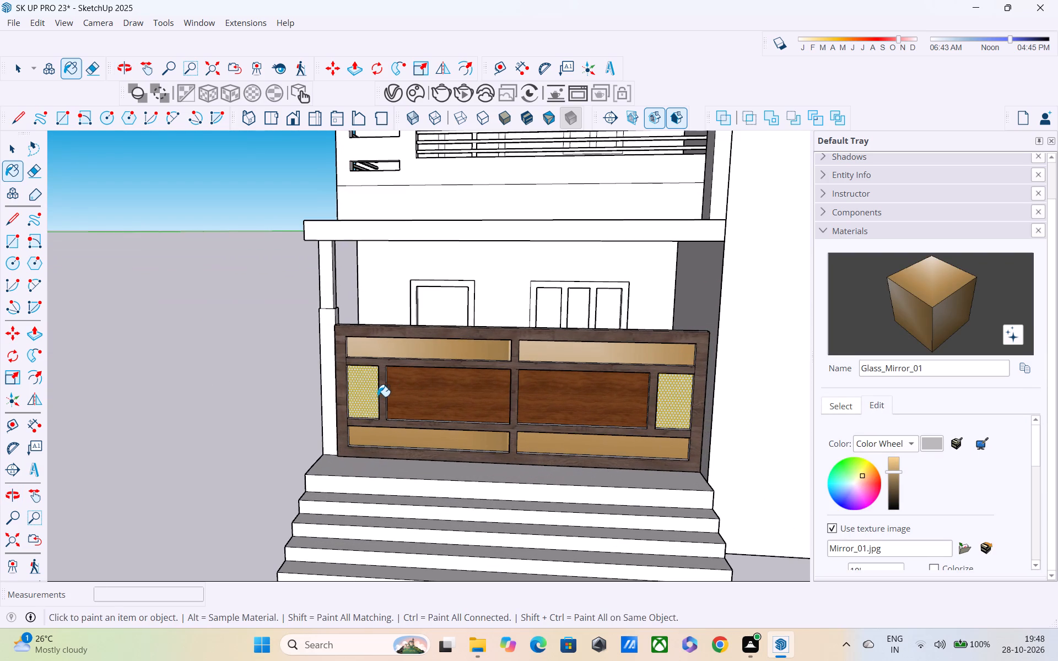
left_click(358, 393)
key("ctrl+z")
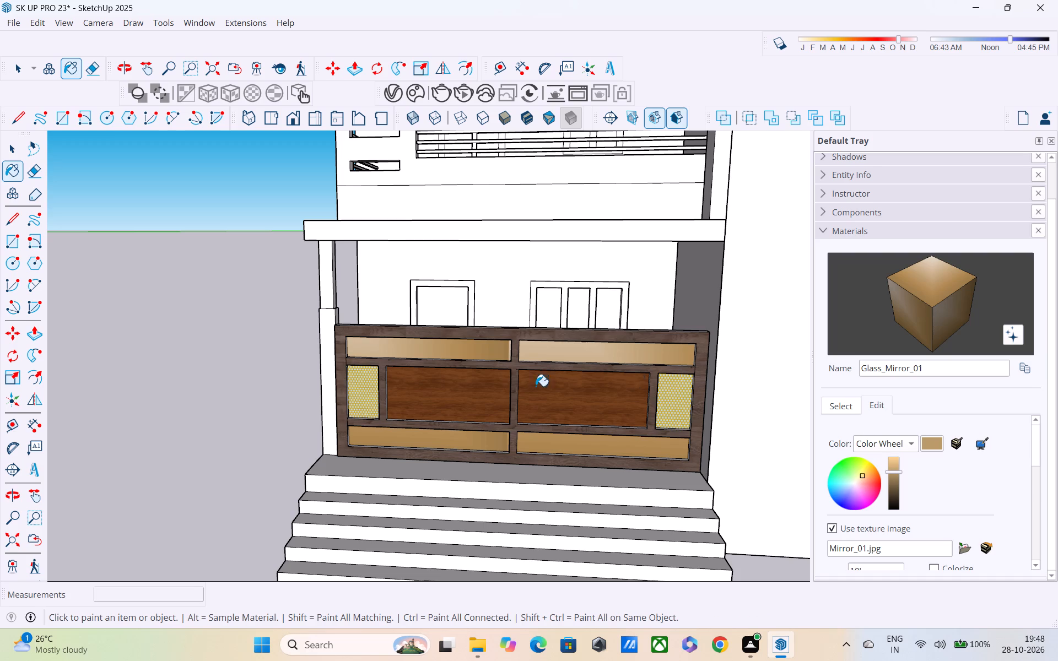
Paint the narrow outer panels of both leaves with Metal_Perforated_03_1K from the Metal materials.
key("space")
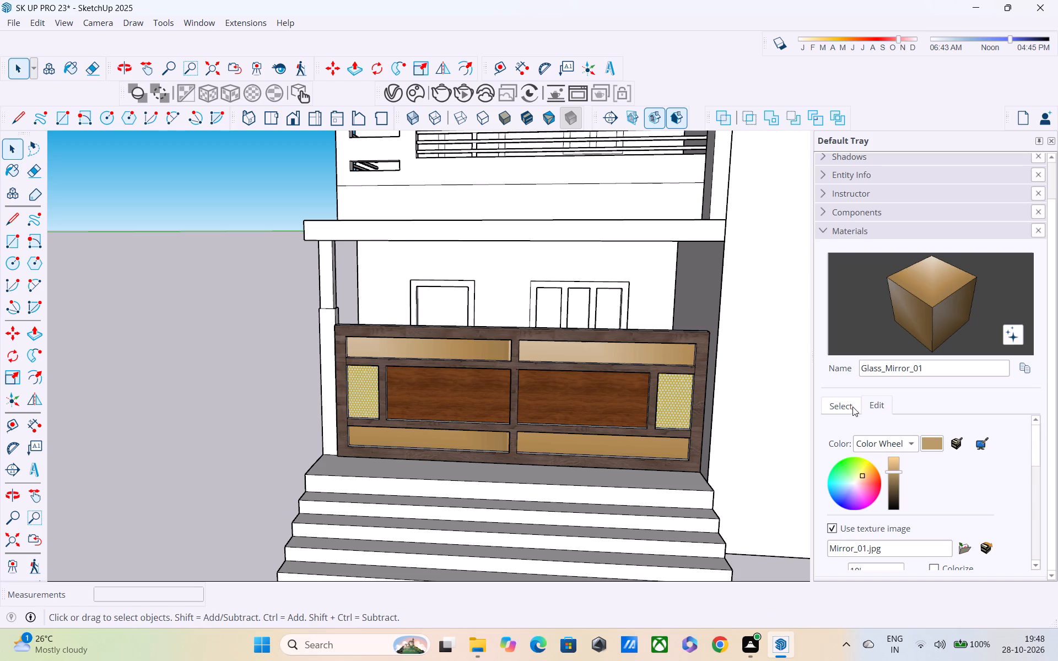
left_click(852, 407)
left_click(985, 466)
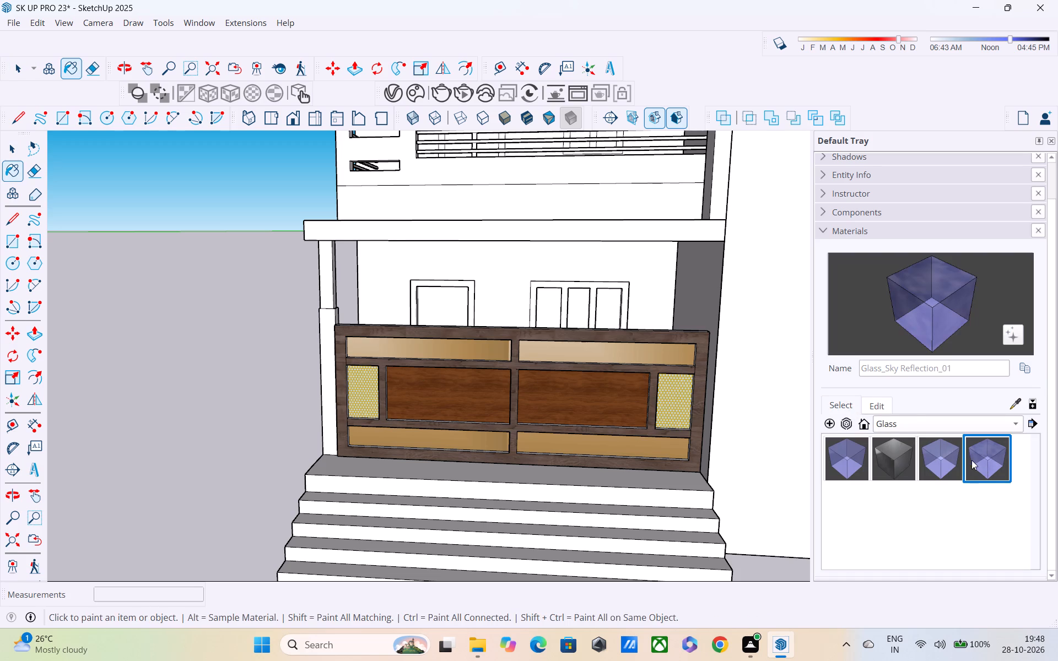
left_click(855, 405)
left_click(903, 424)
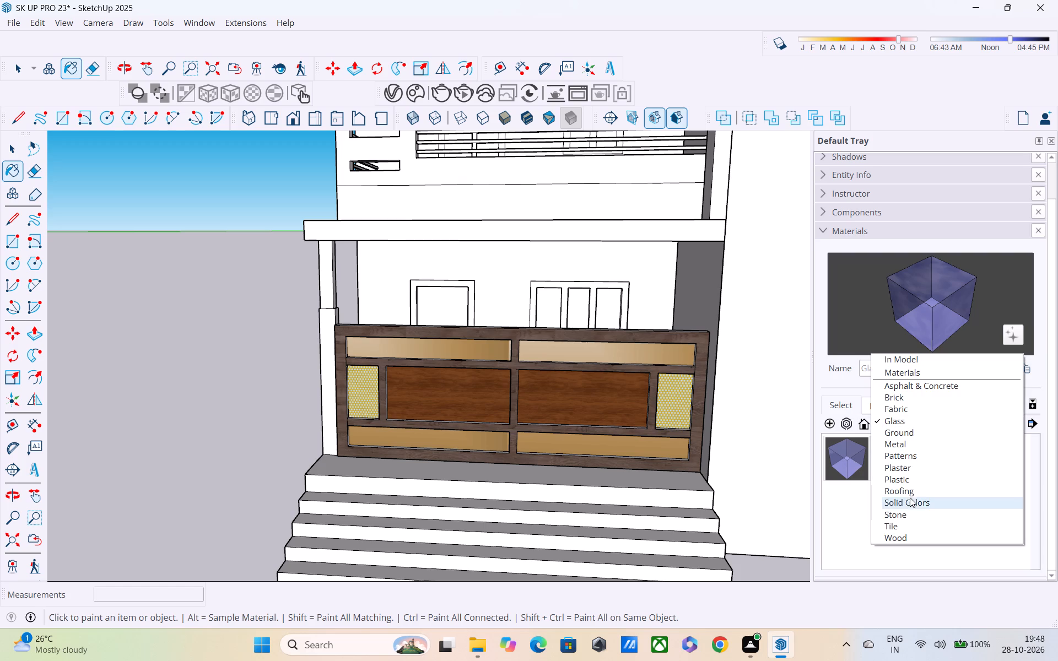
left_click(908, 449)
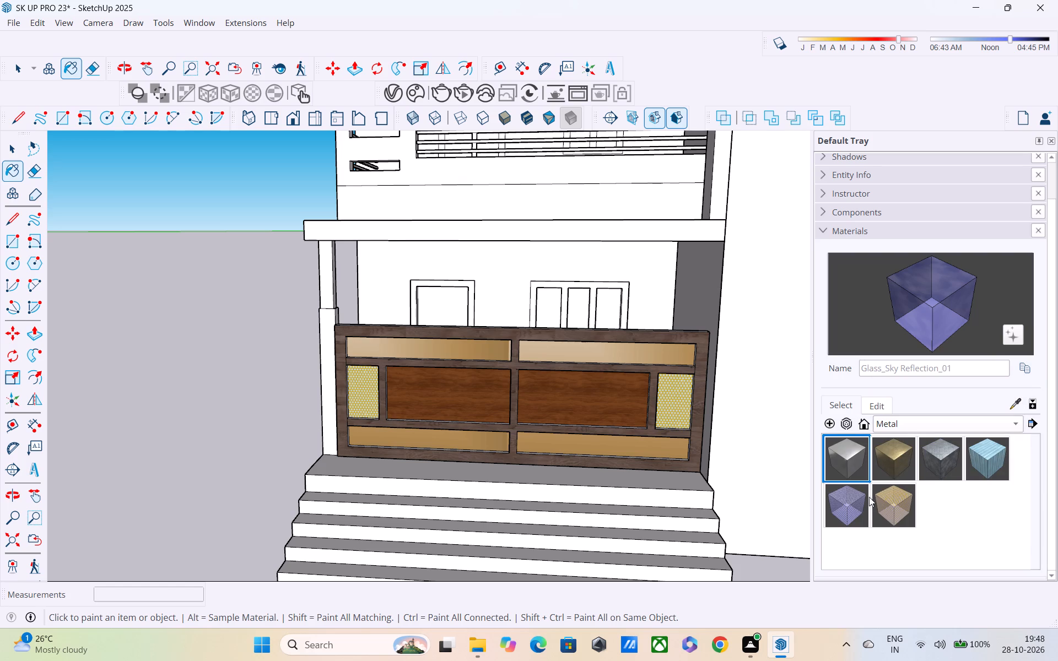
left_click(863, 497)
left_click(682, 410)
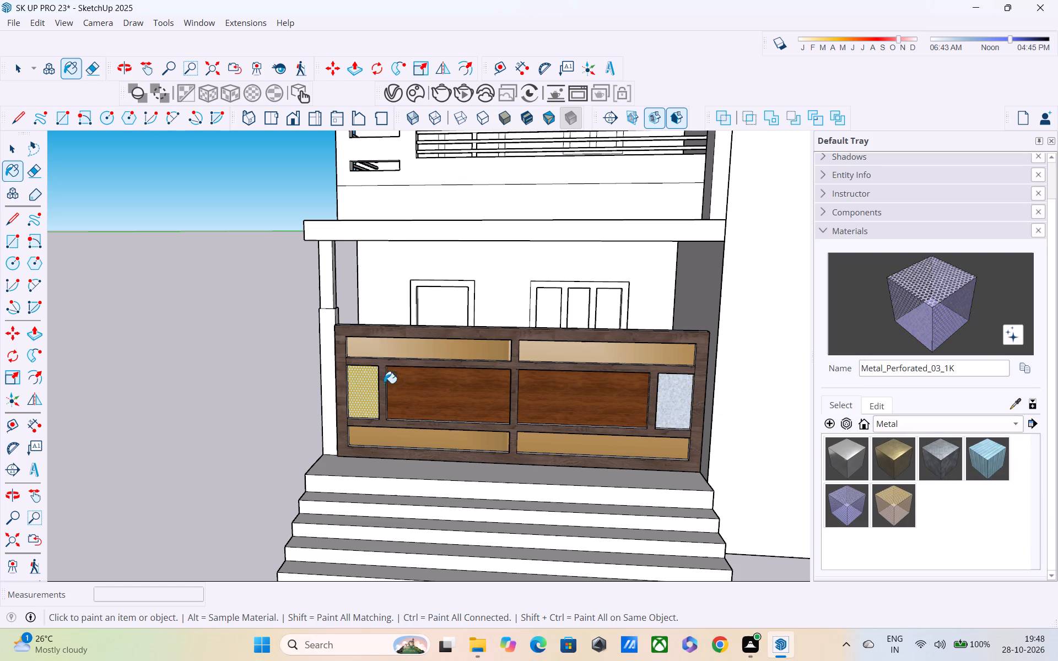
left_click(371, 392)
Repaint the narrow outer panels of both leaves with Metal_Perforated_08_1K.
middle_click_drag(377, 422, 441, 317)
scroll(473, 416, "up", 2)
middle_click_drag(483, 416, 463, 500)
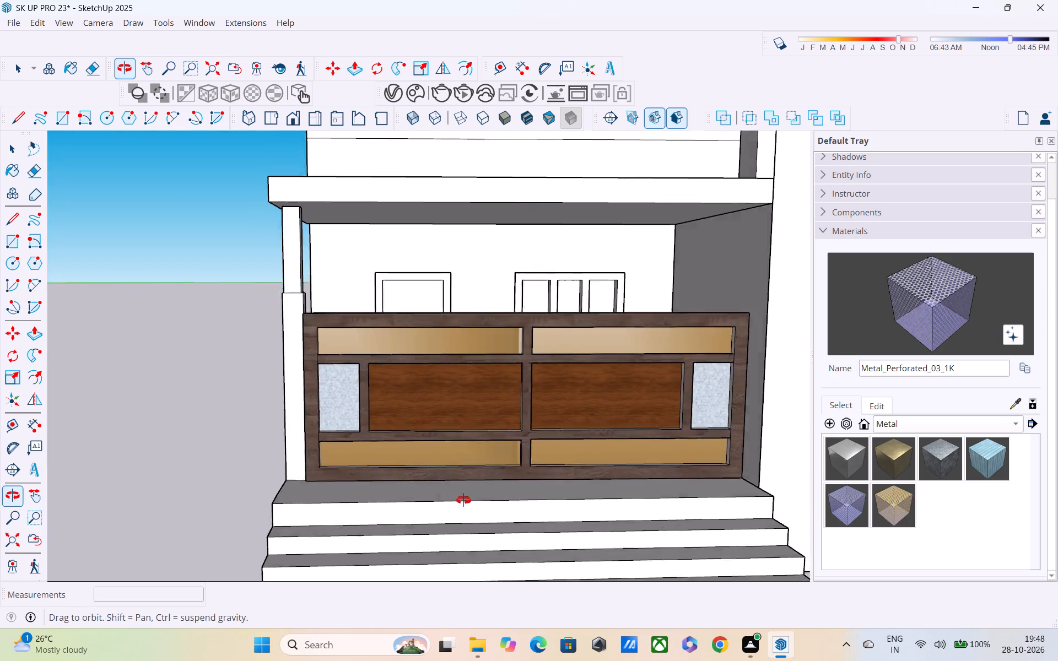
middle_click_drag(463, 500, 394, 484)
scroll(385, 456, "down", 5)
middle_click_drag(501, 458, 589, 418)
scroll(586, 420, "up", 1)
left_click(893, 498)
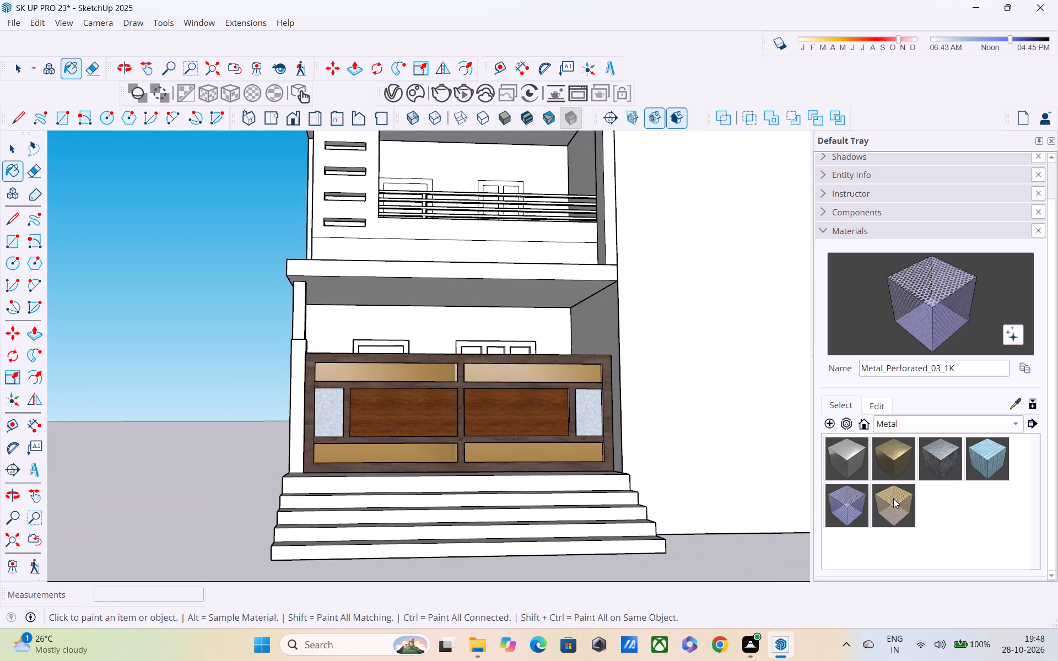
left_click(595, 408)
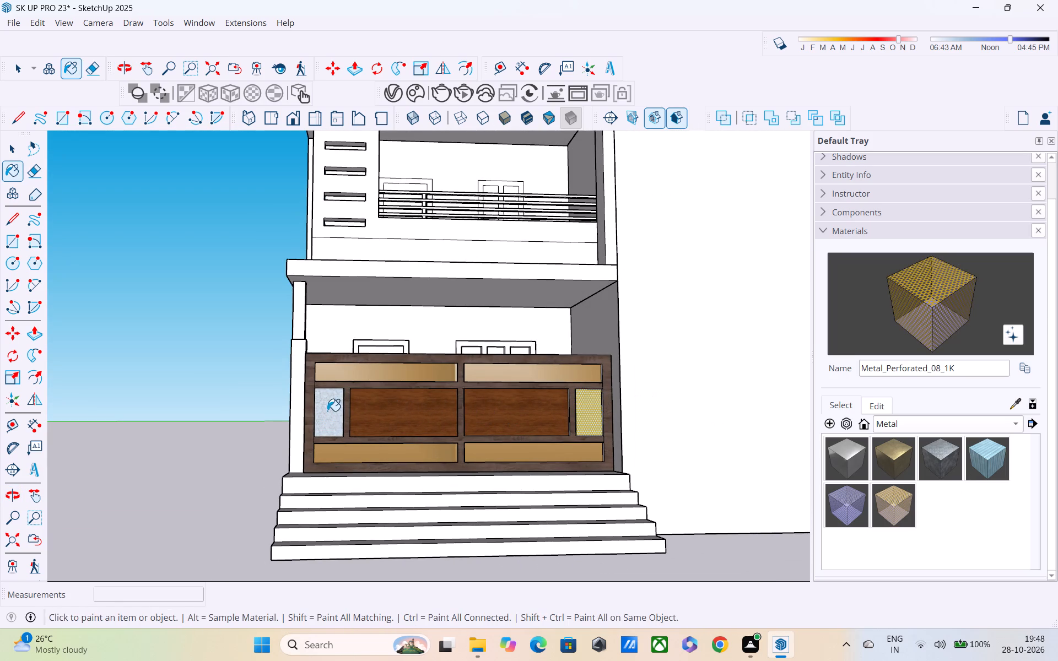
left_click(327, 411)
Shift the Metal_Perforated_08_1K colour to a light orange-tan and raise its brightness to the maximum.
left_click(887, 410)
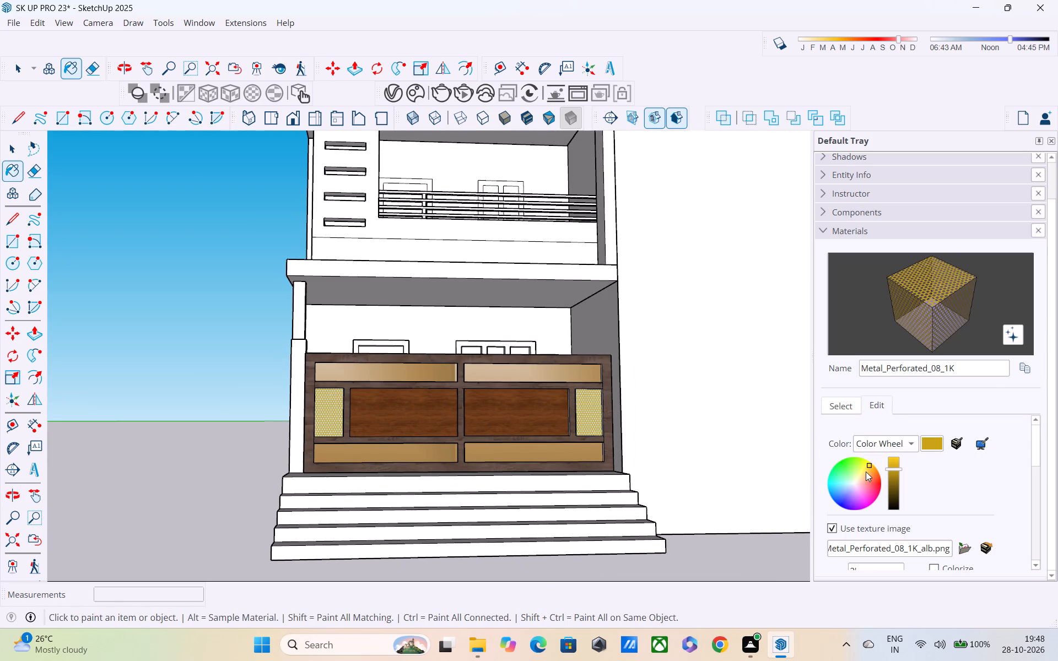
left_click_drag(869, 457, 863, 469)
left_click_drag(871, 463, 865, 469)
left_click_drag(865, 469, 848, 487)
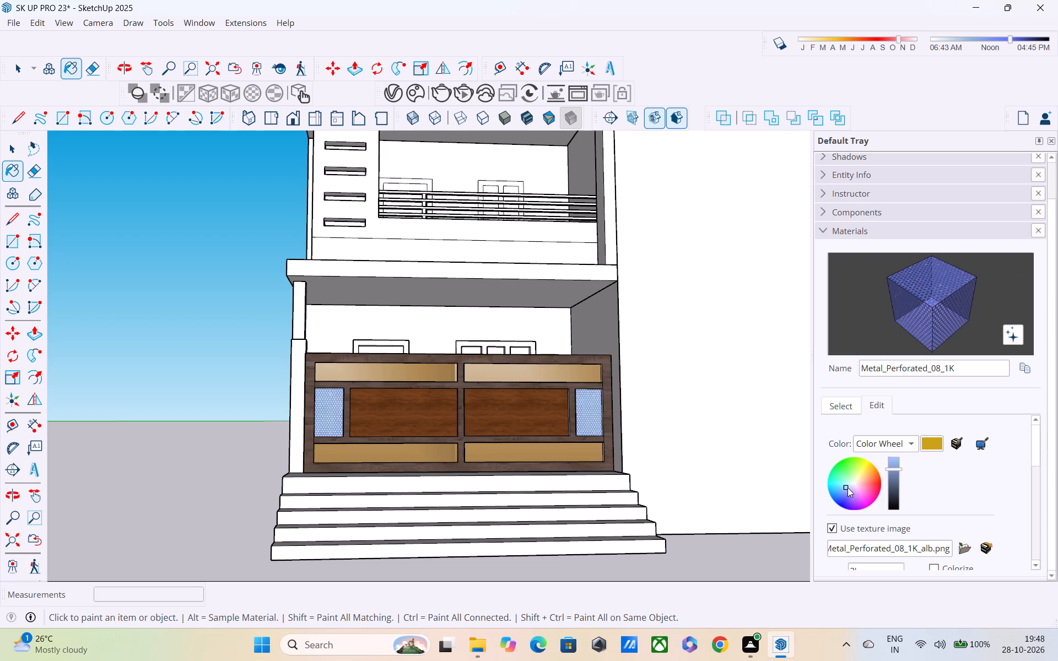
left_click_drag(848, 487, 865, 474)
left_click_drag(902, 468, 904, 456)
Examine the painted gate together with the house's front and side.
middle_click_drag(630, 405, 582, 504)
key("space")
scroll(531, 480, "down", 4)
middle_click_drag(264, 414, 449, 353)
scroll(451, 355, "up", 1)
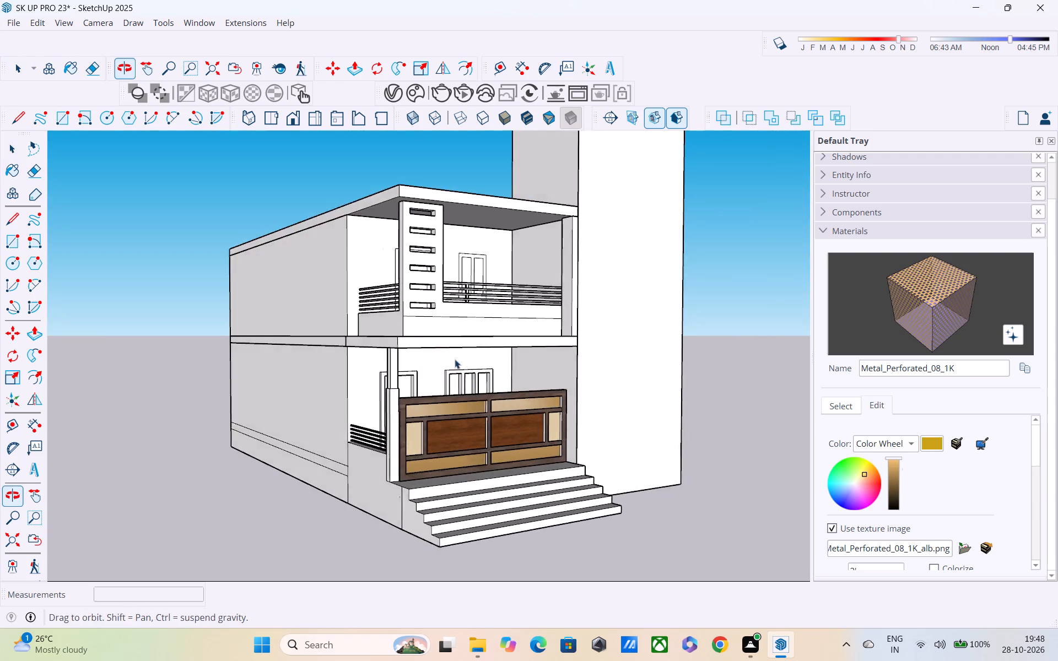
key("space")
scroll(484, 398, "down", 4)
scroll(663, 392, "down", 3)
scroll(664, 389, "up", 3)
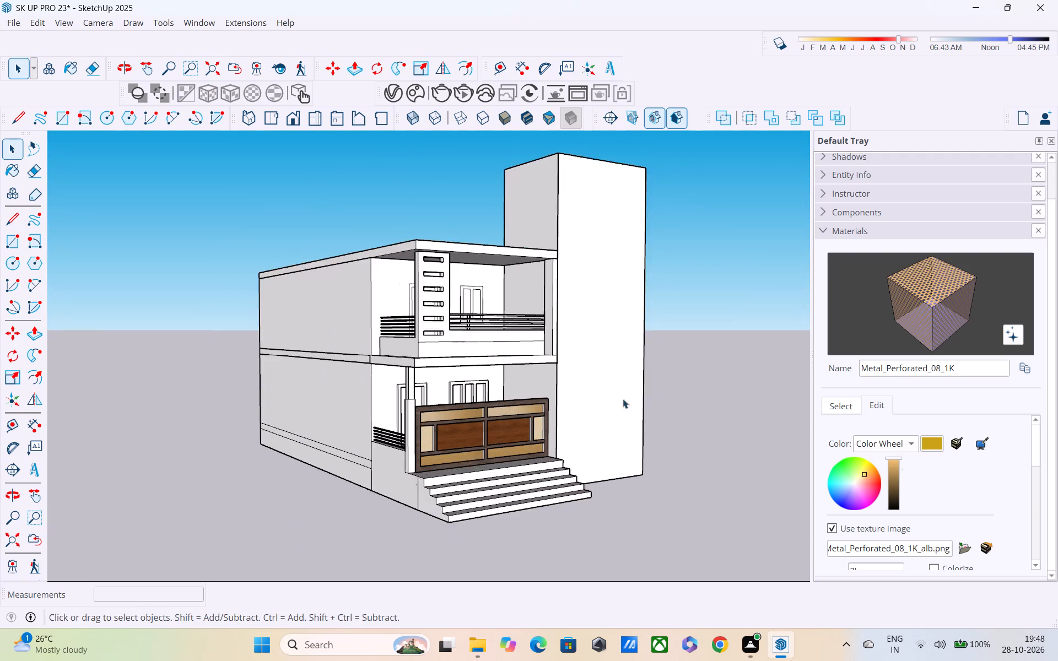
scroll(594, 409, "up", 3)
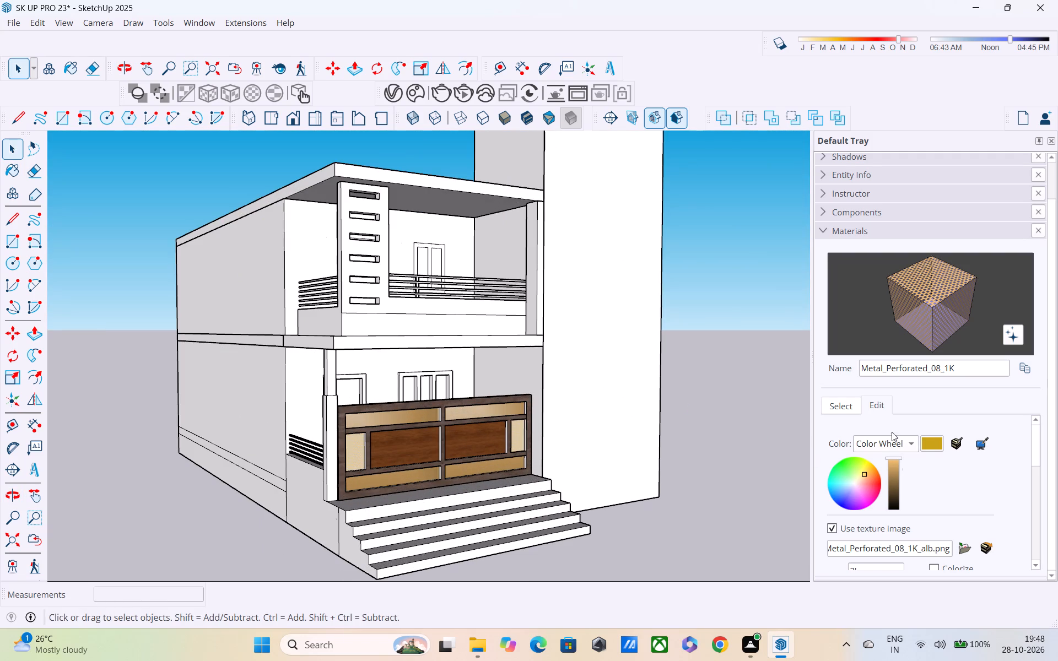
Load Wood_Veneer_15_1K from the Wood materials and lighten its colour on the gate's large centre panels to a medium reddish brown.
left_click(841, 404)
left_click(917, 426)
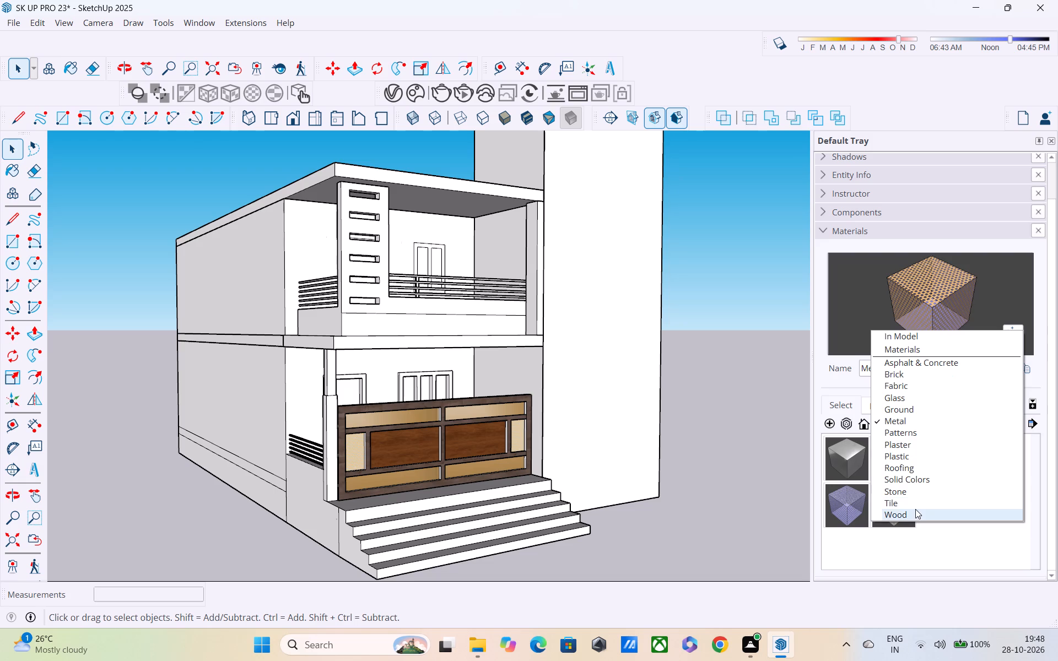
left_click(915, 510)
left_click(880, 508)
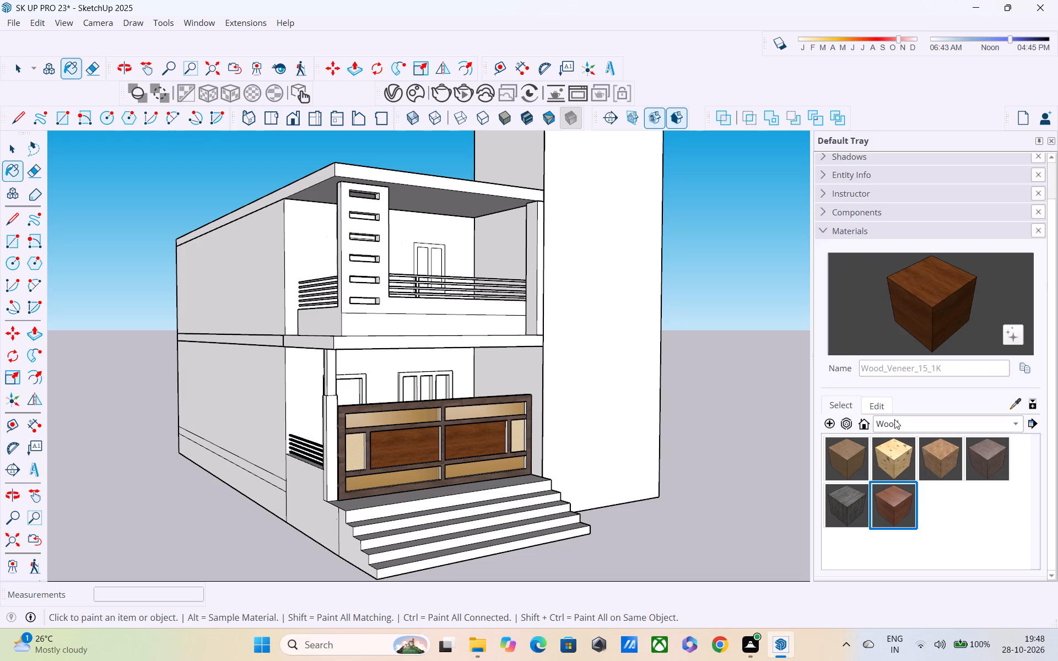
left_click(880, 405)
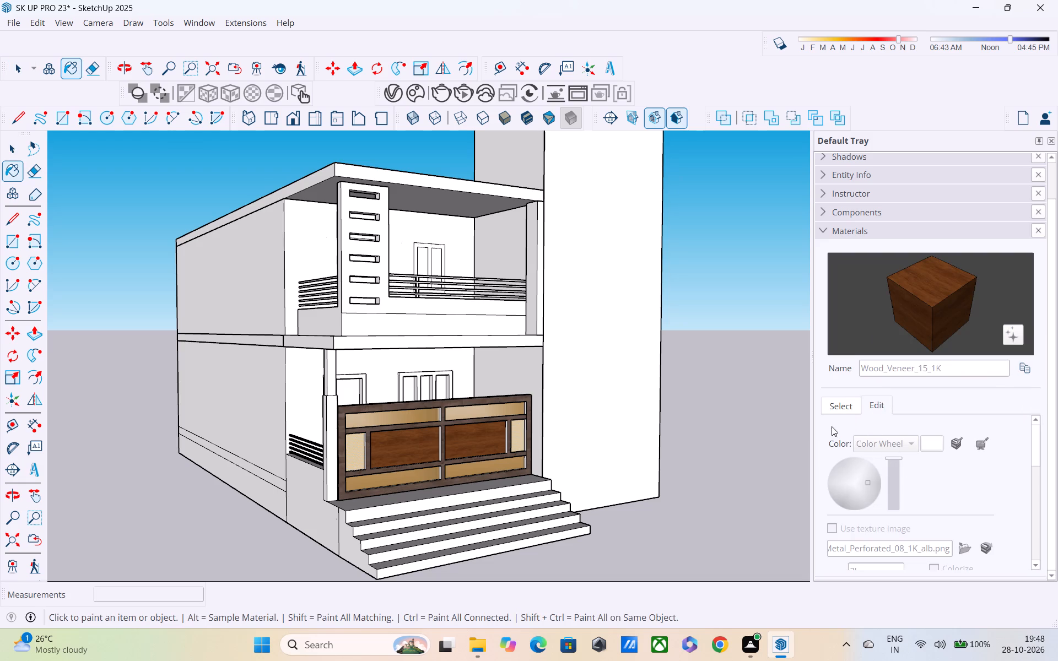
left_click_drag(712, 395, 719, 395)
left_click(662, 452)
left_click(630, 453)
key("ctrl+z")
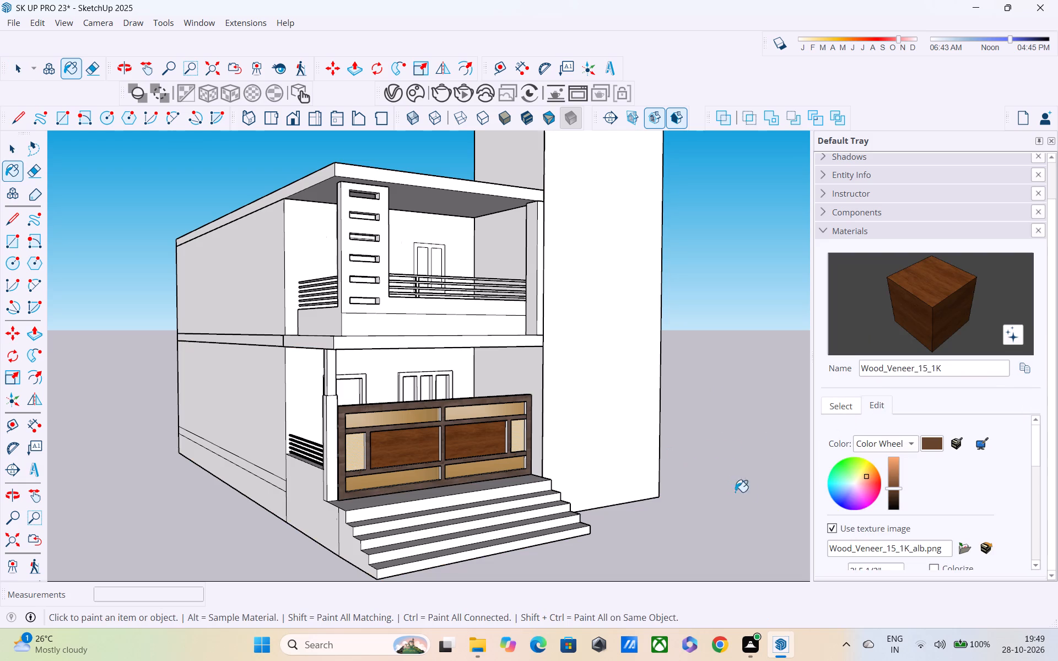
left_click_drag(888, 487, 898, 476)
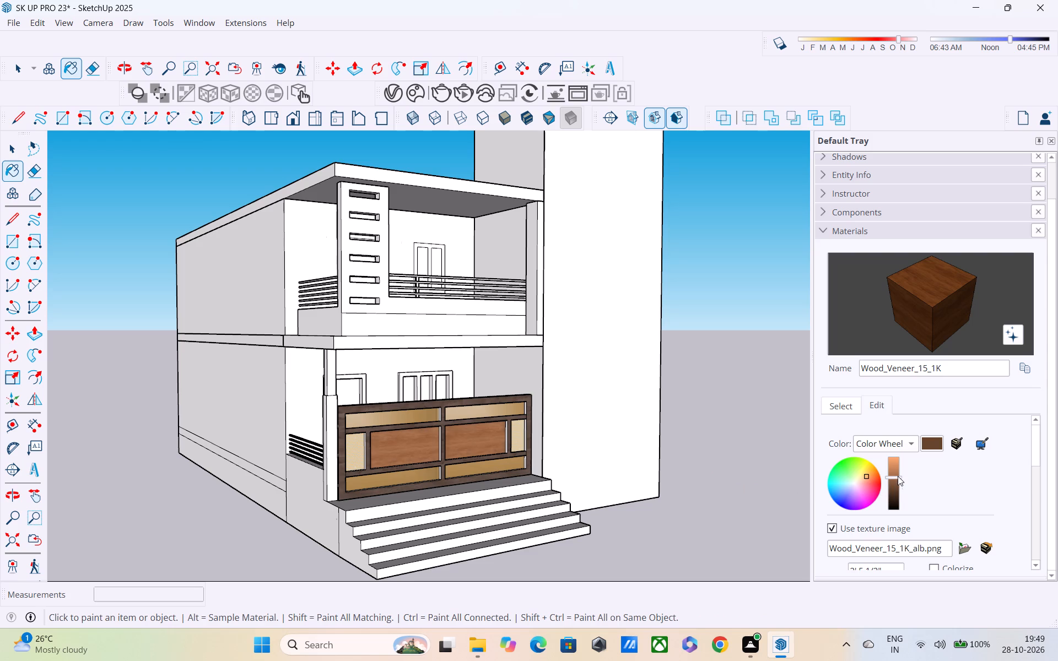
left_click_drag(898, 476, 898, 481)
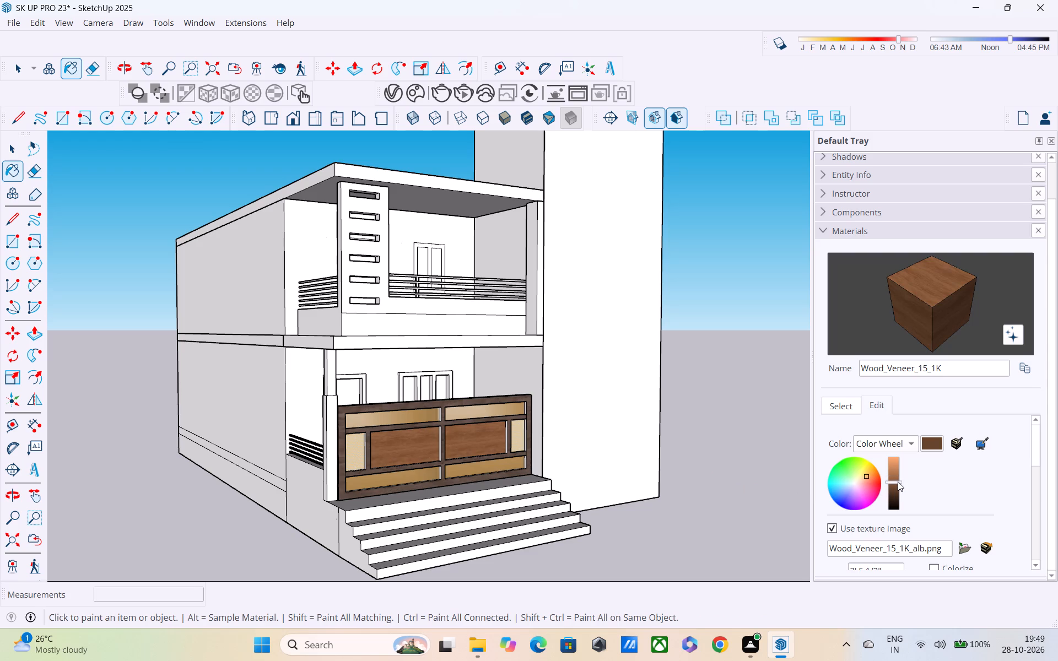
left_click_drag(898, 481, 905, 467)
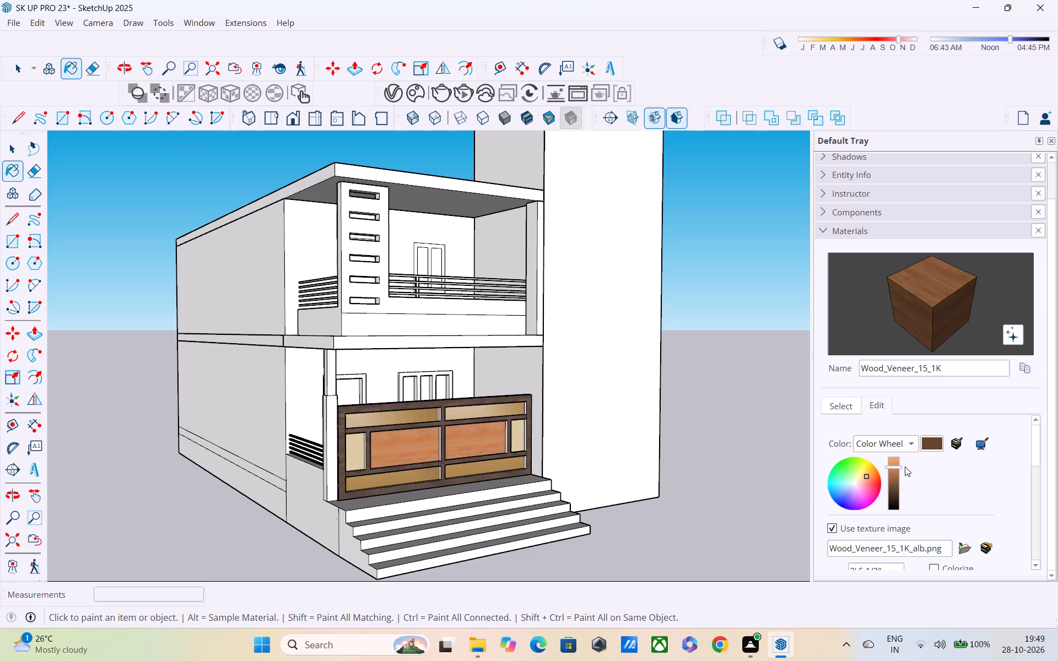
left_click_drag(905, 467, 898, 497)
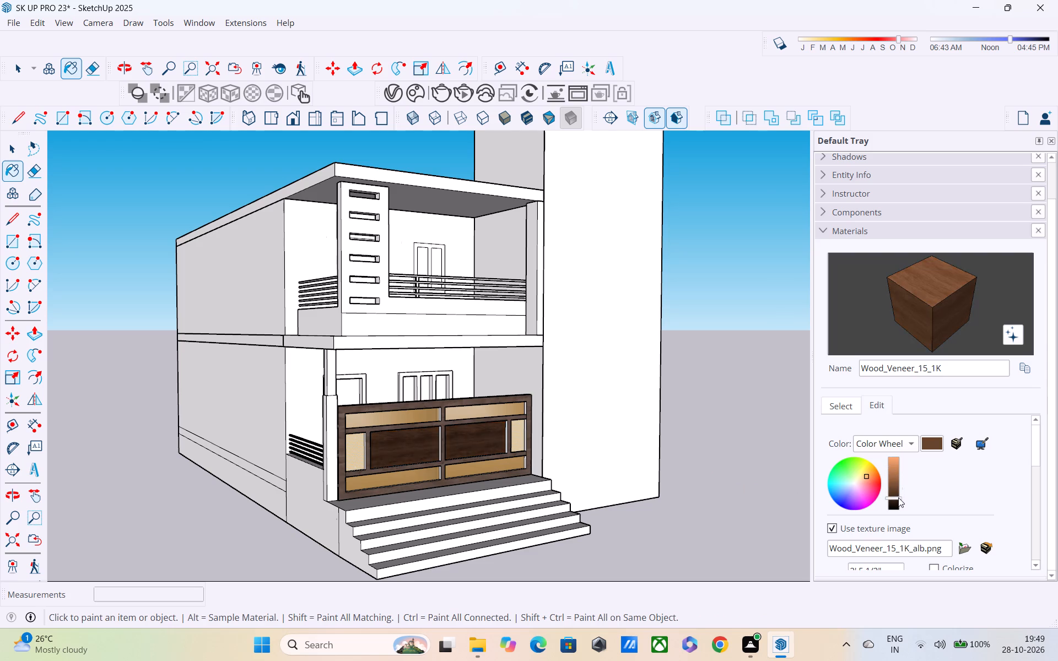
left_click_drag(898, 497, 902, 479)
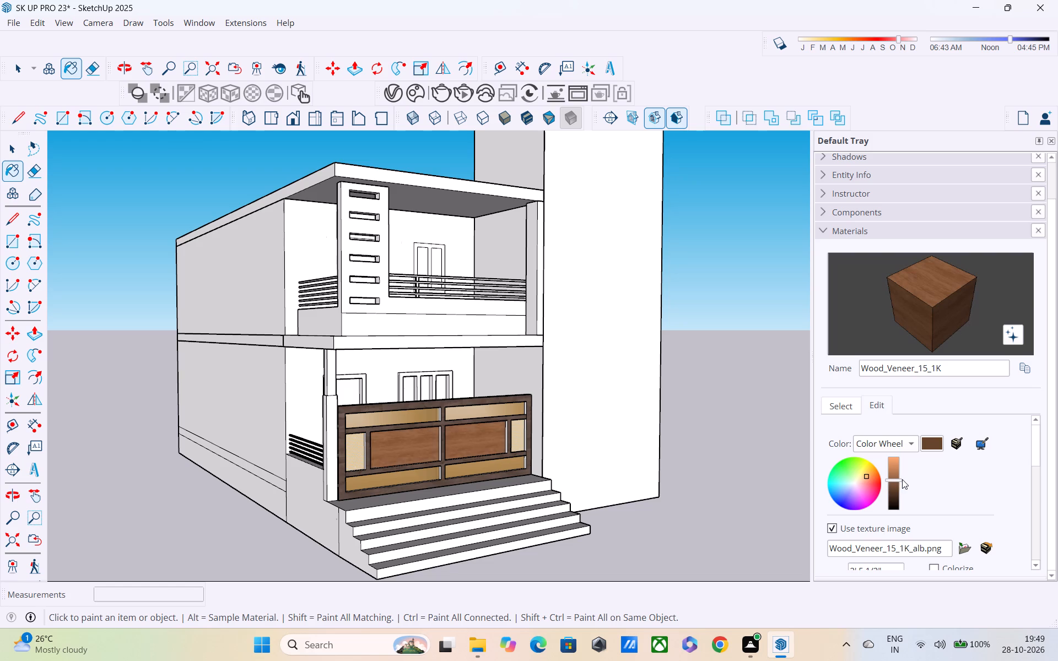
Examine the lightened centre panels together with the gate frame and the house front.
middle_click_drag(650, 469, 452, 395)
key("space")
scroll(429, 415, "up", 2)
scroll(391, 424, "down", 2)
middle_click_drag(391, 440, 579, 571)
key("space")
scroll(579, 571, "up", 1)
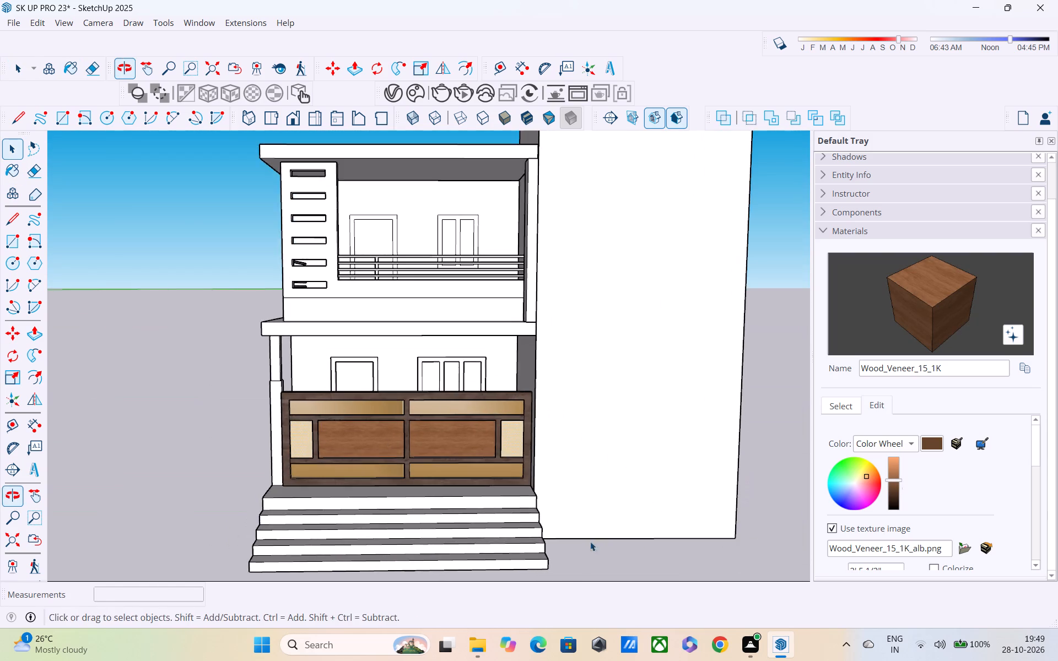
scroll(582, 478, "down", 5)
middle_click_drag(546, 478, 599, 529)
scroll(599, 529, "up", 5)
middle_click_drag(365, 412, 502, 388)
scroll(406, 418, "up", 2)
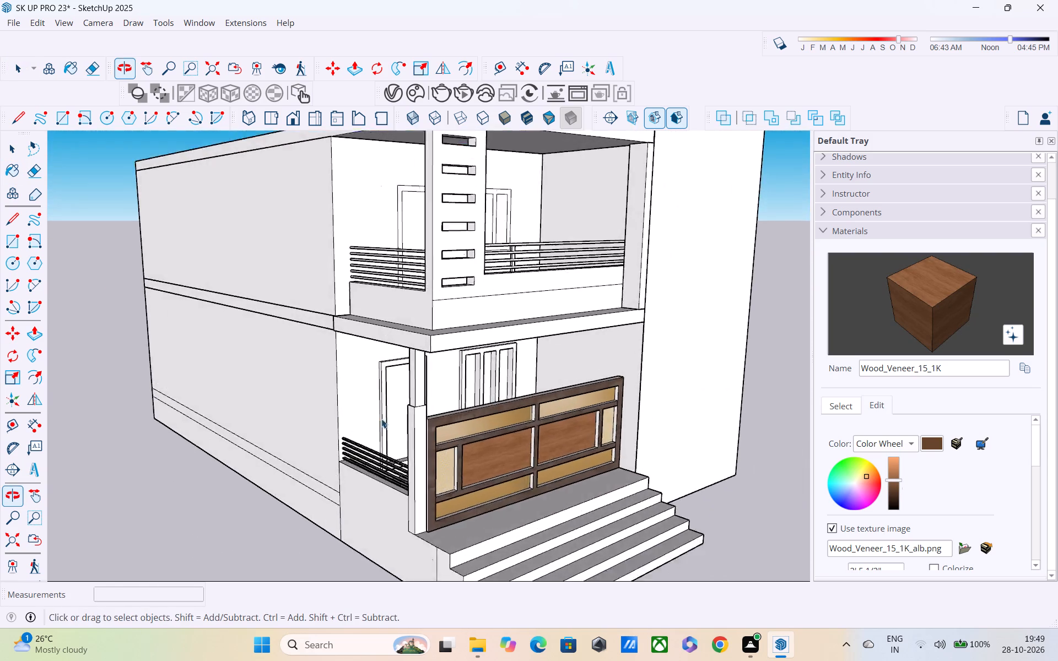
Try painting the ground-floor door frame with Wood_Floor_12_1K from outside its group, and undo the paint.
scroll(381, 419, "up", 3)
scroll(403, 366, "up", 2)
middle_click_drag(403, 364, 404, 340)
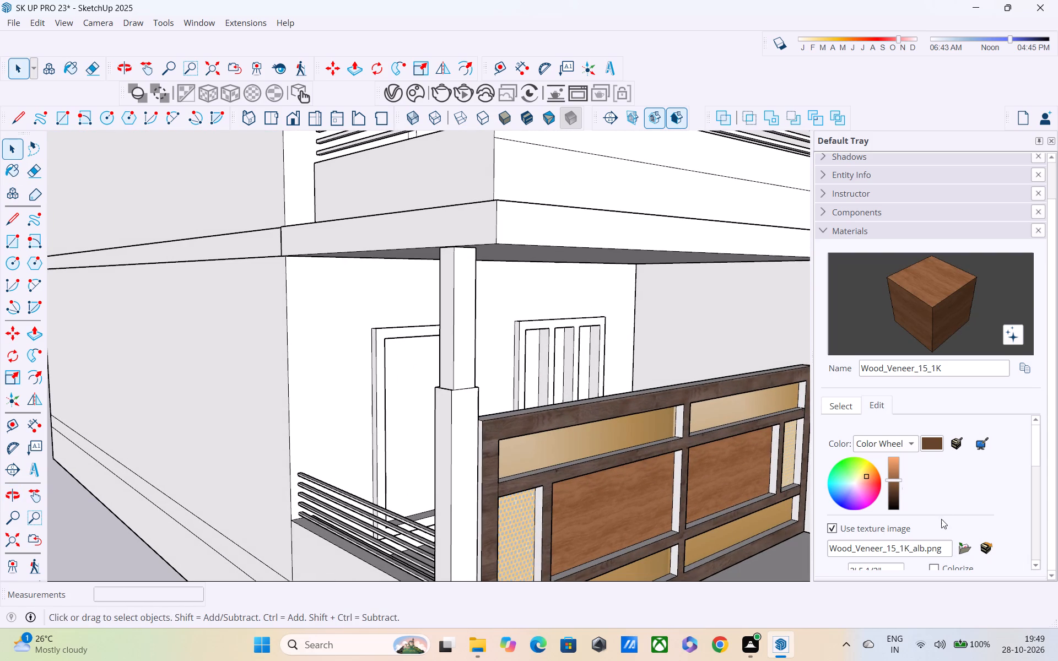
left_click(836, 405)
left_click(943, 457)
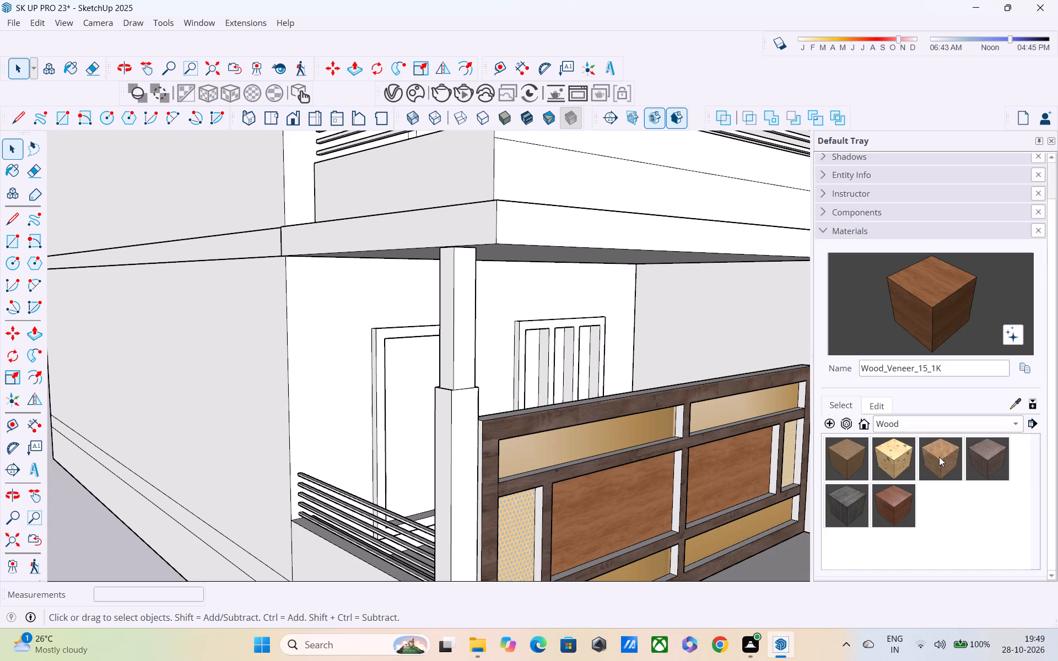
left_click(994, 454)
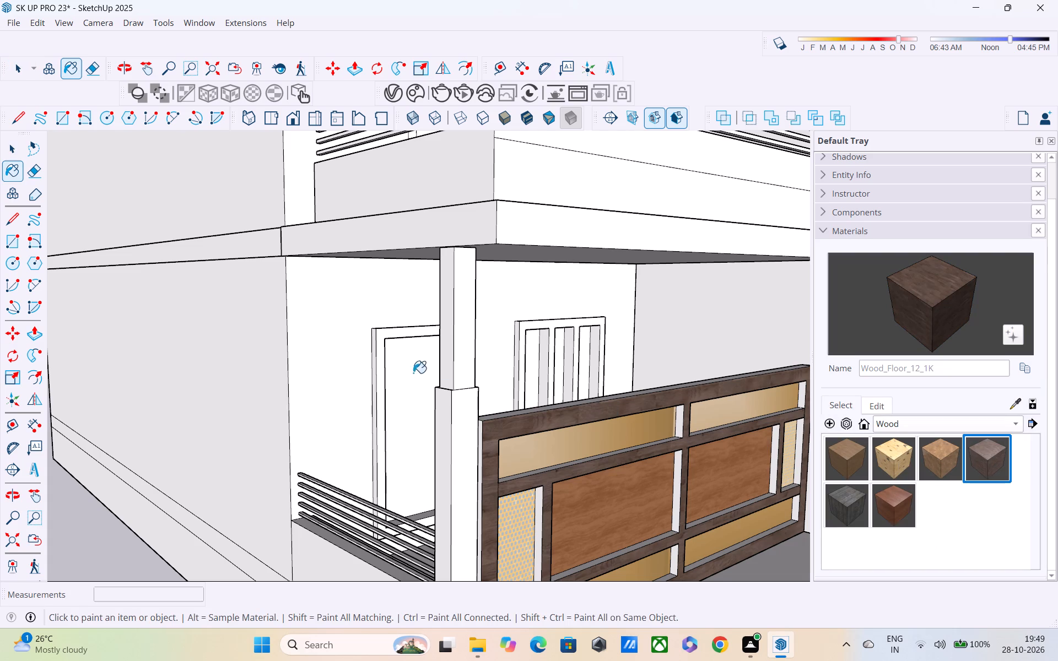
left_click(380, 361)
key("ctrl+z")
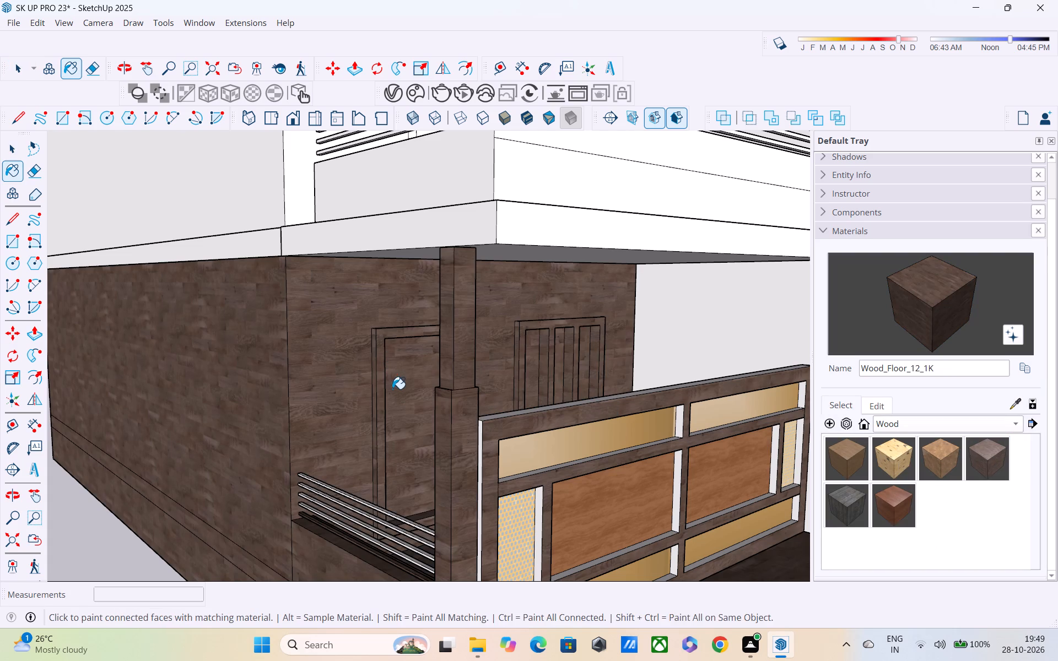
Open the ground-floor wall group and paint the door frame's front face and outer left side with Wood_Floor_12_1K.
key("space")
double_click(339, 388)
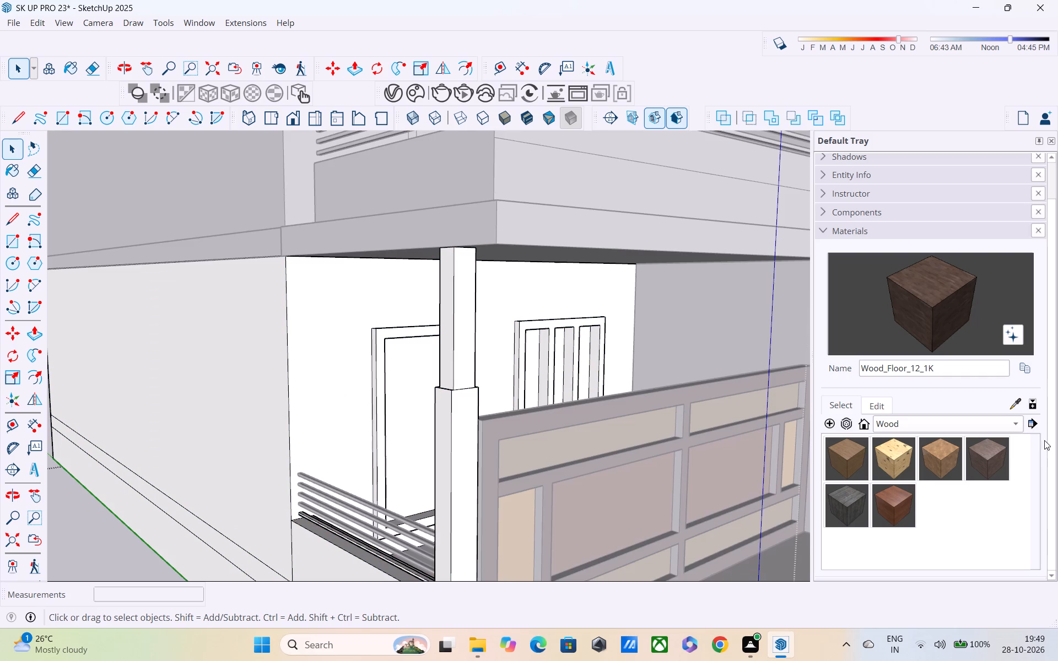
left_click(1010, 445)
left_click(1003, 459)
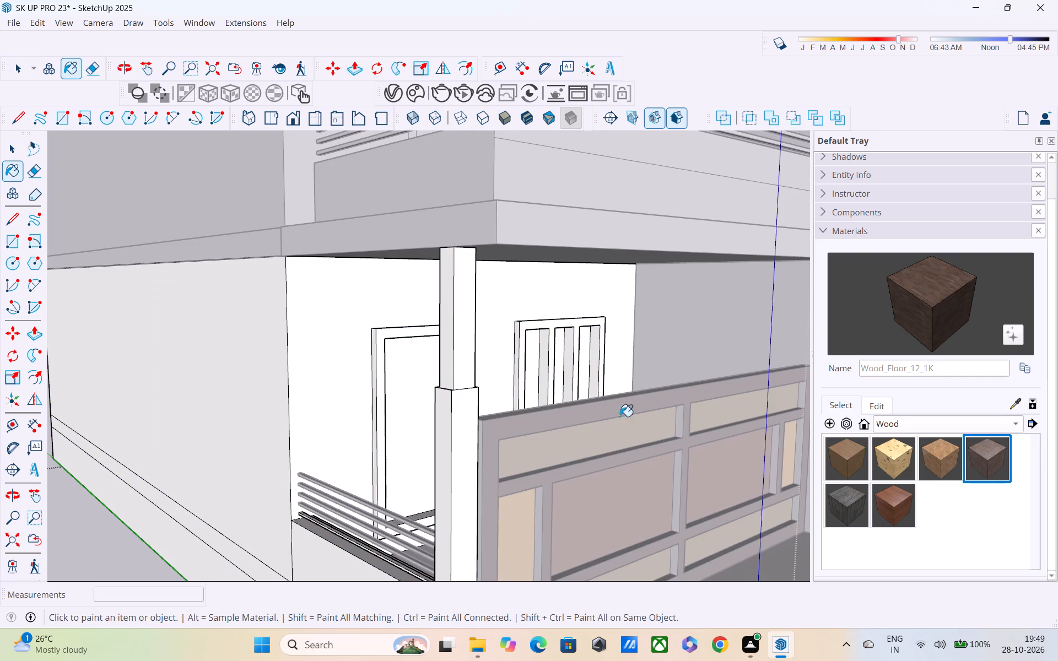
left_click(381, 389)
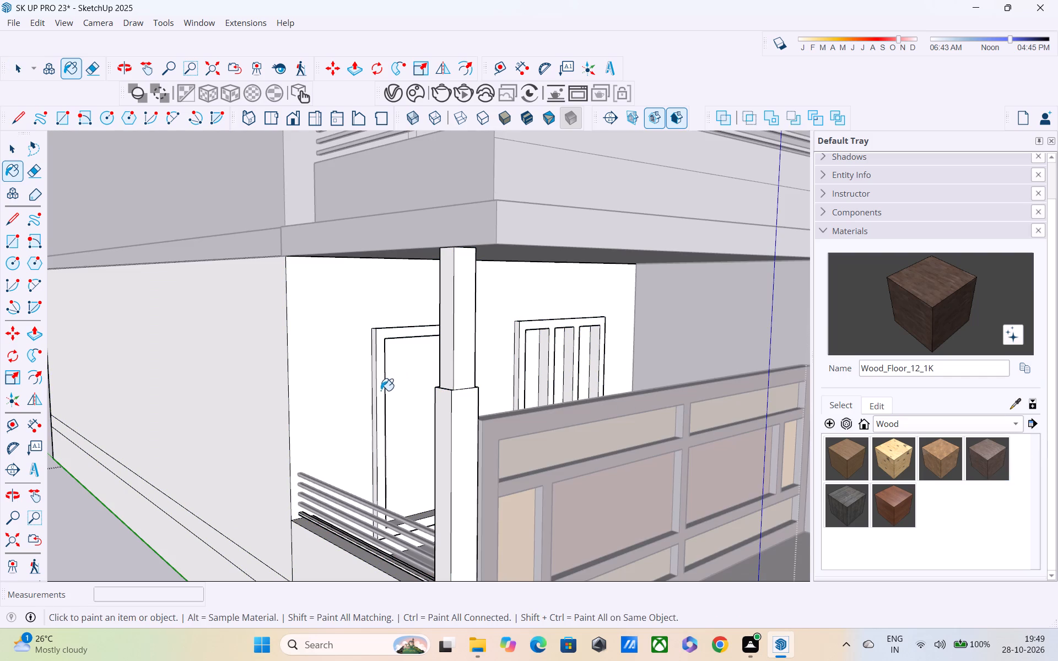
middle_click_drag(403, 414, 455, 443)
scroll(361, 394, "up", 3)
left_click(379, 372)
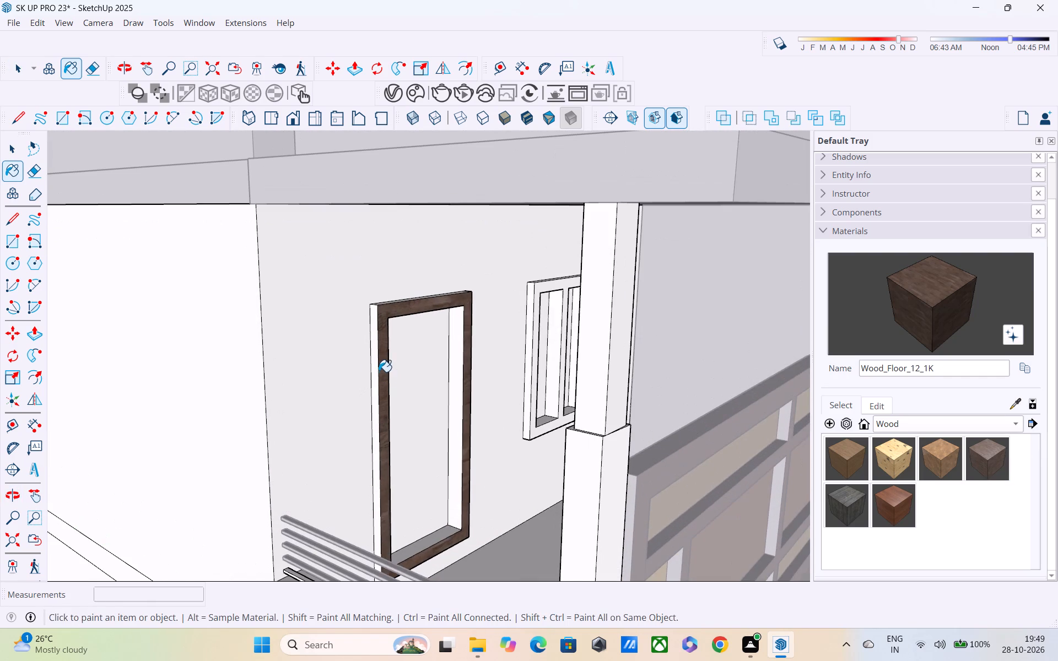
left_click(374, 378)
Paint the door frame's inner right side and the top of its bottom rail with Wood_Floor_12_1K.
middle_click_drag(386, 384, 408, 337)
scroll(457, 411, "up", 1)
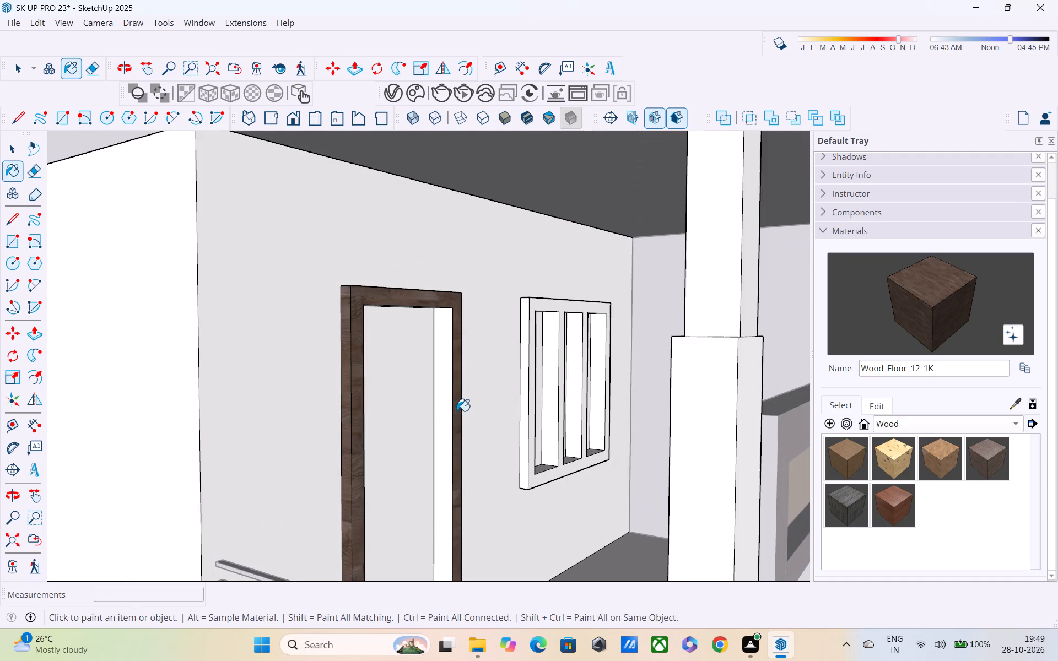
scroll(457, 411, "up", 1)
left_click(449, 409)
middle_click_drag(456, 452, 485, 349)
middle_click_drag(505, 413, 465, 527)
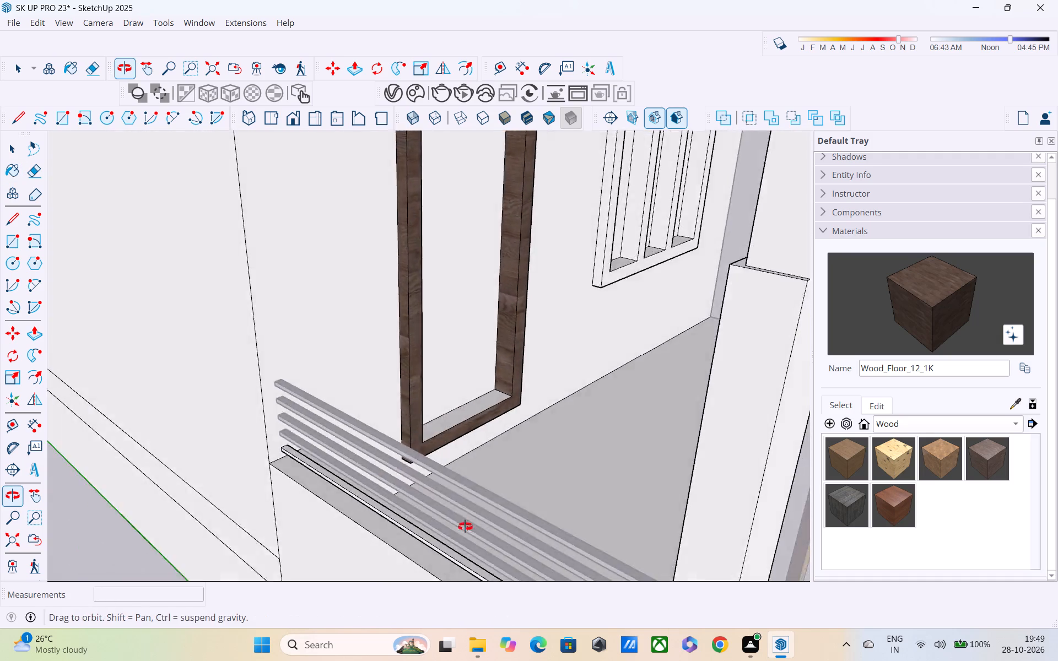
middle_click_drag(465, 527, 445, 540)
scroll(461, 438, "up", 3)
left_click(471, 407)
Paint the door frame's outer right side with Wood_Floor_12_1K.
middle_click_drag(481, 407, 272, 443)
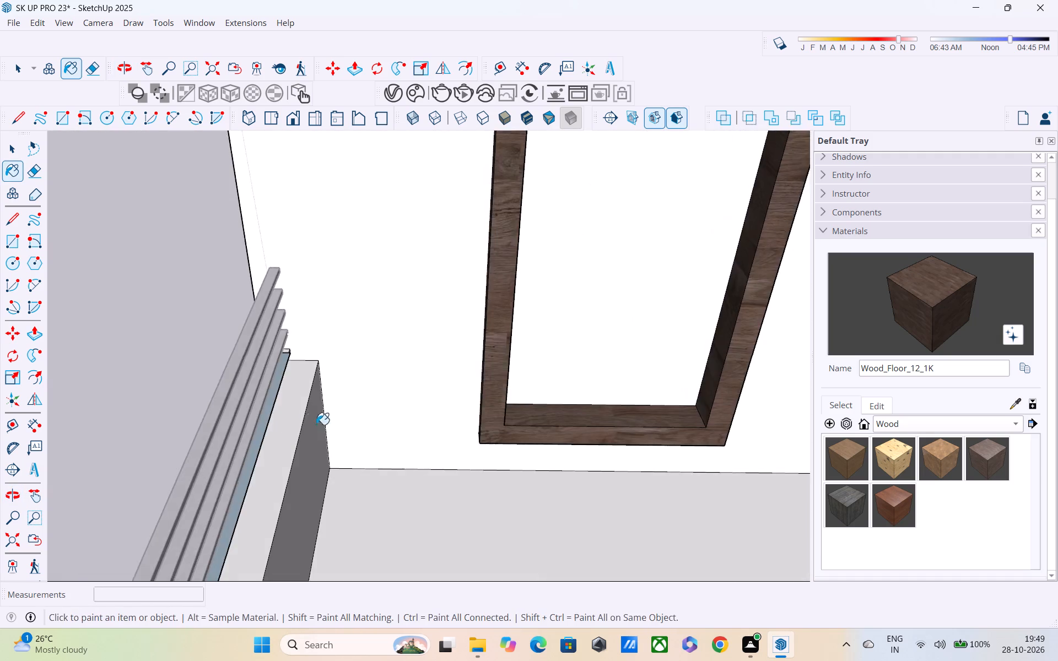
scroll(324, 423, "down", 5)
middle_click_drag(483, 411, 366, 345)
middle_click_drag(744, 286, 629, 267)
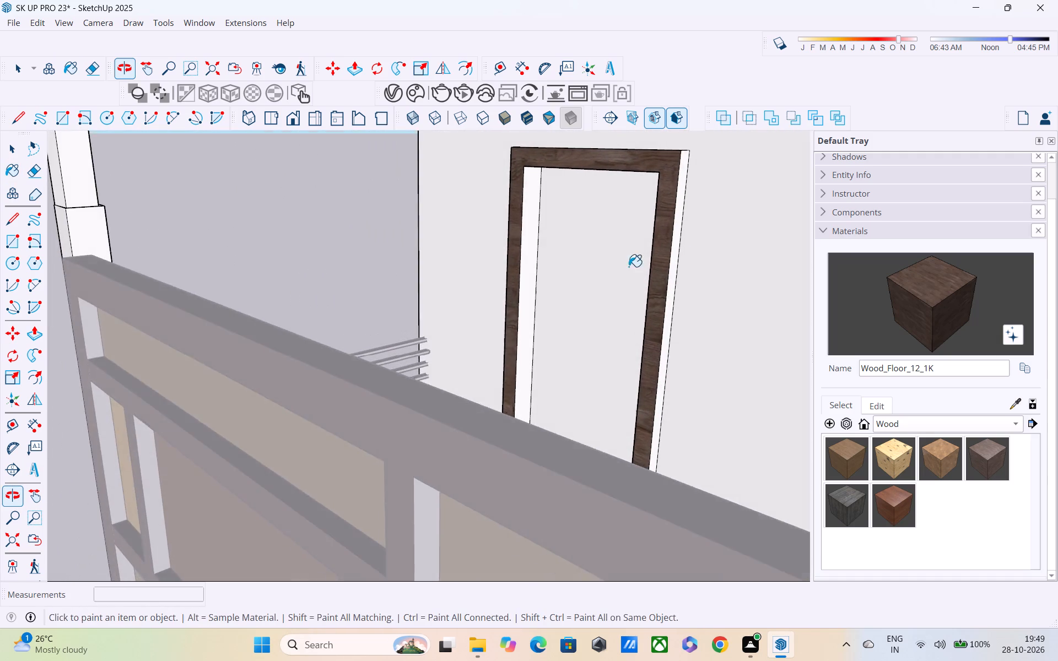
middle_click_drag(629, 267, 620, 269)
scroll(704, 263, "up", 4)
left_click(660, 281)
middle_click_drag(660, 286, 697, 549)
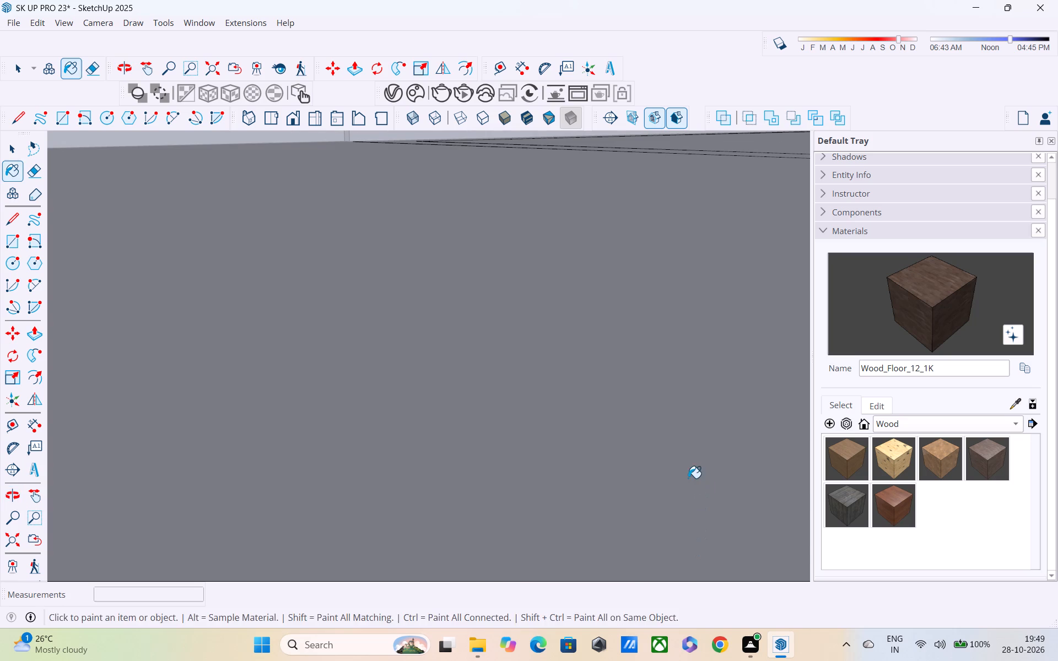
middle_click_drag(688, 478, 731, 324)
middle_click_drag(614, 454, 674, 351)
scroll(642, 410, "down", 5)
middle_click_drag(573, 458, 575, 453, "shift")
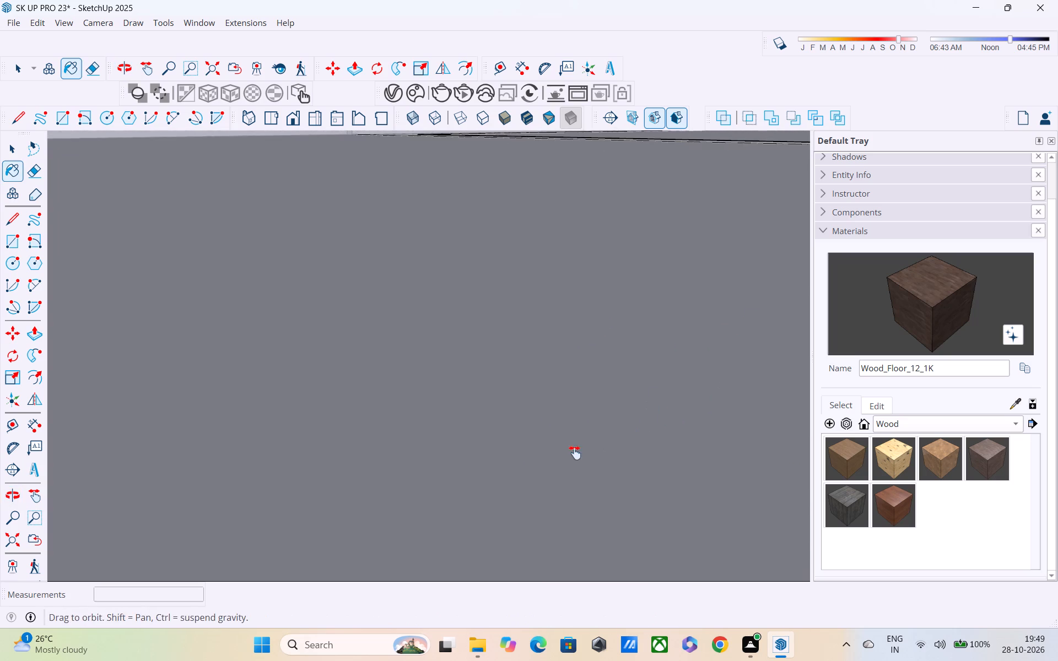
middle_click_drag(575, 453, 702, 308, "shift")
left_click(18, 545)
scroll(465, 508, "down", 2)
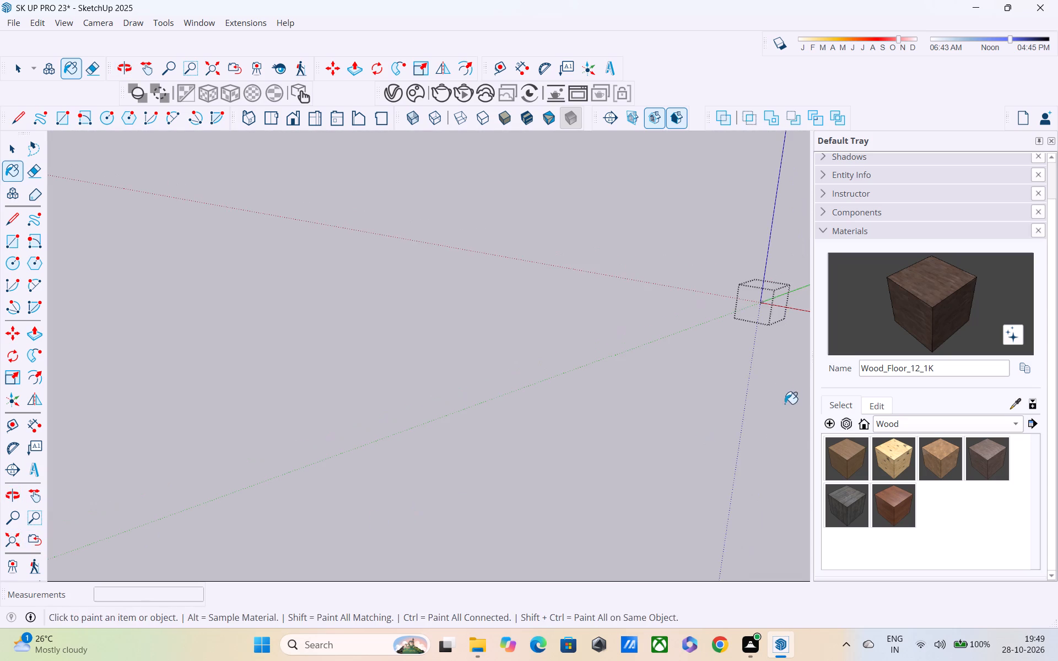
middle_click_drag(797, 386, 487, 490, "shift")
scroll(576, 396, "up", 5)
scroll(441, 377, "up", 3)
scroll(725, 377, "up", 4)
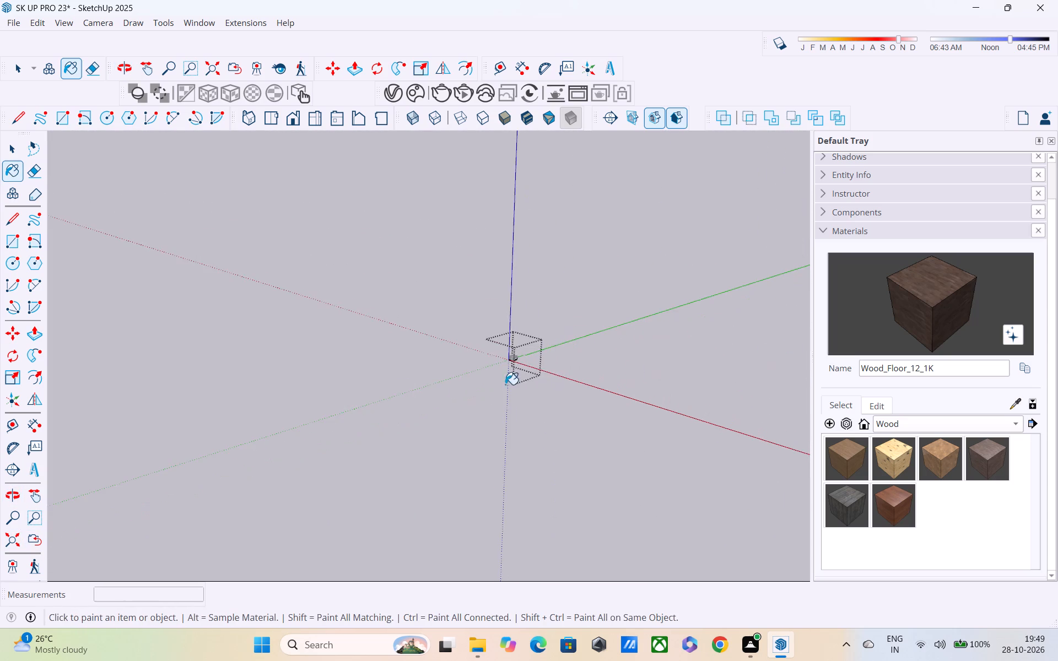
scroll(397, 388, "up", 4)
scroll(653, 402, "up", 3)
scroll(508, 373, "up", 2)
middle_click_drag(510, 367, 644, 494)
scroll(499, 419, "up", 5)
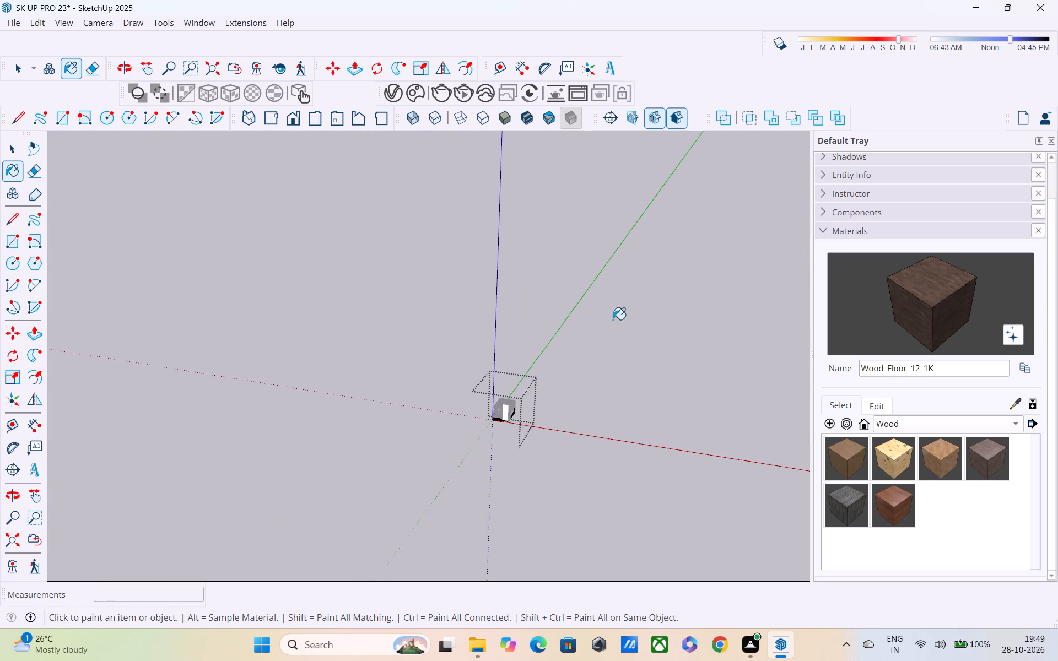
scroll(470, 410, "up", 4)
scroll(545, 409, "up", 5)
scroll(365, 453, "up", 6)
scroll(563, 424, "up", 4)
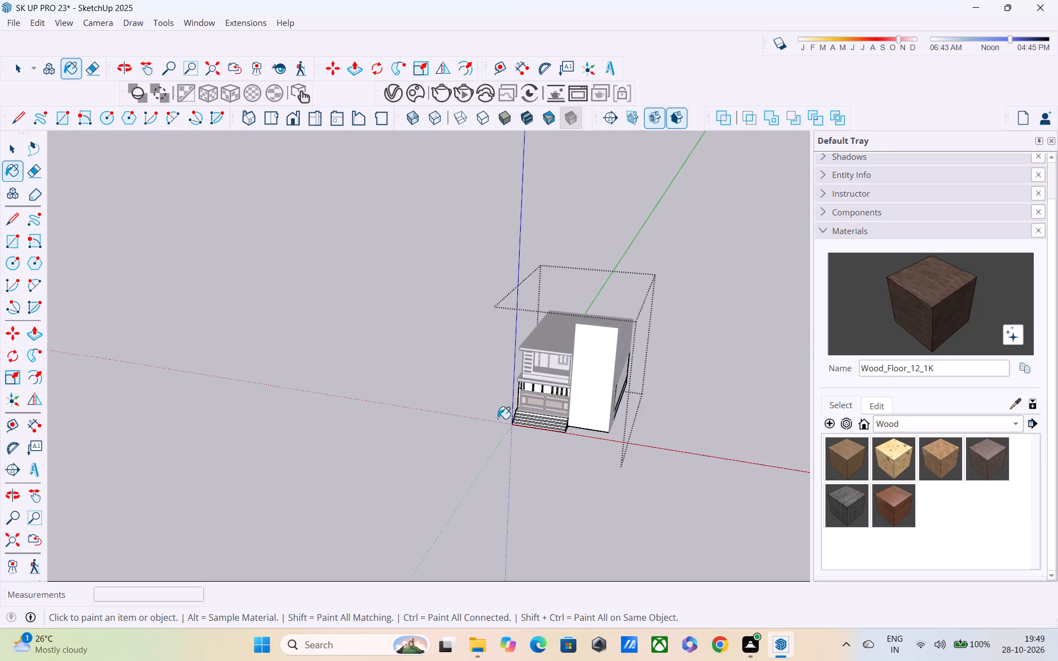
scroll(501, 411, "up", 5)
Paint the door frame's inner left side and the underside of its head with Wood_Floor_12_1K.
middle_click_drag(595, 383, 595, 489, "shift")
scroll(574, 492, "up", 15)
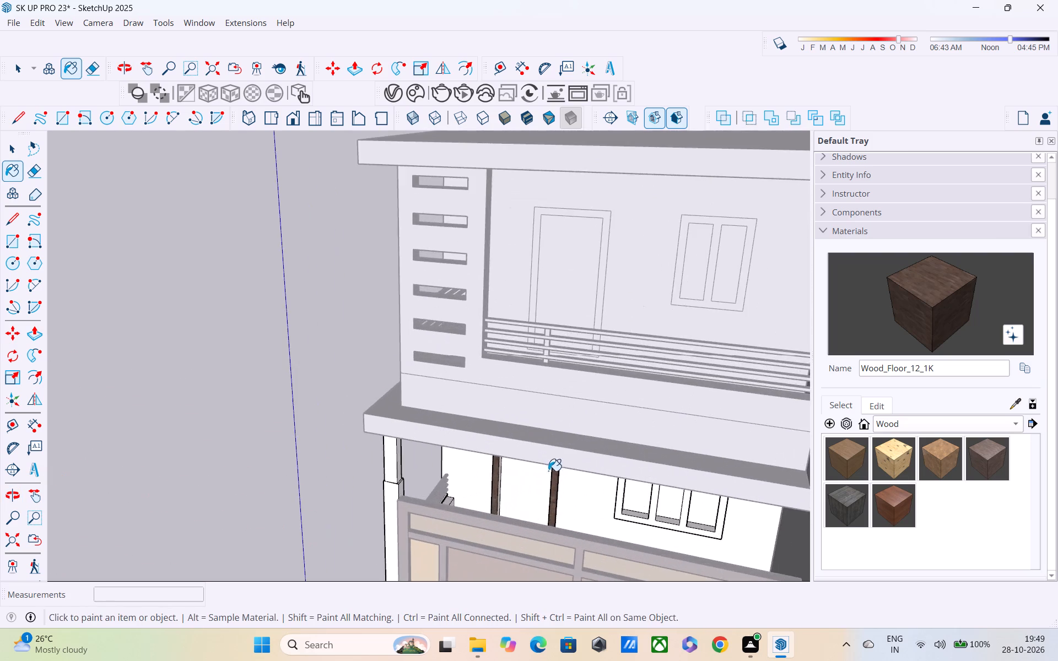
middle_click_drag(548, 471, 568, 397)
scroll(565, 408, "up", 7)
scroll(494, 474, "down", 1)
middle_click_drag(494, 474, 455, 437)
scroll(463, 449, "up", 2)
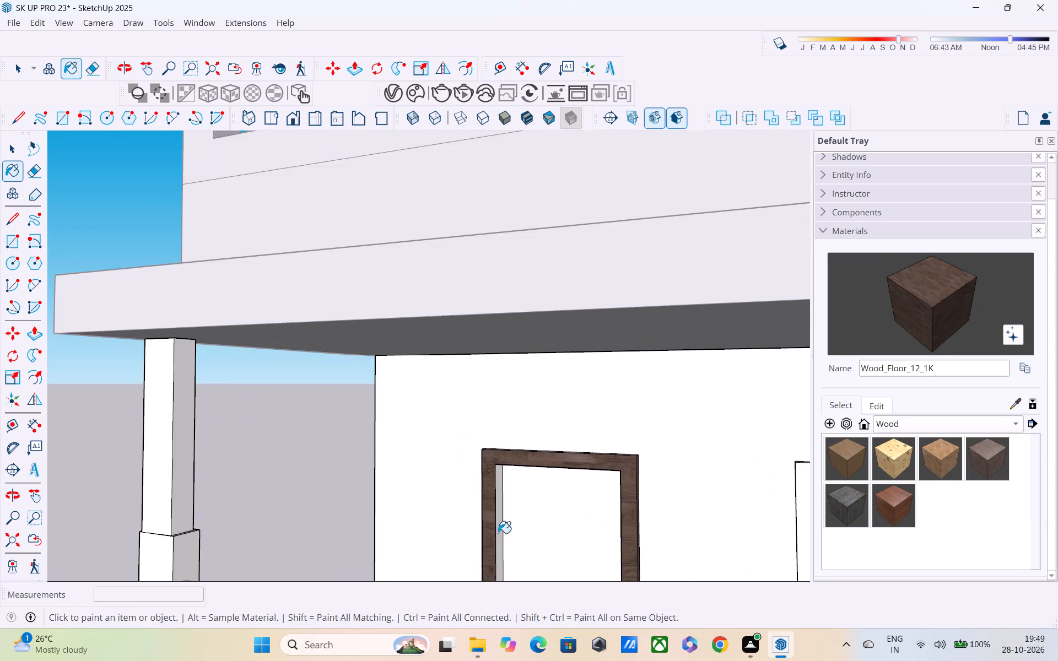
middle_click_drag(498, 533, 447, 490)
scroll(512, 495, "up", 3)
left_click(493, 507)
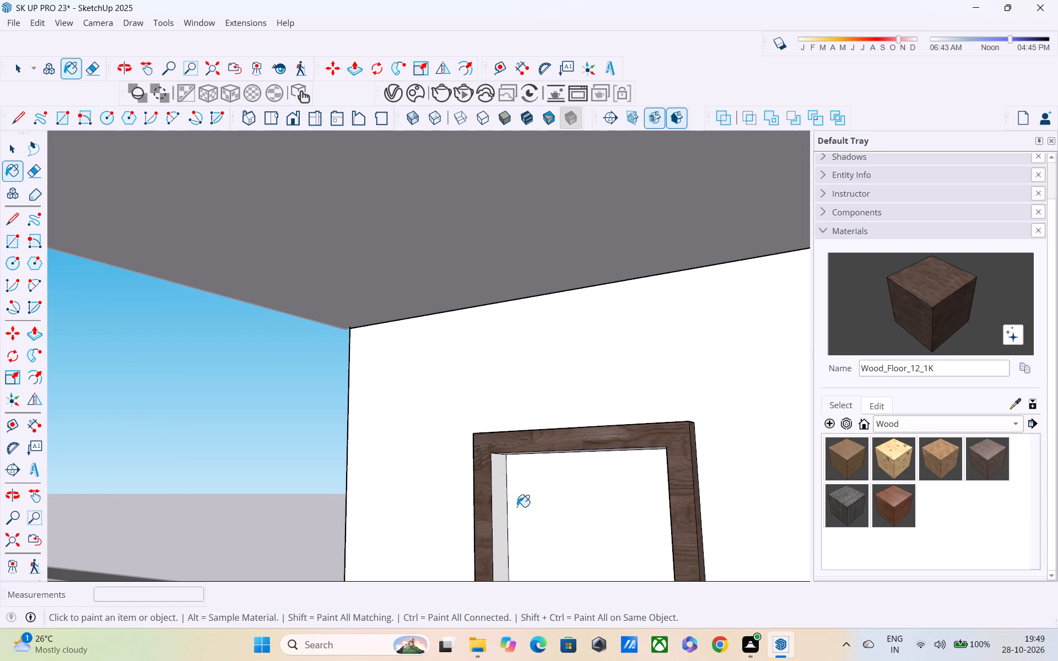
left_click(509, 505)
scroll(545, 506, "down", 1)
middle_click_drag(561, 507, 882, 510)
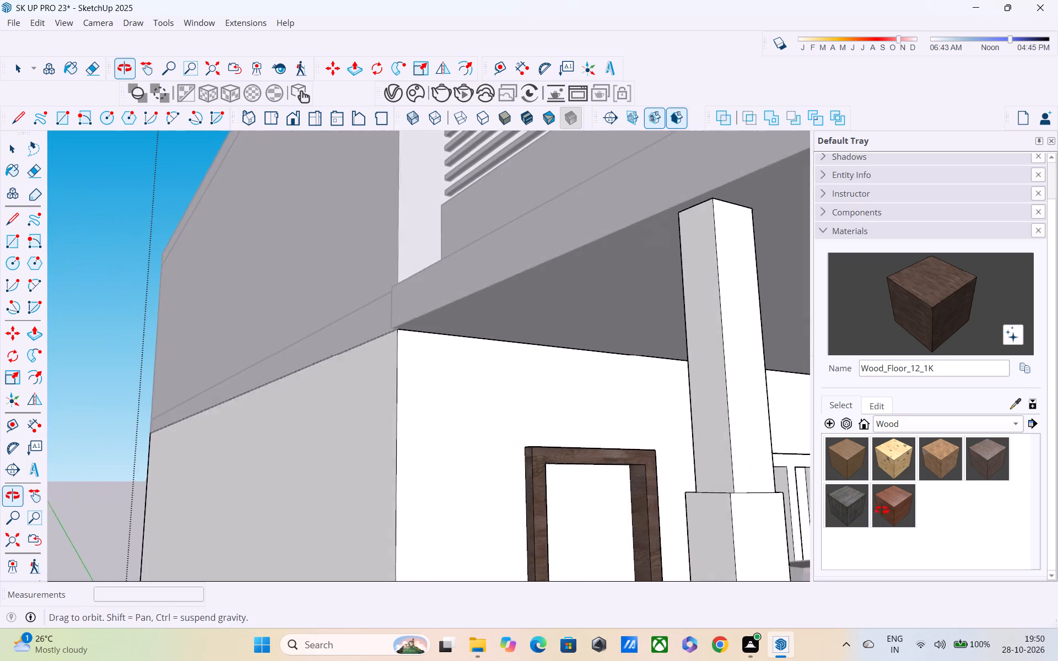
middle_click_drag(882, 510, 904, 402)
left_click(600, 479)
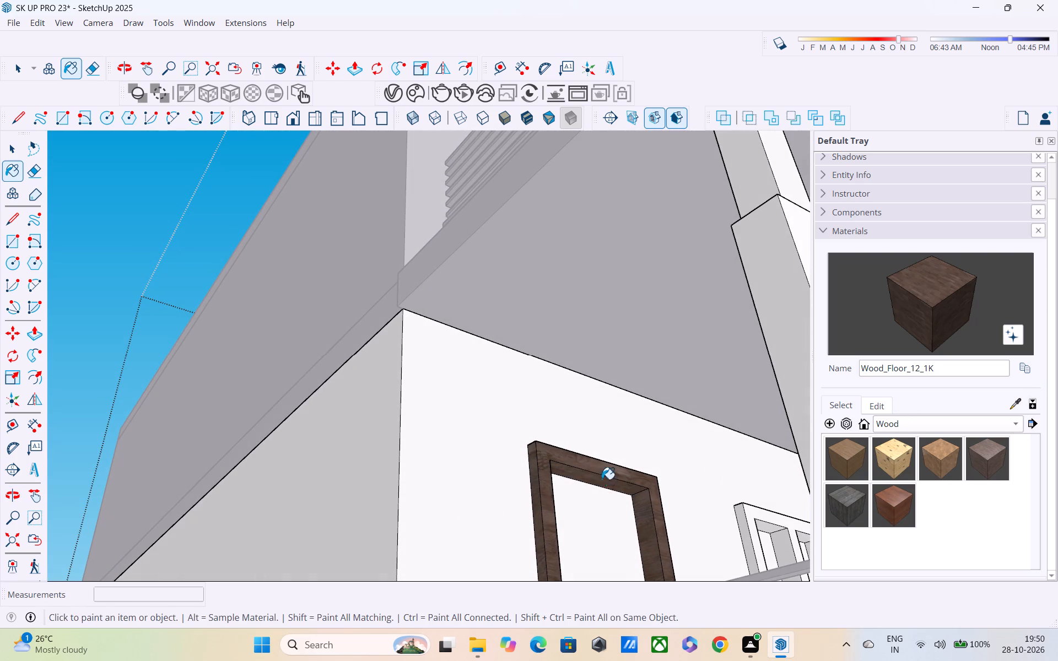
Paint the ground-floor window frame's front face and outer left side with Wood_Veneer_15_1K.
middle_click_drag(604, 492, 657, 389, "shift")
middle_click_drag(660, 452, 656, 590)
scroll(723, 499, "down", 3)
middle_click_drag(699, 508, 337, 543, "shift")
scroll(337, 543, "up", 1)
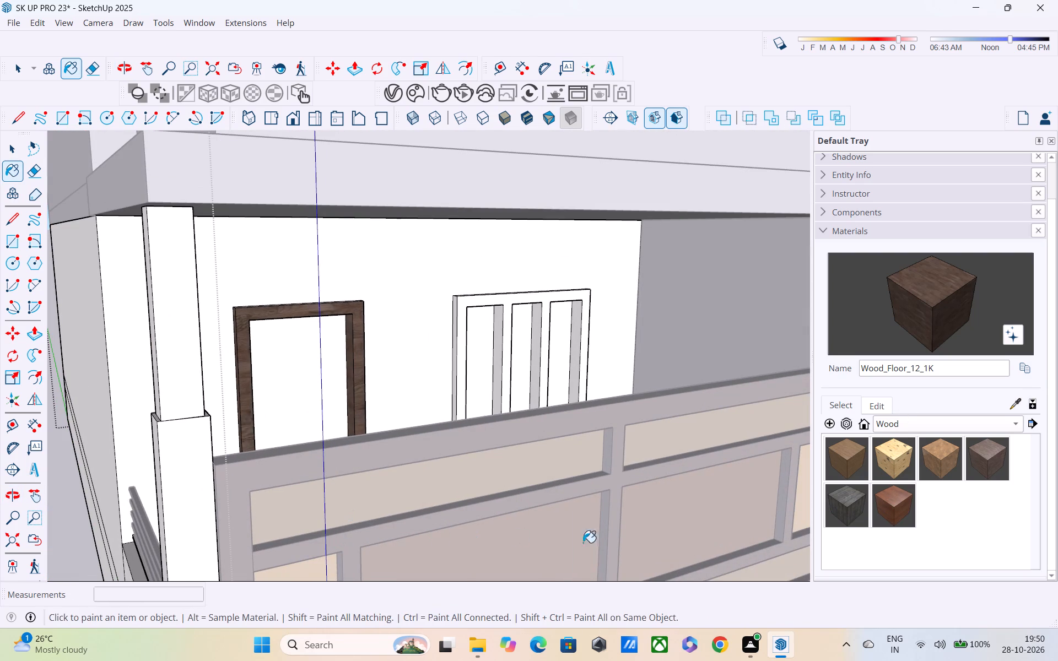
left_click(886, 505)
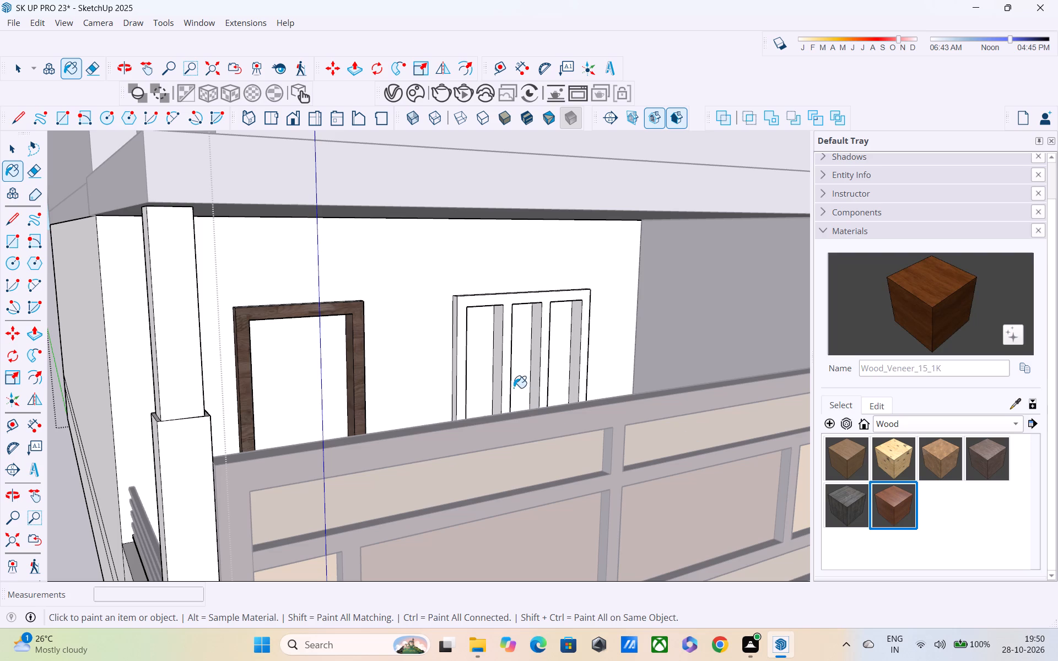
left_click(460, 338)
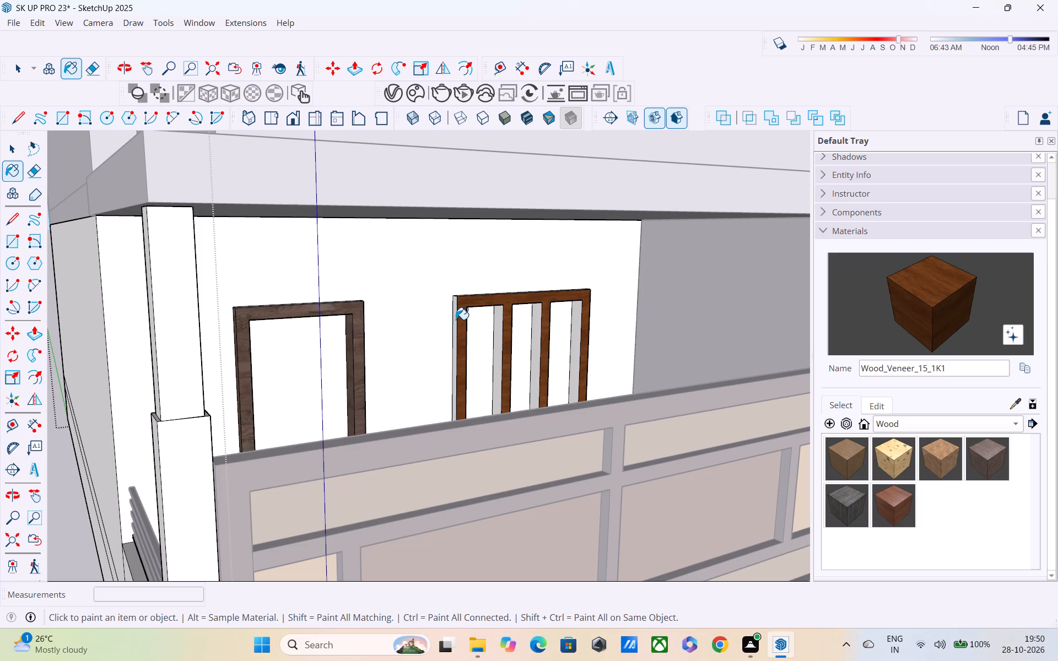
left_click(452, 316)
middle_click_drag(482, 324, 523, 373)
scroll(477, 338, "up", 3)
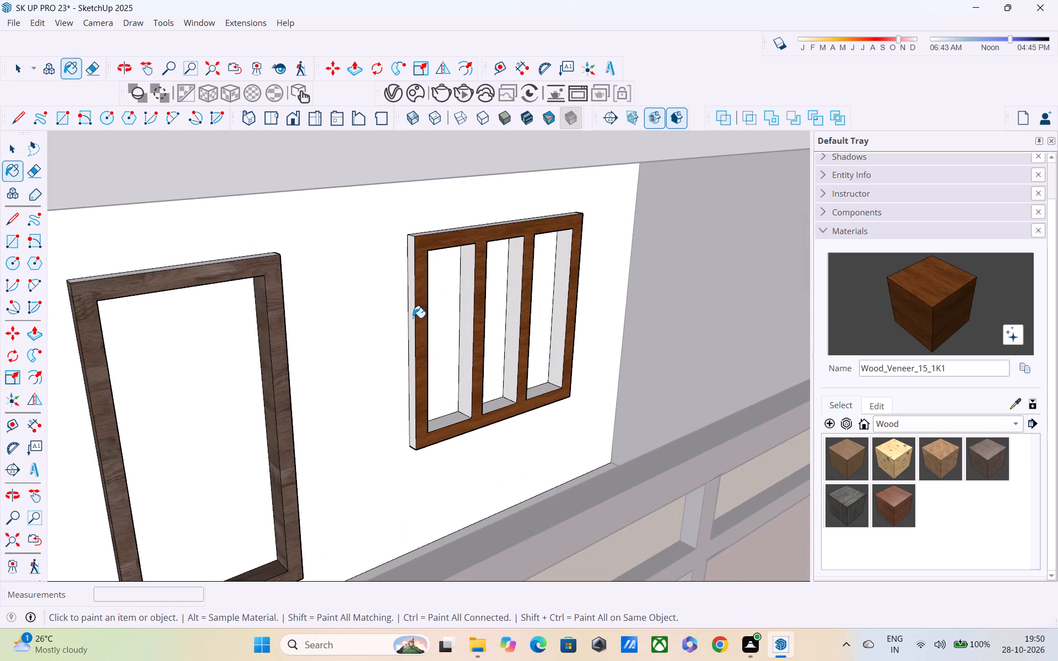
left_click(412, 312)
Paint the inner right sides and sills of the ground-floor window's three openings with Wood_Veneer_15_1K.
left_click(462, 346)
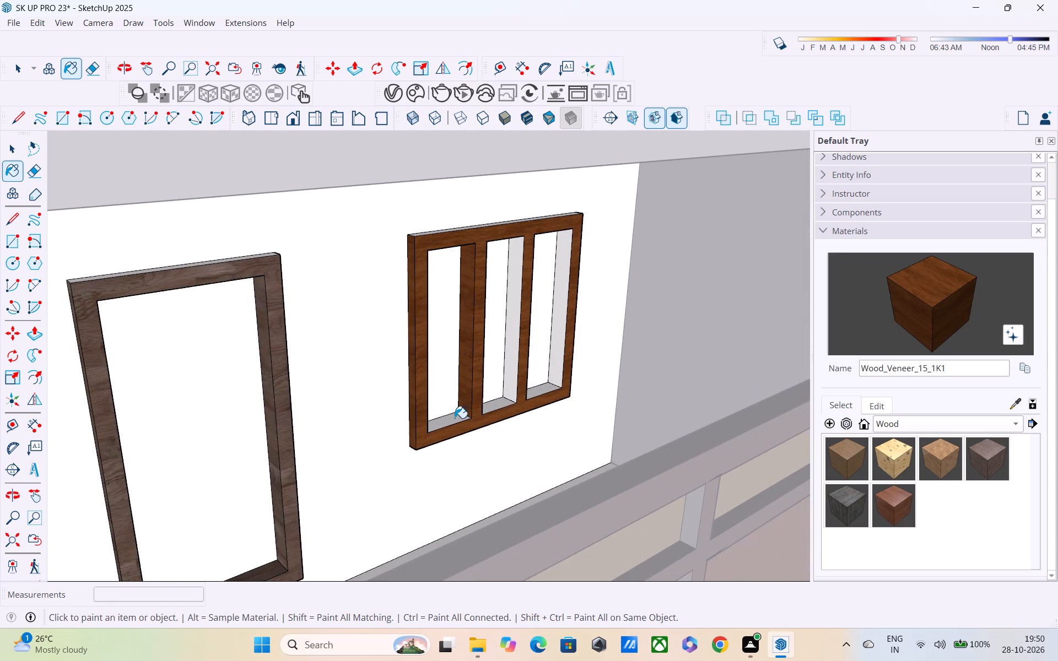
left_click(455, 418)
left_click(509, 402)
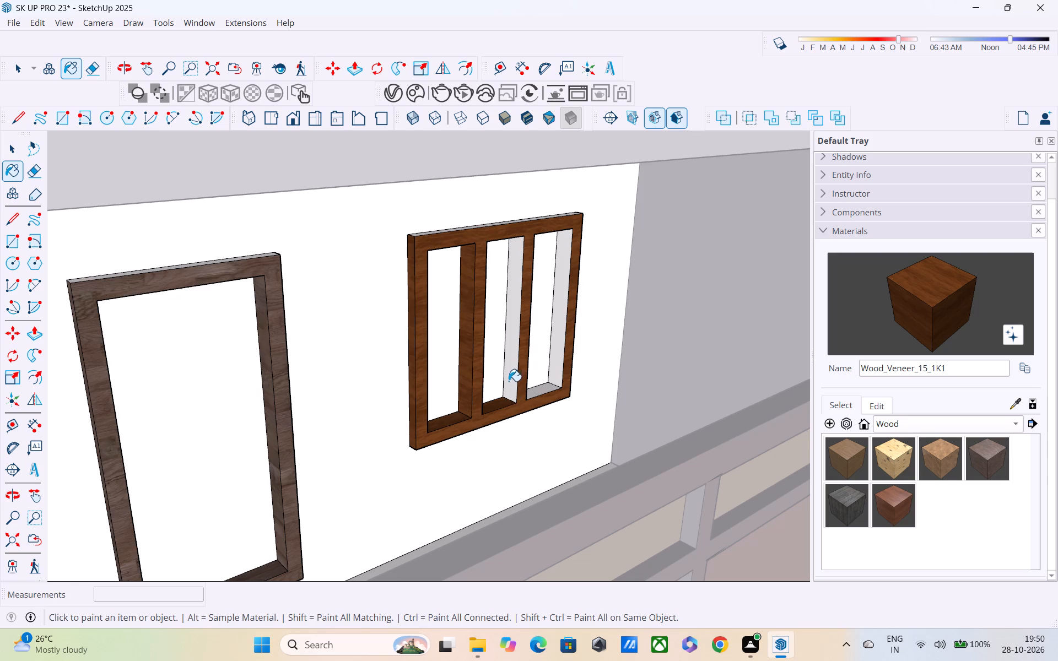
left_click(509, 381)
left_click(556, 345)
left_click(544, 384)
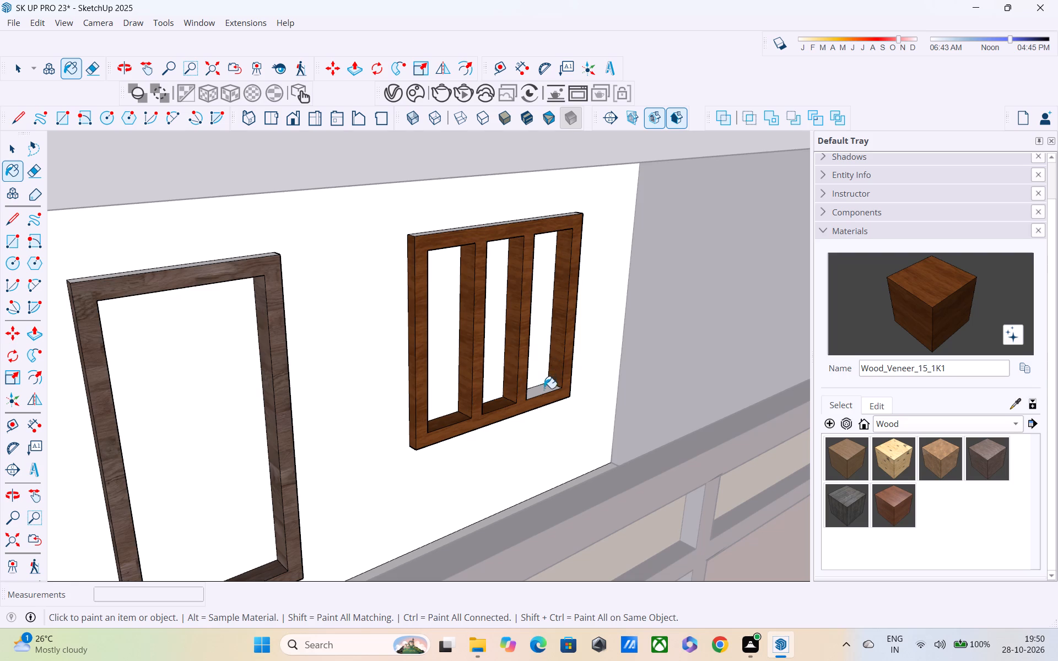
left_click(544, 391)
Paint the inner left sides of the ground-floor window's first two openings with Wood_Veneer_15_1K.
middle_click_drag(544, 391, 309, 336)
scroll(592, 346, "up", 1)
middle_click_drag(570, 347, 393, 346)
middle_click_drag(557, 371, 962, 386)
middle_click_drag(455, 375, 582, 397, "shift")
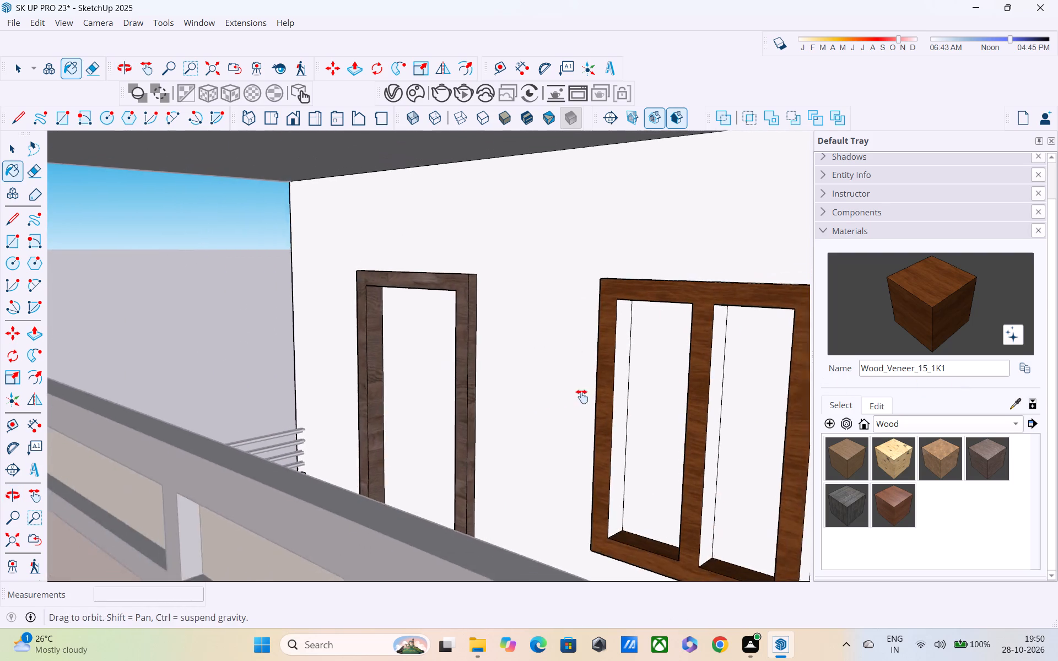
middle_click_drag(582, 397, 646, 397, "shift")
middle_click_drag(685, 405, 603, 435)
scroll(653, 441, "up", 3)
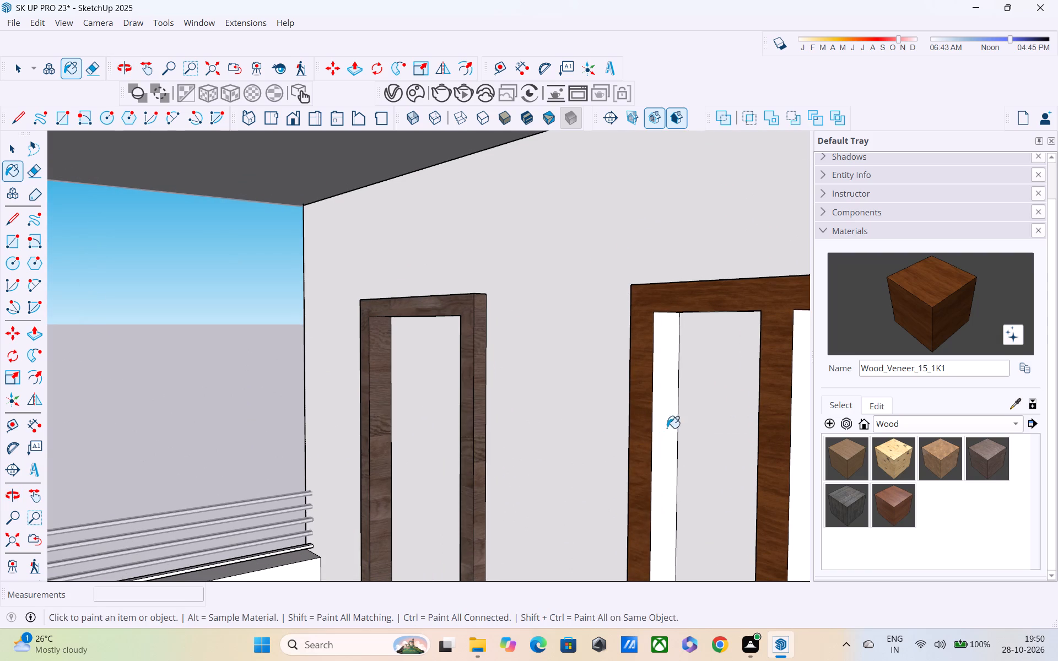
left_click(667, 428)
middle_click_drag(703, 416, 617, 285)
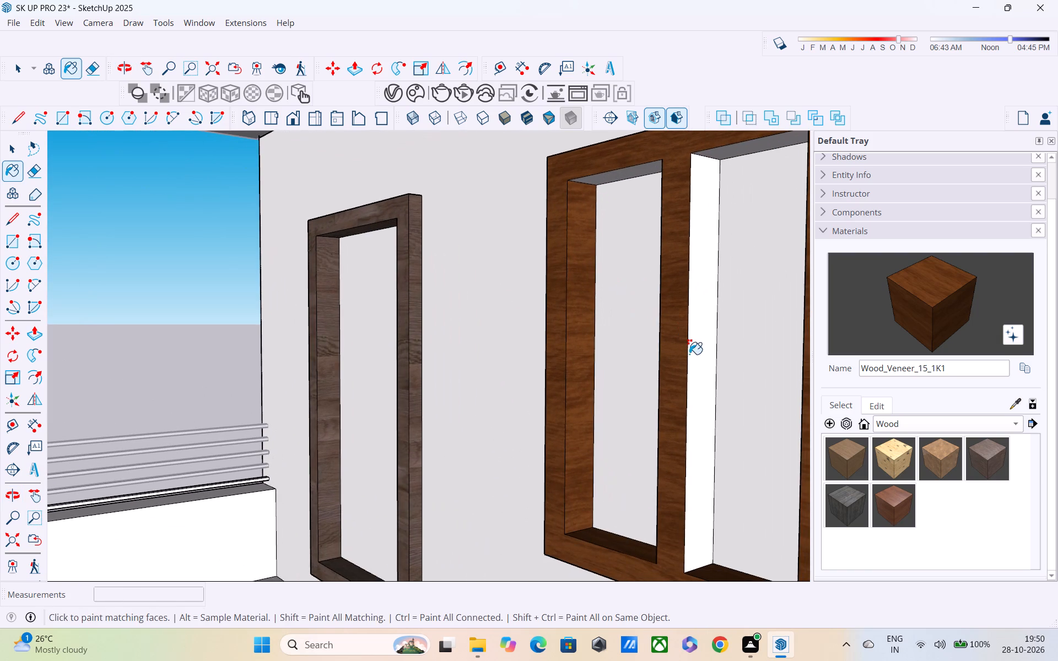
left_click(693, 357)
key("ctrl+z")
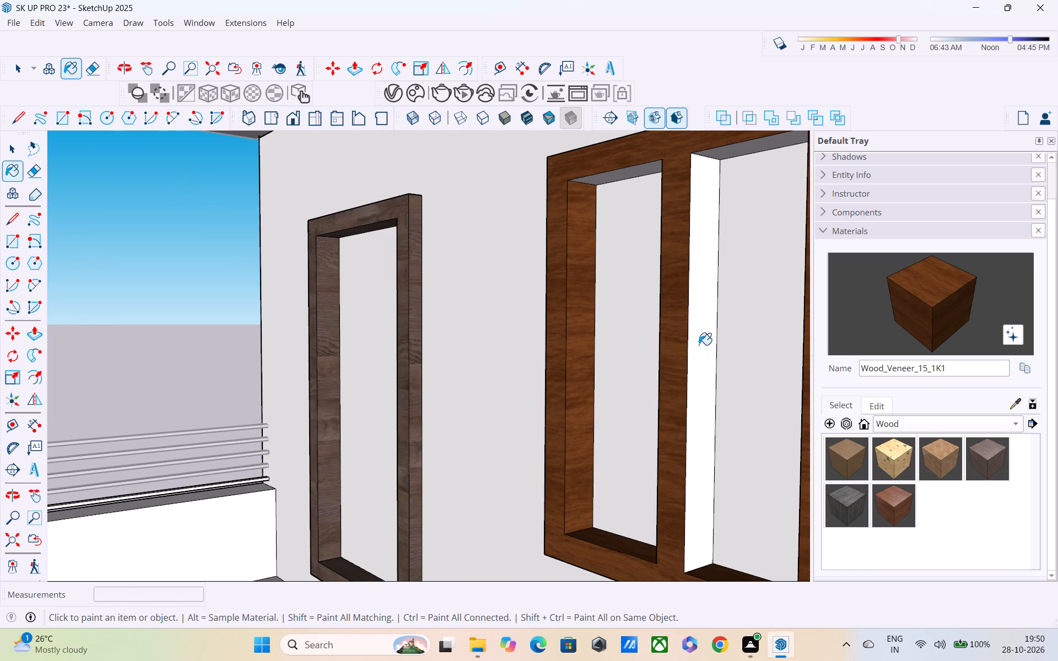
left_click(699, 344)
Paint the head undersides of the window's three openings and the third opening's inner left side with Wood_Veneer_15_1K.
left_click(625, 178)
middle_click_drag(656, 237, 505, 270, "shift")
left_click(565, 185)
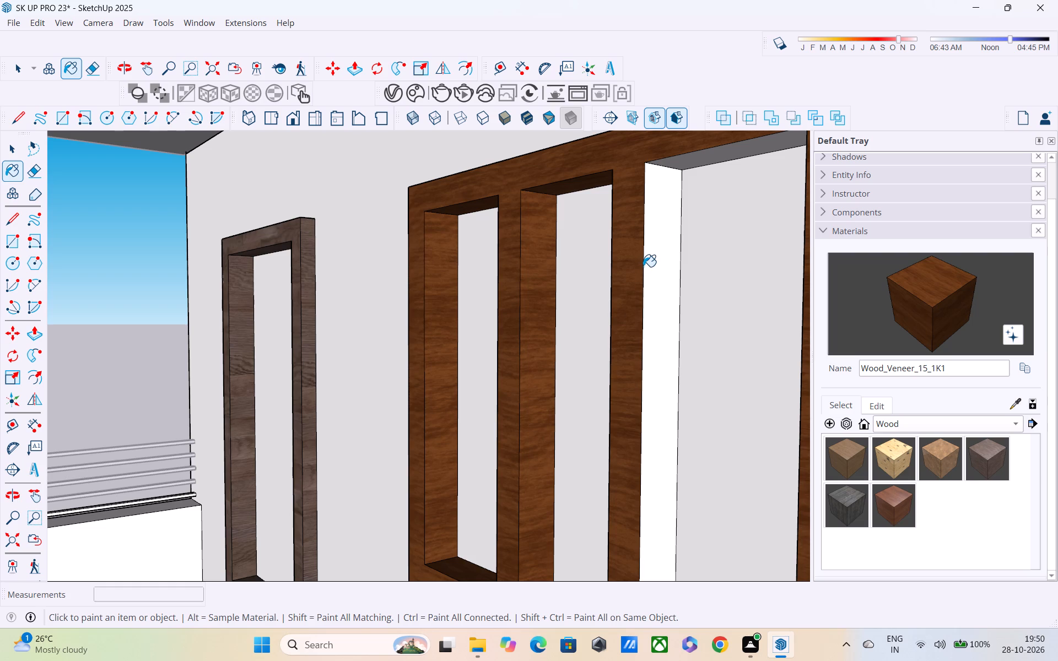
left_click(643, 267)
left_click(647, 241)
left_click(694, 164)
Bring the house back into view and examine the ground-floor door and window frames, and the upper-floor facade.
middle_click_drag(694, 202, 455, 219, "shift")
scroll(444, 246, "down", 3)
left_click(17, 545)
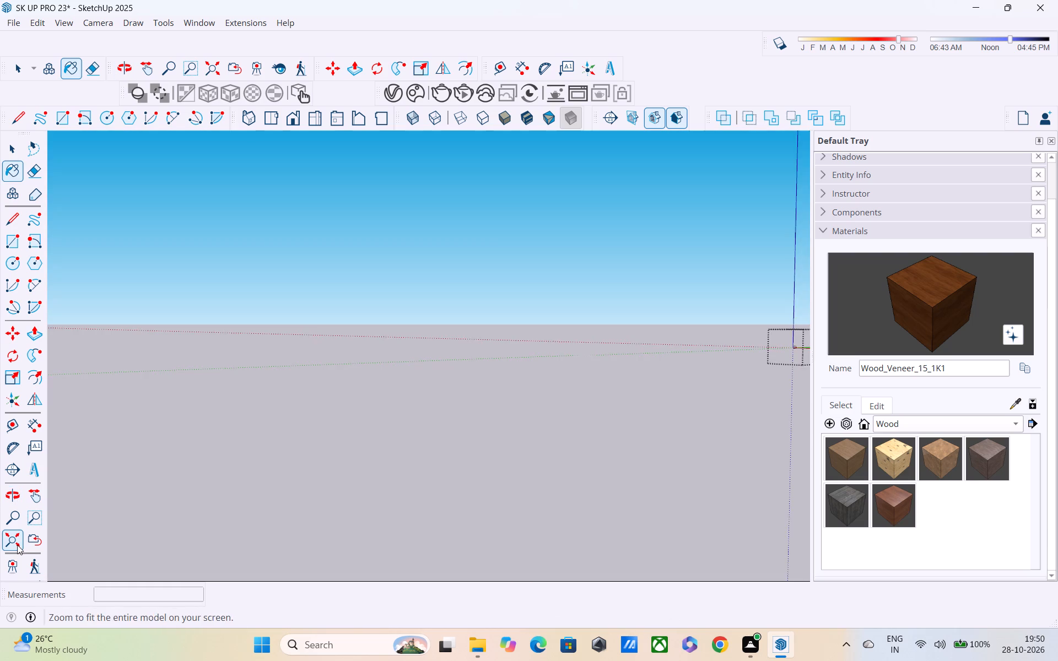
middle_click_drag(58, 543, 540, 479)
scroll(424, 433, "up", 4)
scroll(341, 398, "down", 1)
scroll(344, 395, "up", 6)
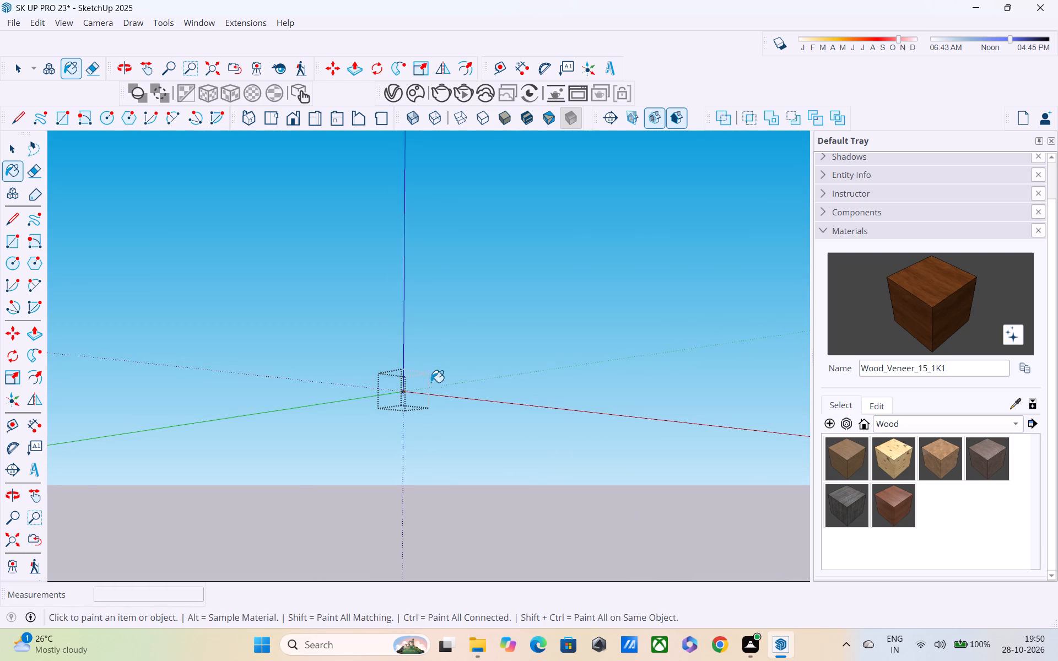
scroll(431, 382, "up", 2)
scroll(373, 405, "up", 8)
scroll(401, 405, "down", 1)
scroll(401, 406, "up", 19)
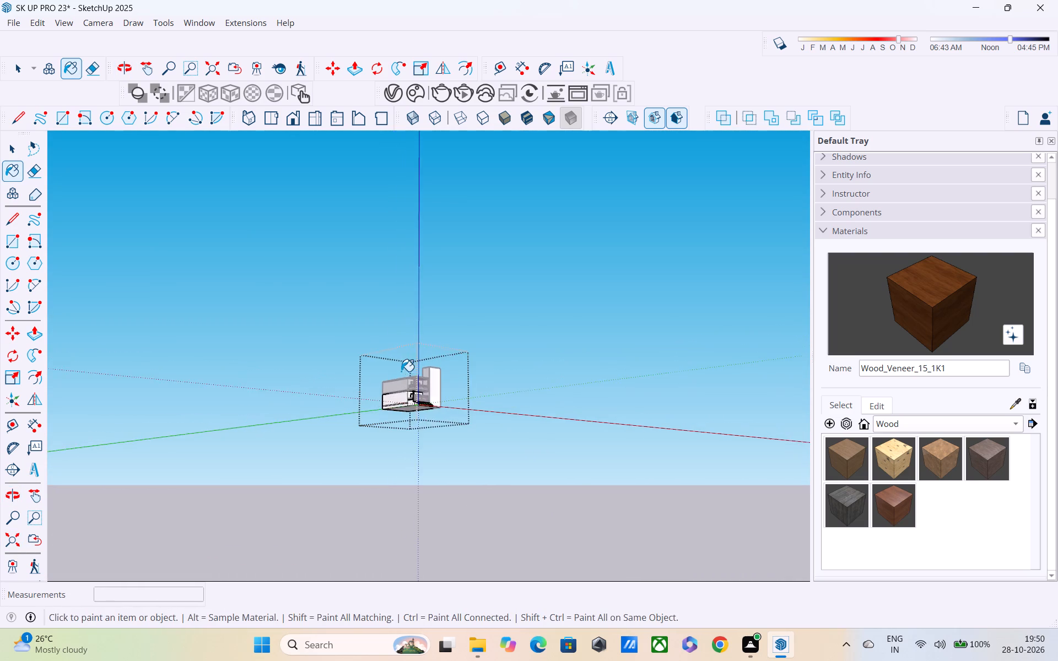
scroll(392, 378, "up", 14)
middle_click_drag(443, 420, 360, 503)
scroll(360, 503, "up", 4)
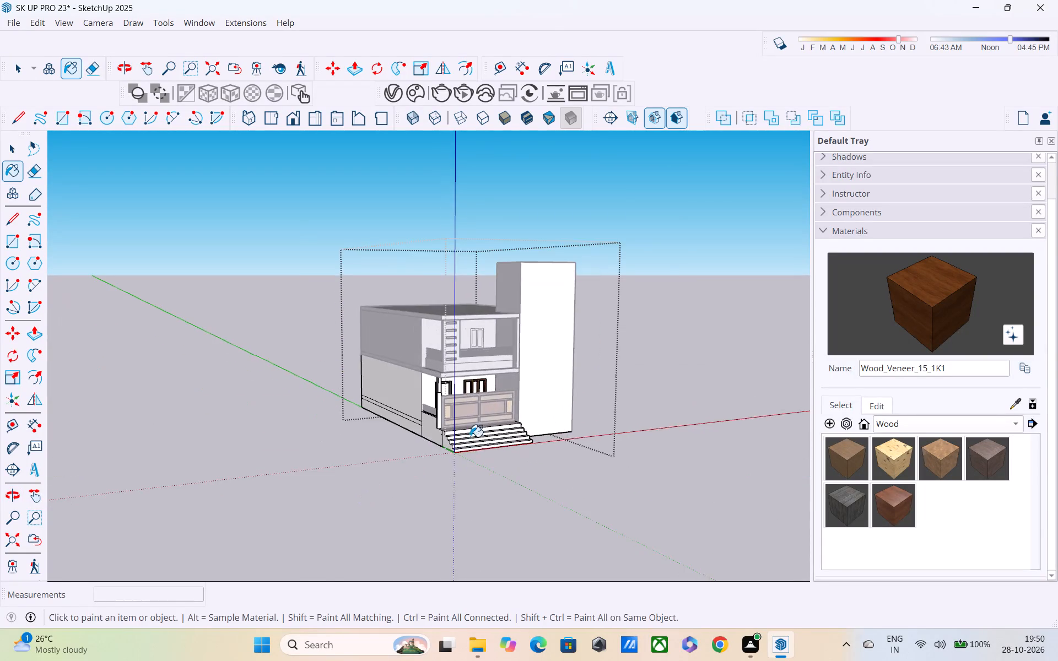
scroll(470, 437, "up", 2)
scroll(476, 383, "up", 15)
scroll(450, 344, "up", 1)
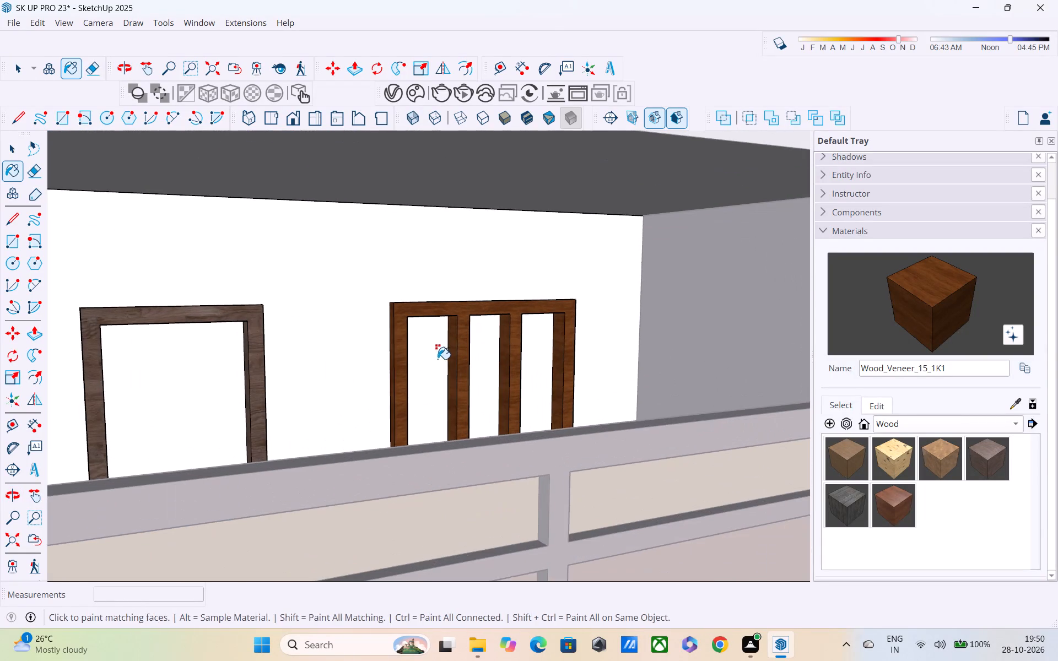
middle_click_drag(438, 361, 481, 419, "shift")
scroll(474, 421, "up", 4)
scroll(362, 398, "down", 1)
scroll(361, 398, "up", 1)
middle_click_drag(355, 392, 627, 363)
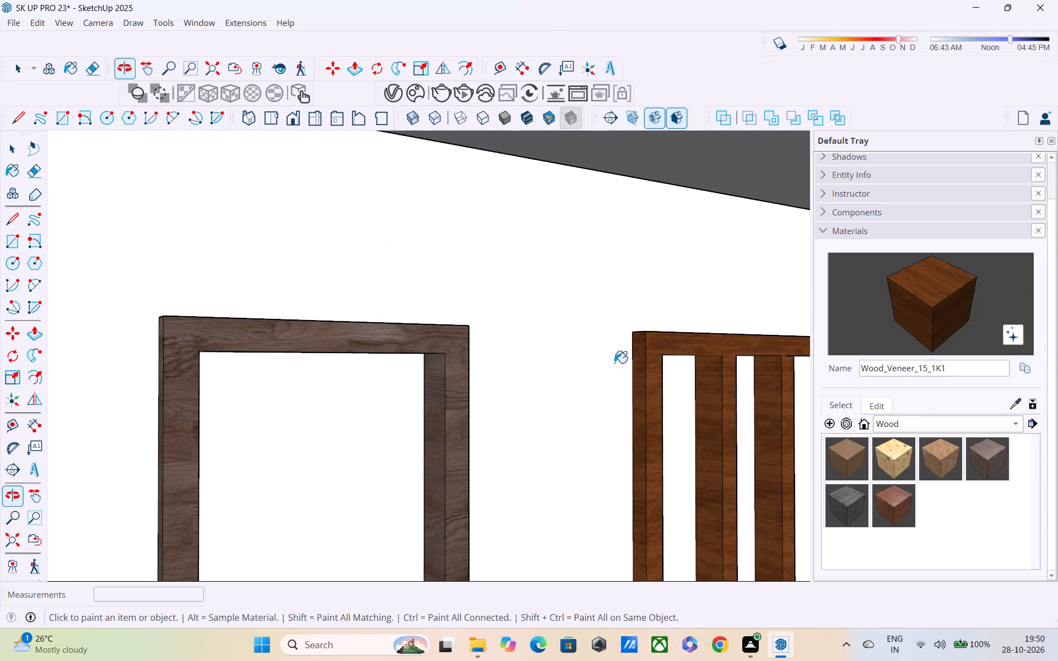
scroll(547, 364, "down", 10)
scroll(507, 378, "down", 1, "shift")
middle_click_drag(511, 433, 496, 549, "shift")
scroll(496, 549, "up", 1, "shift")
middle_click_drag(519, 373, 471, 539)
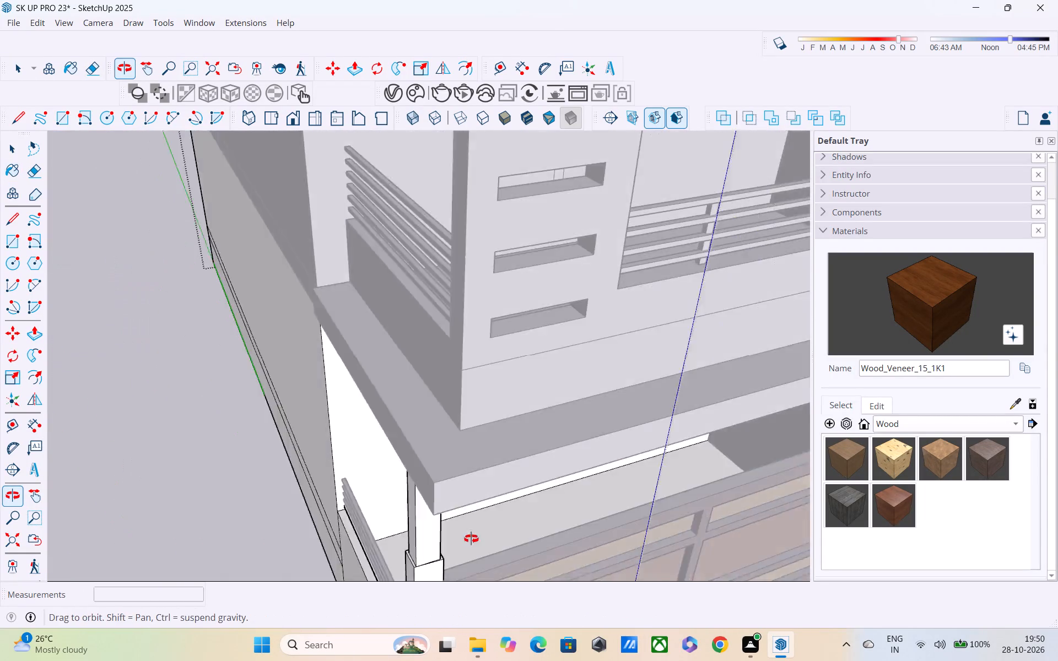
middle_click_drag(471, 539, 353, 460)
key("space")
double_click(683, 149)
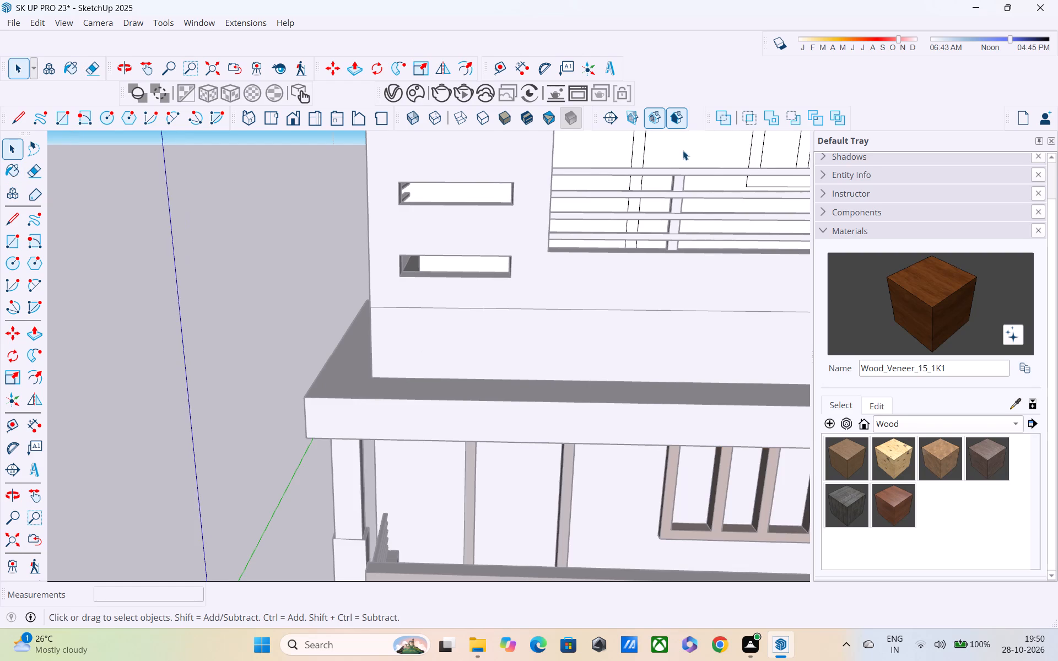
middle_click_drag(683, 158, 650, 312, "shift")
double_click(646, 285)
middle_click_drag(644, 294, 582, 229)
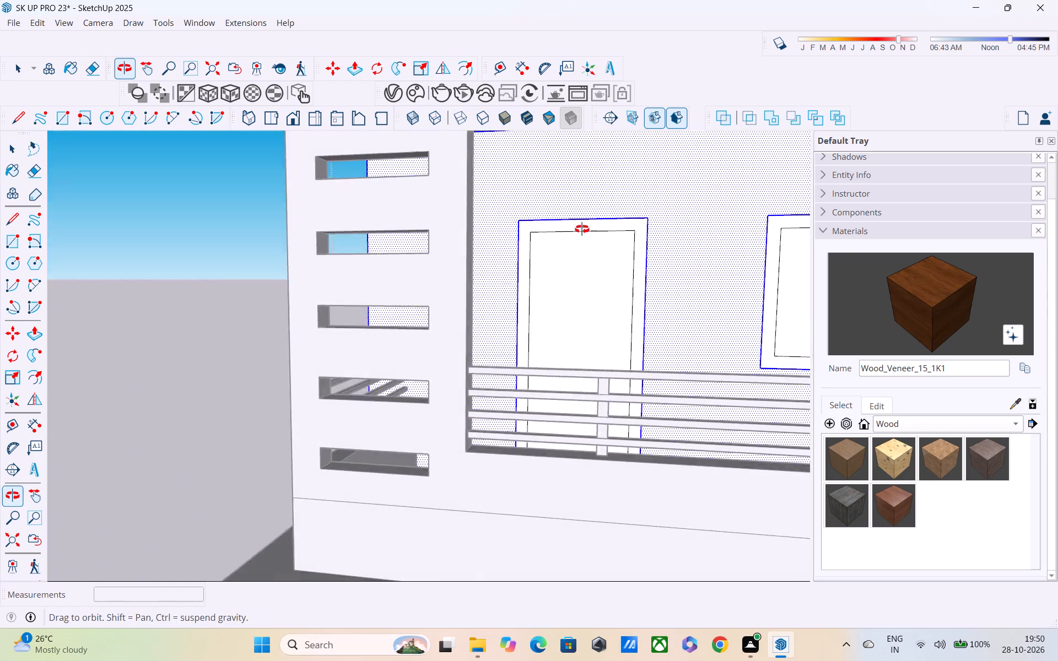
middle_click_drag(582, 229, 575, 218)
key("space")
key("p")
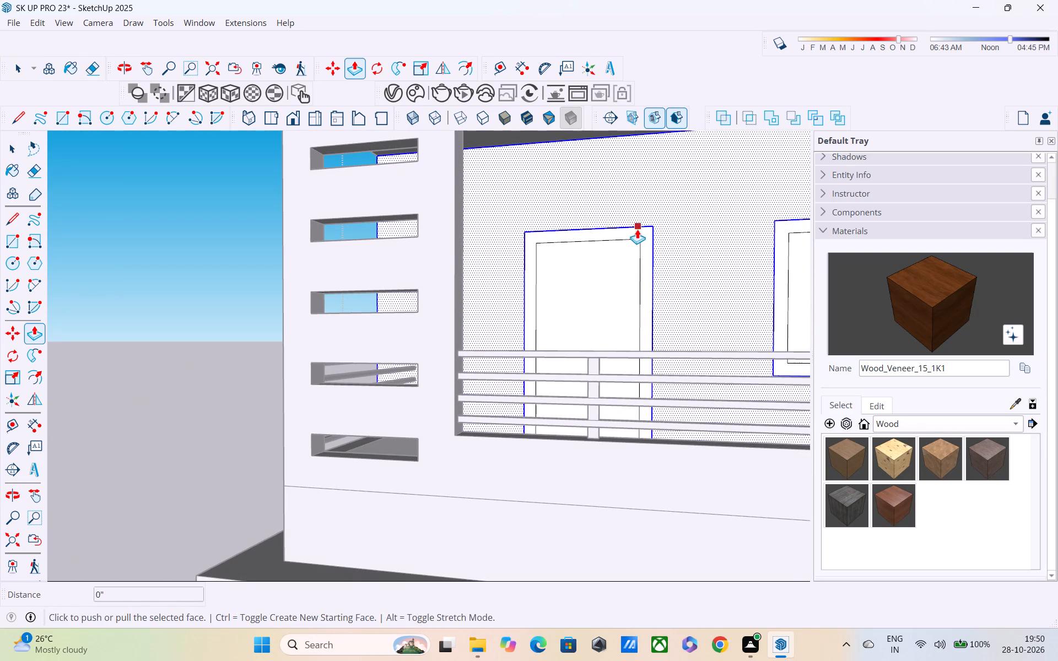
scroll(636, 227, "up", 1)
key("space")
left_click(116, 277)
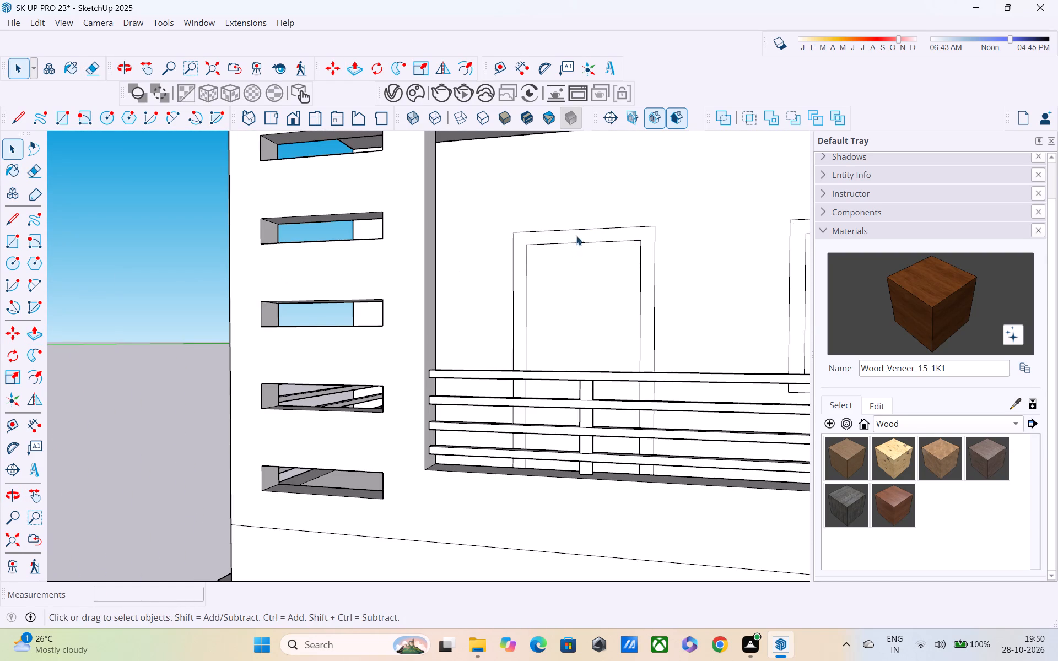
Open the upper-floor wall group and pull the door frame face out 3" with Push/Pull.
left_click(576, 235)
key("p")
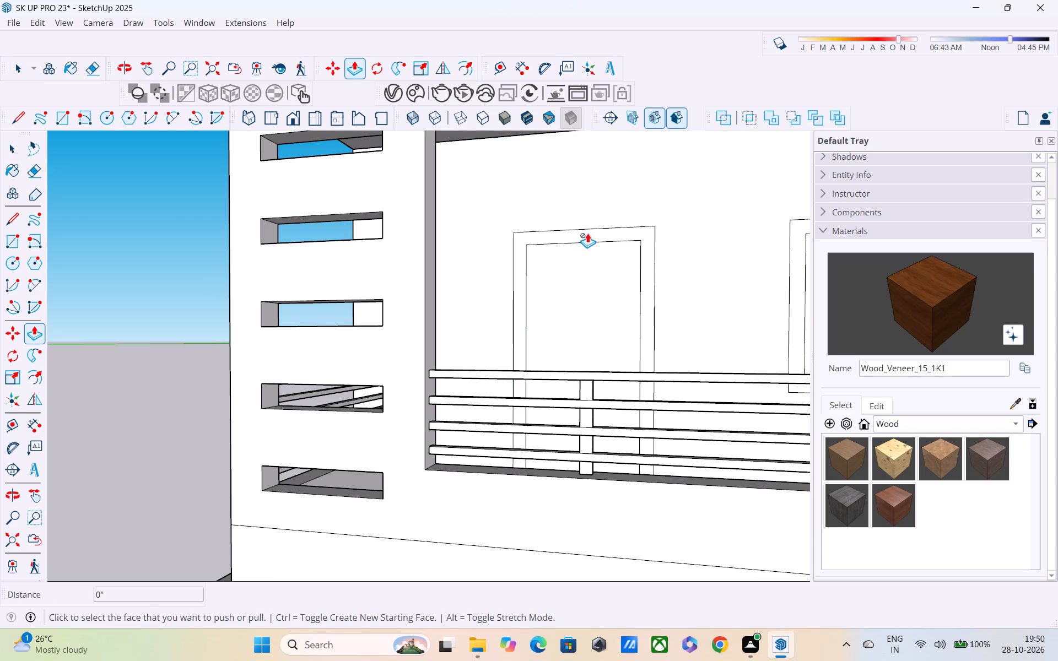
key("space")
double_click(588, 232)
key("p")
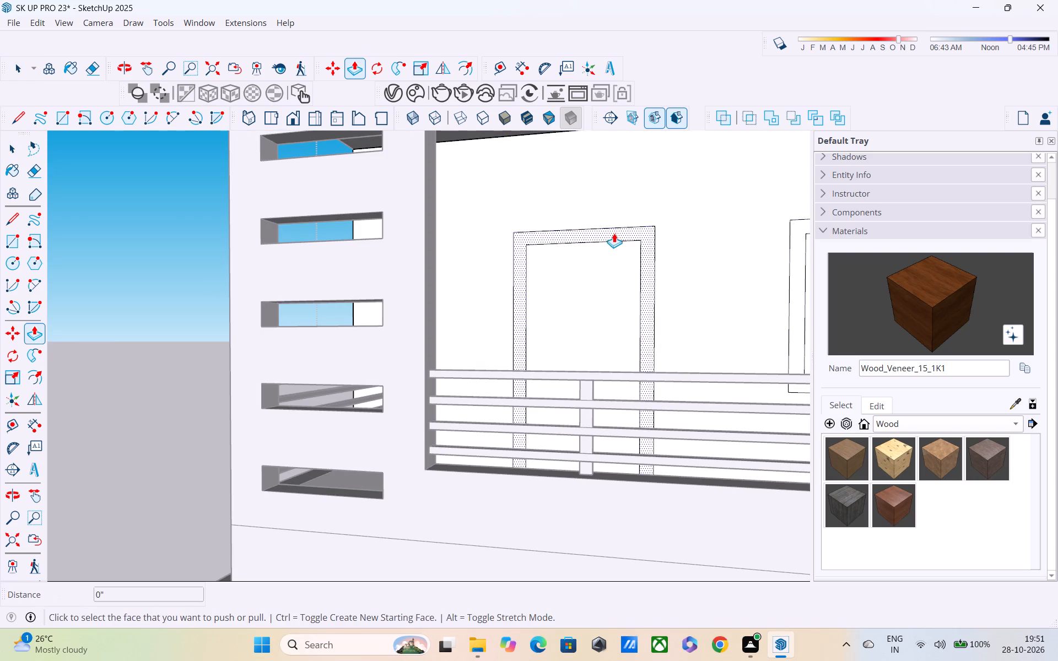
left_click(615, 232)
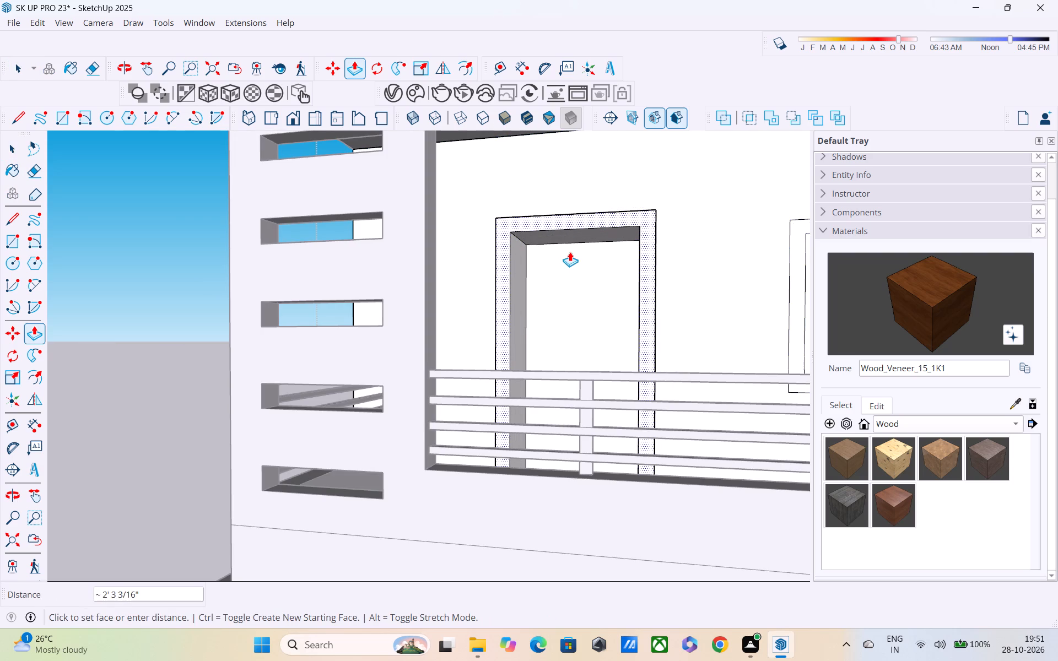
type("3\"")
key("Return")
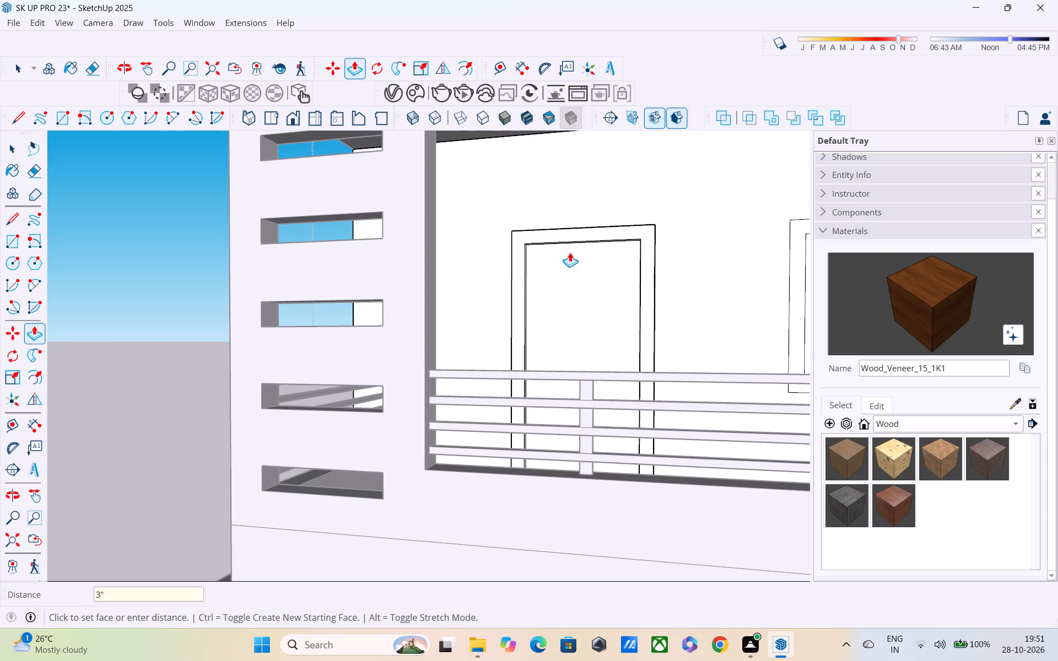
Pull the upper-floor window frame face out 3" with Push/Pull.
middle_click_drag(540, 251, 325, 248, "shift")
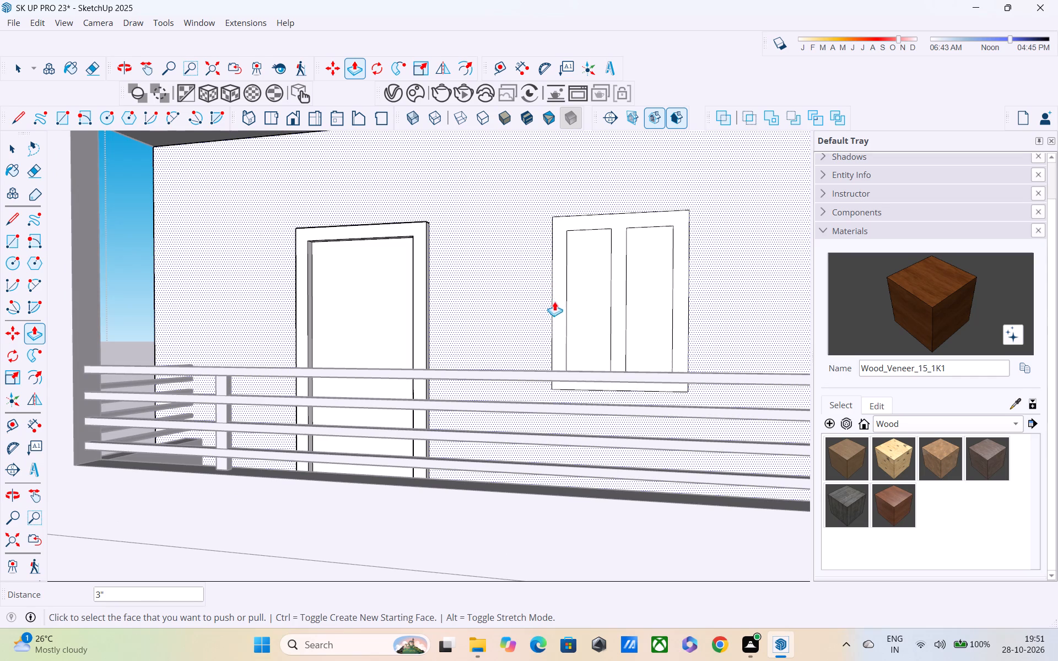
left_click(556, 304)
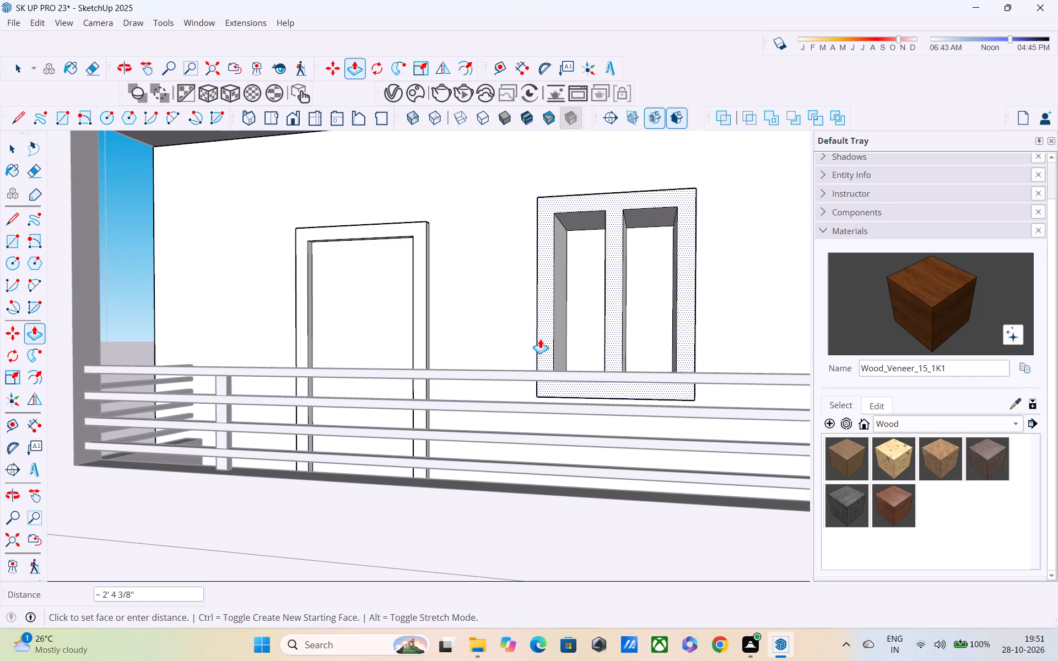
type("3\"")
key("Return")
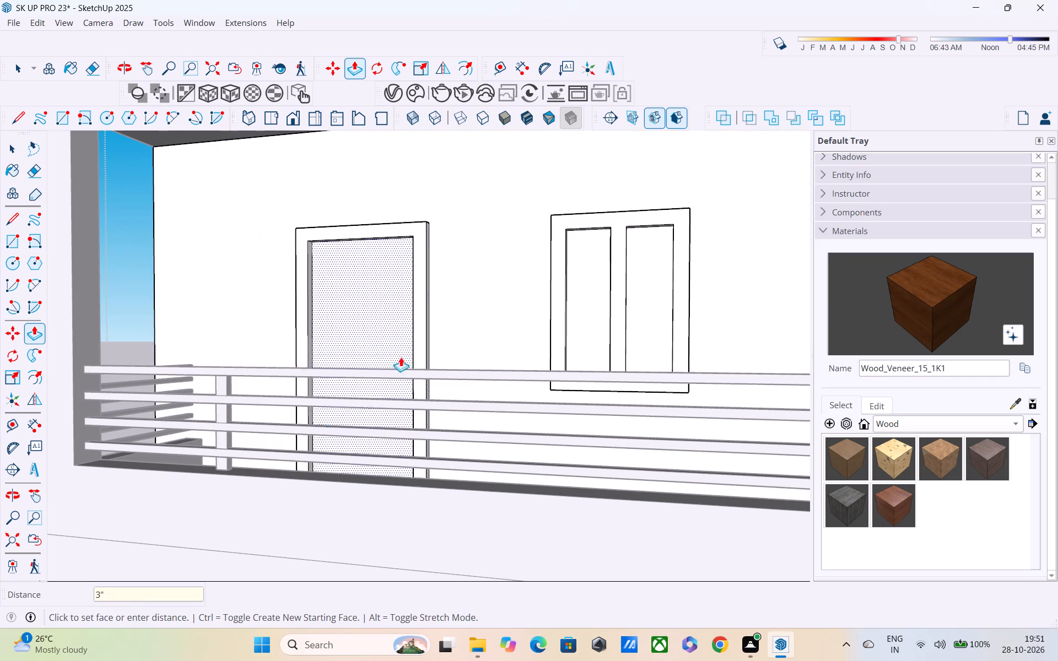
Paint the upper-floor door frame's front face and outer right side with Wood_Floor_12_1K.
scroll(467, 328, "down", 2)
middle_click_drag(464, 332, 317, 372)
middle_click_drag(462, 335, 480, 322)
scroll(473, 327, "up", 6)
middle_click_drag(465, 346, 471, 428)
scroll(471, 428, "up", 3)
left_click_drag(840, 514, 829, 512)
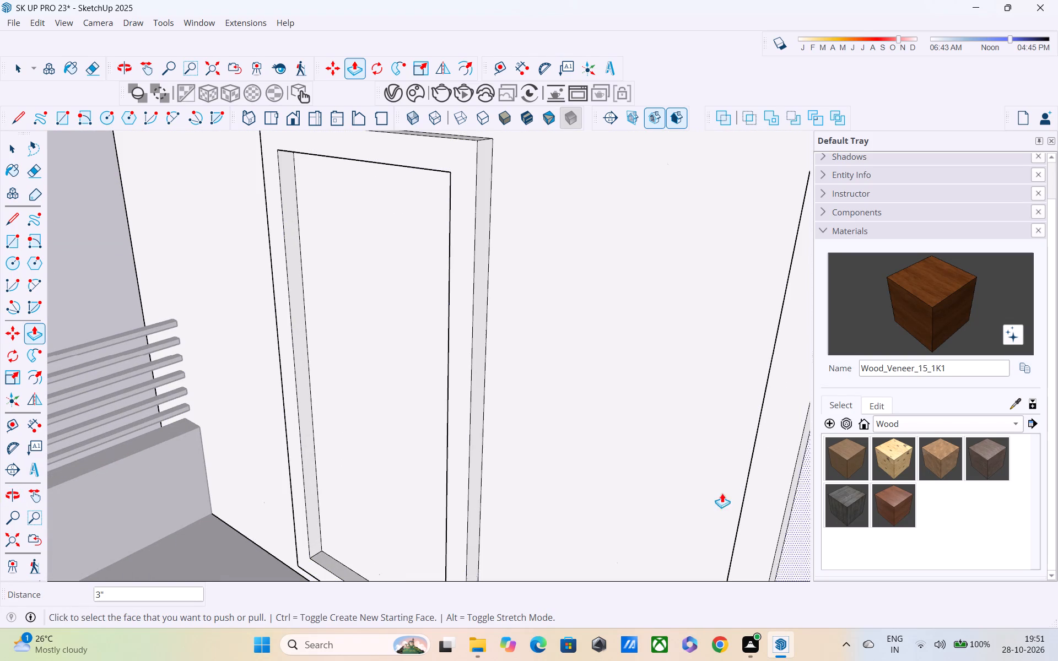
left_click(984, 460)
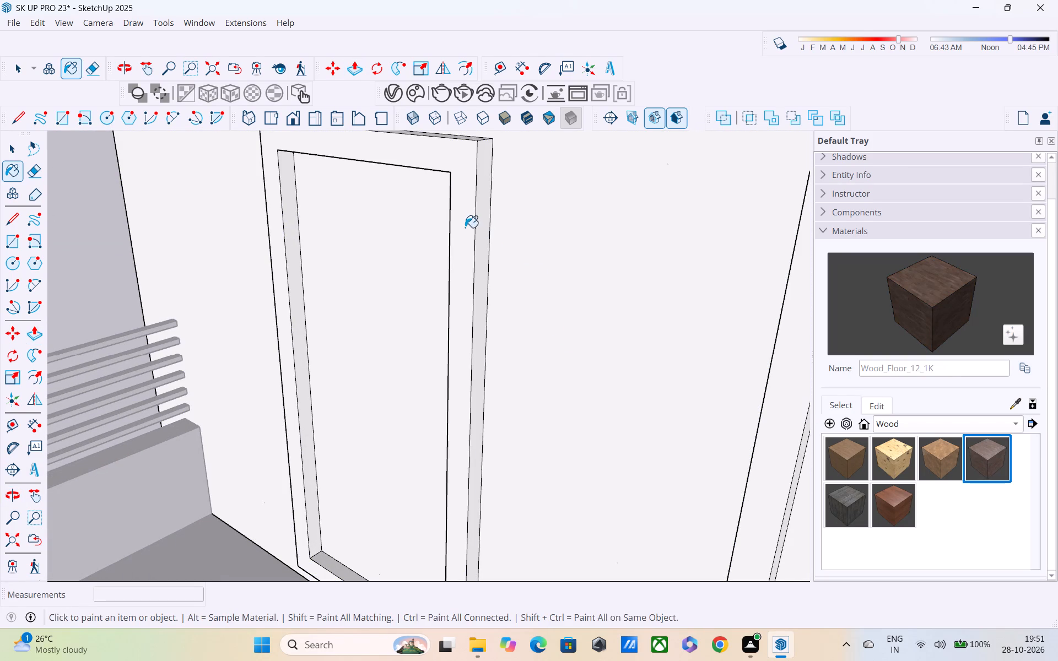
left_click(462, 224)
left_click(483, 243)
Paint the upper-floor door frame's inner left side and outer left side with Wood_Floor_12_1K.
middle_click_drag(388, 259, 539, 241)
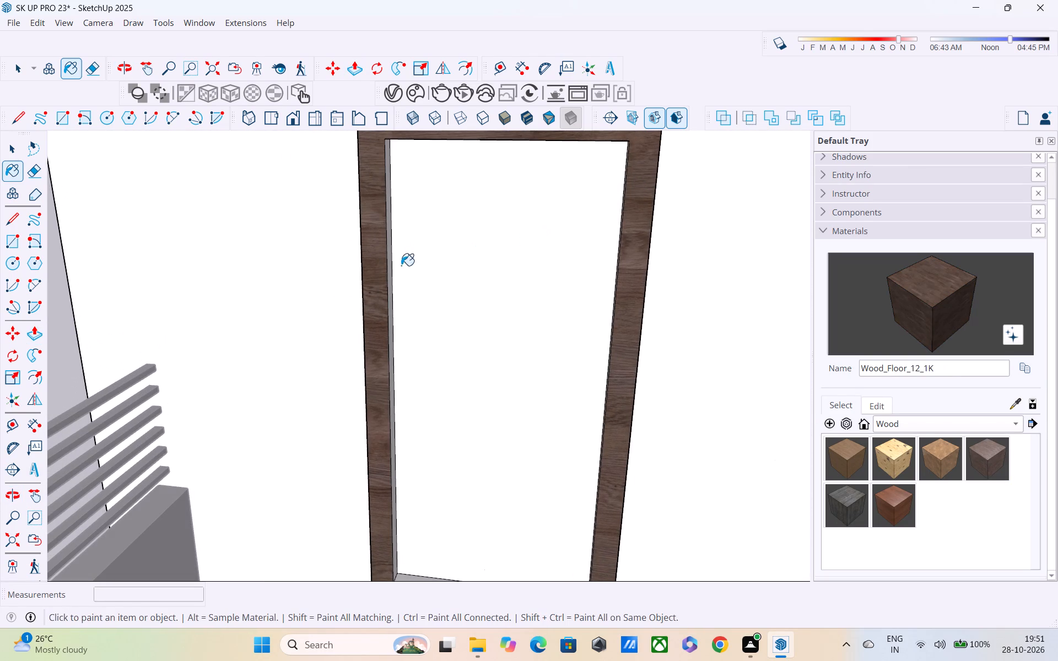
left_click(393, 274)
middle_click_drag(379, 294, 646, 279)
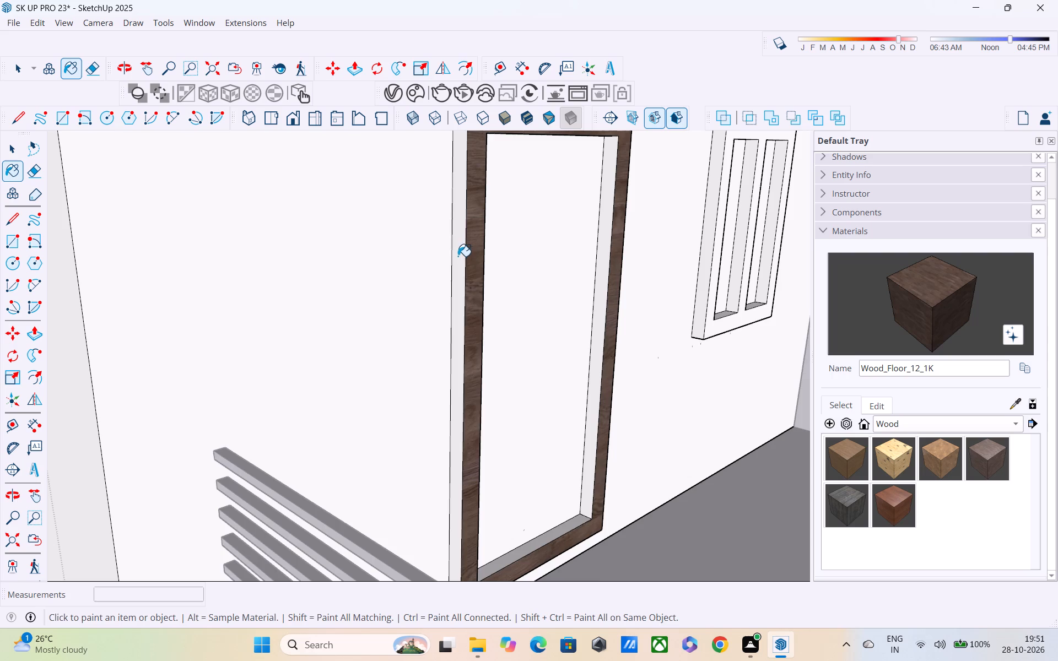
left_click(458, 256)
middle_click_drag(474, 290, 247, 244)
scroll(314, 286, "down", 5)
scroll(485, 313, "down", 2)
middle_click_drag(495, 319, 445, 304)
scroll(443, 303, "down", 5)
middle_click_drag(533, 316, 503, 342)
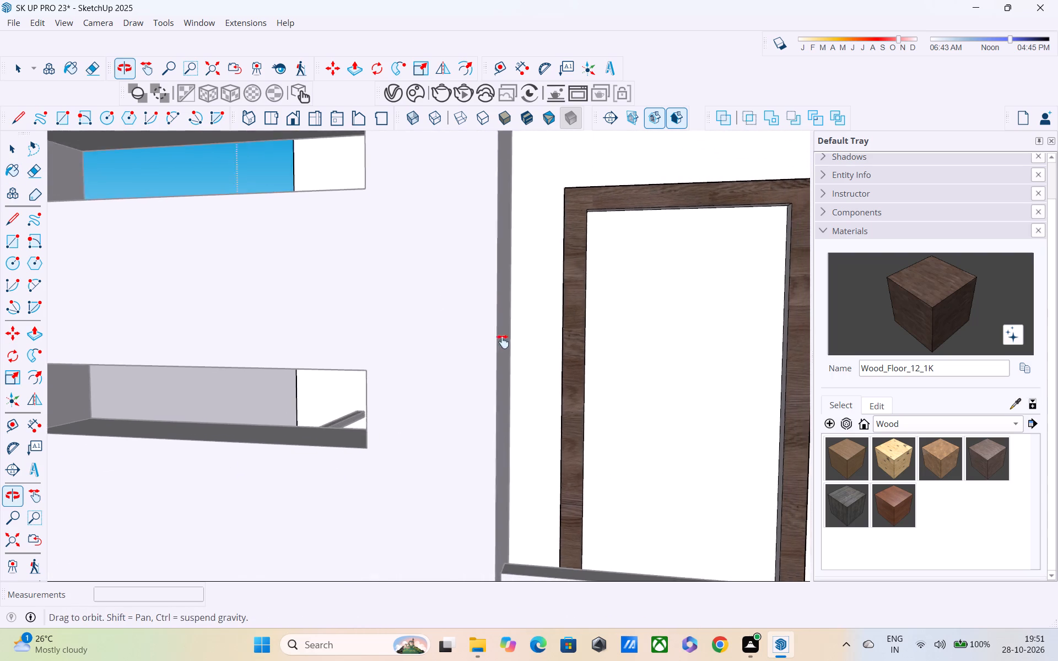
Paint the upper-floor door frame's remaining inner faces, including the inner bottom face, with Wood_Floor_12_1K.
middle_click_drag(503, 342, 450, 330)
scroll(650, 330, "up", 1)
middle_click_drag(622, 330, 492, 328)
left_click(521, 323)
middle_click_drag(537, 333, 466, 235)
scroll(482, 267, "down", 2)
middle_click_drag(491, 304, 448, 457)
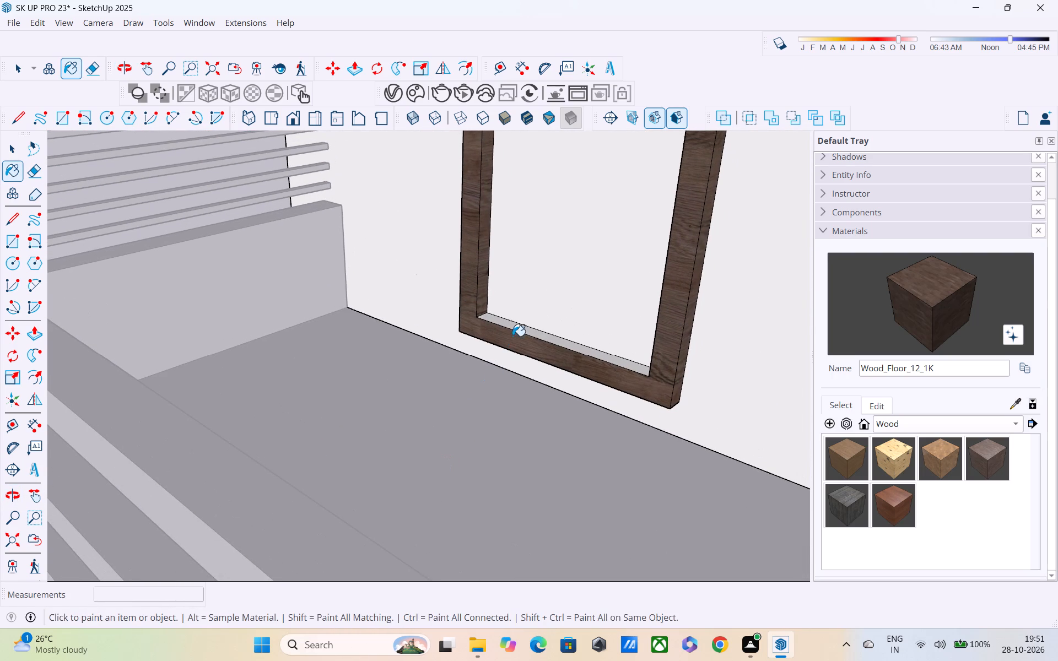
left_click(513, 330)
left_click(515, 329)
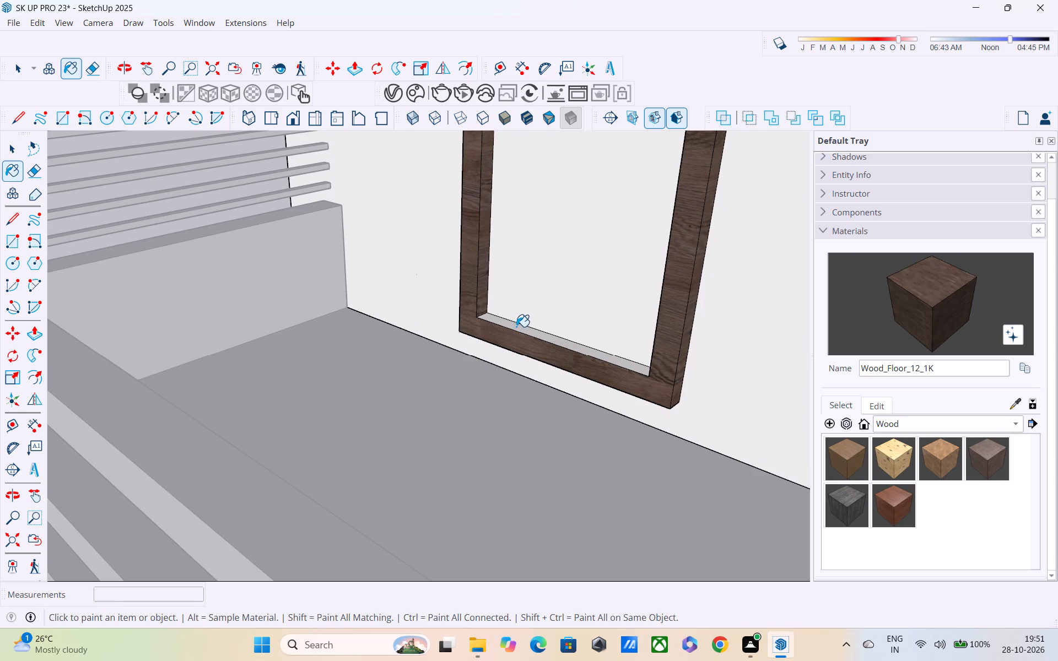
left_click(516, 323)
left_click(516, 324)
scroll(511, 332, "up", 5)
scroll(512, 330, "down", 6)
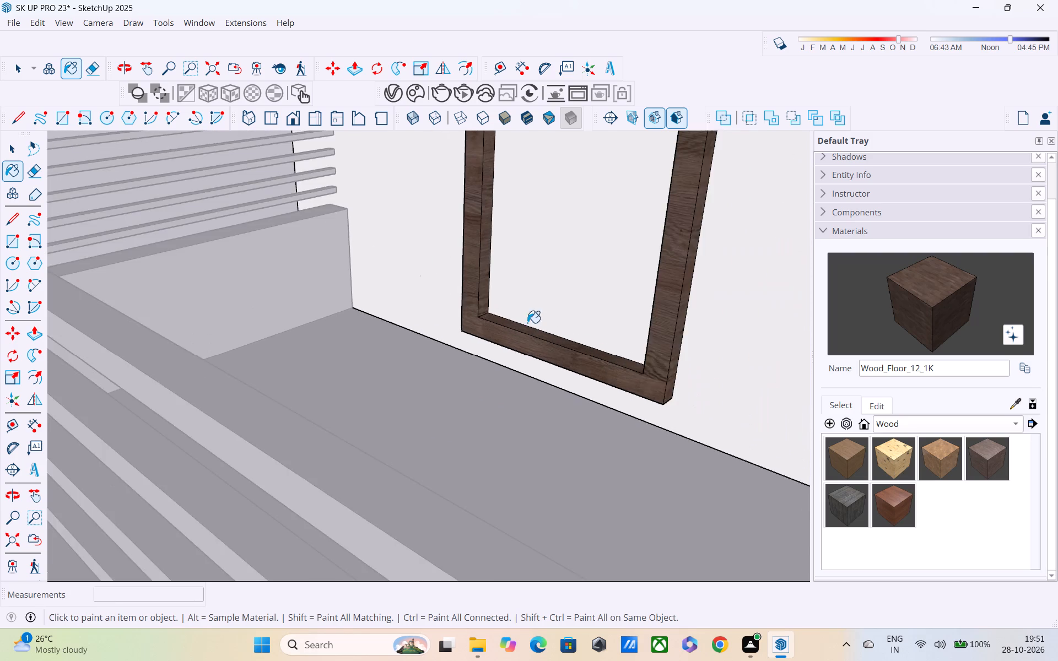
Paint the upper-floor window frame's front face with the wood material Wood_Veneer_15_1K.
scroll(527, 323, "down", 6)
middle_click_drag(536, 323, 296, 396)
scroll(303, 387, "down", 3)
middle_click_drag(305, 386, 667, 355, "shift")
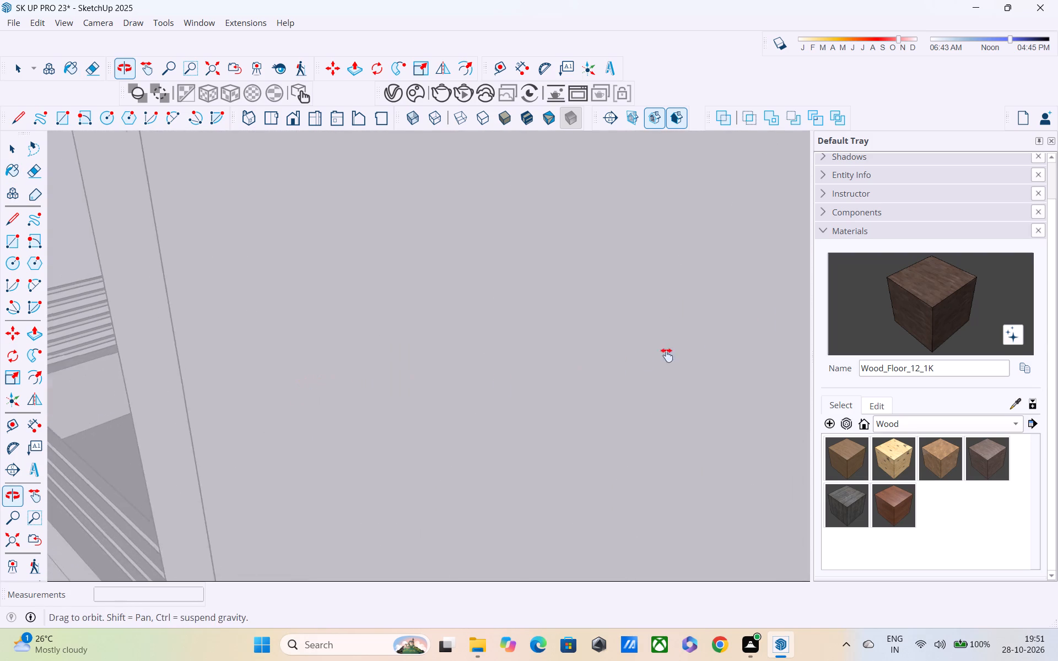
middle_click_drag(667, 355, 856, 295, "shift")
middle_click_drag(208, 344, 798, 268)
middle_click_drag(367, 299, 558, 258)
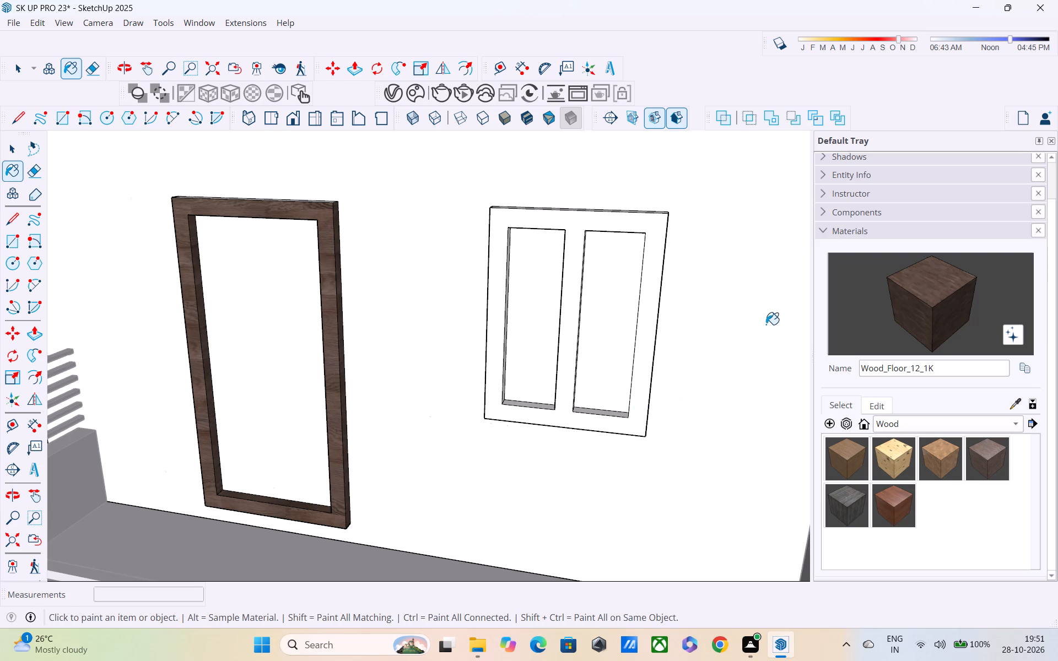
left_click(889, 500)
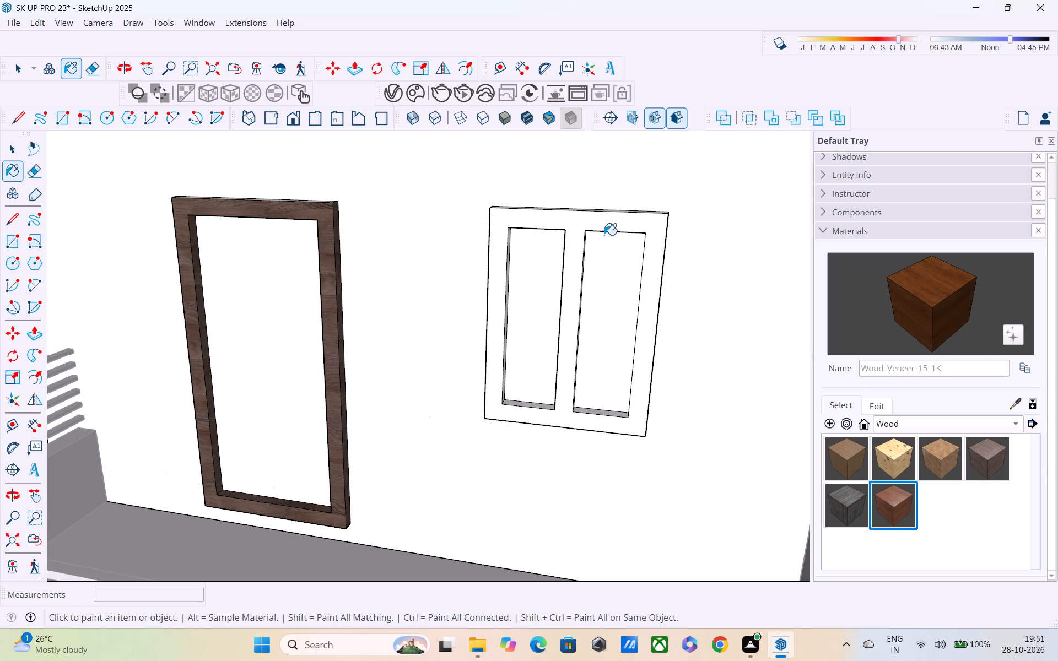
left_click(597, 224)
Paint the window frame's inner left side and the bottom inner faces of both openings with the same wood veneer.
middle_click_drag(562, 273, 558, 234)
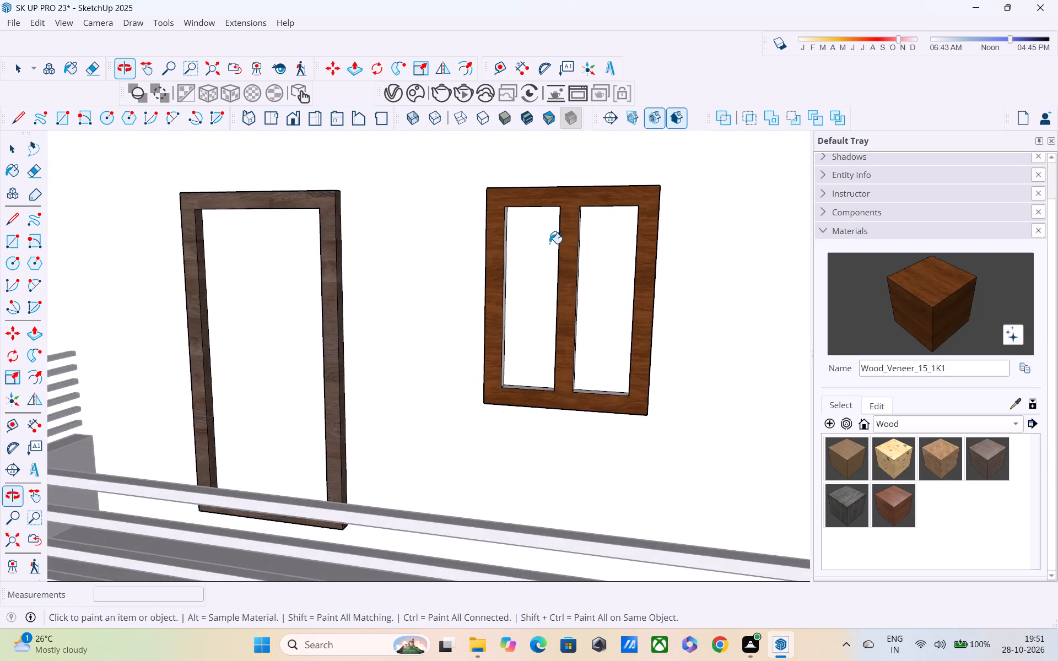
scroll(519, 316, "up", 6)
middle_click_drag(509, 321, 463, 259)
scroll(477, 330, "up", 3)
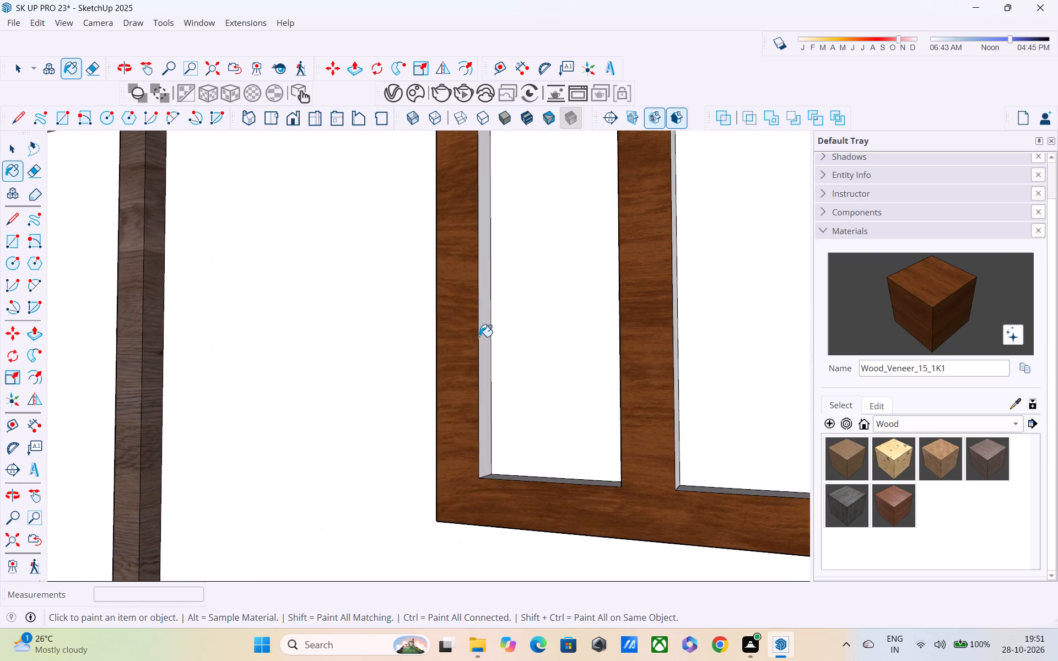
left_click(484, 349)
middle_click_drag(497, 403, 543, 517)
left_click(542, 486)
left_click(546, 476)
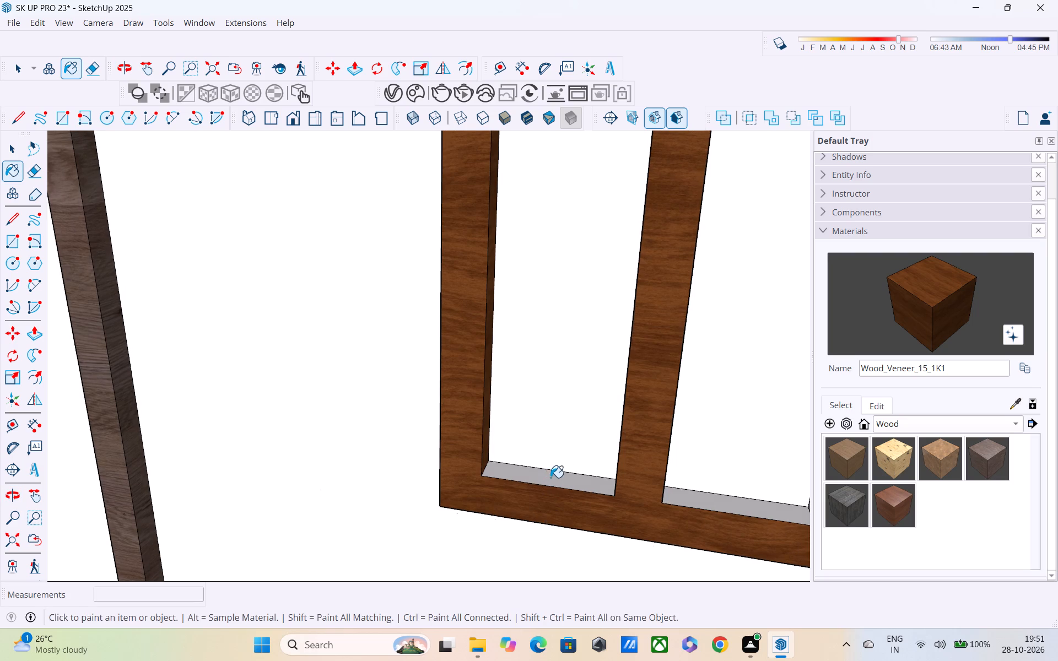
left_click(733, 494)
key("ctrl+z")
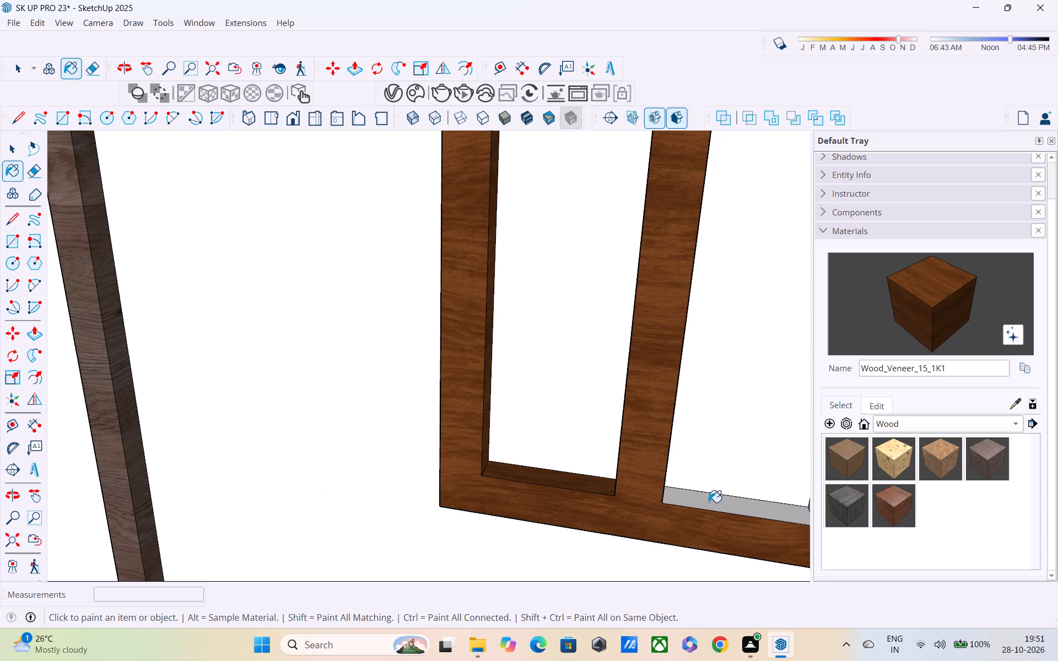
left_click(708, 506)
Paint the right inner sides of both window openings and the frame's outer left side and top with the wood veneer.
middle_click_drag(662, 465, 970, 354)
left_click(602, 308)
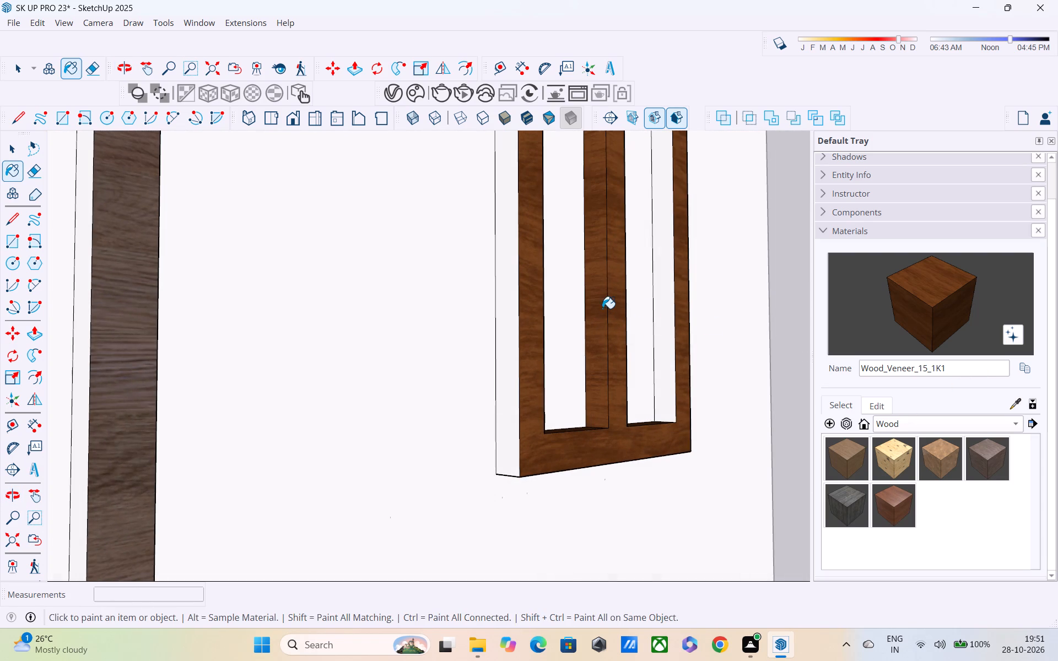
left_click(663, 349)
middle_click_drag(663, 344, 568, 527)
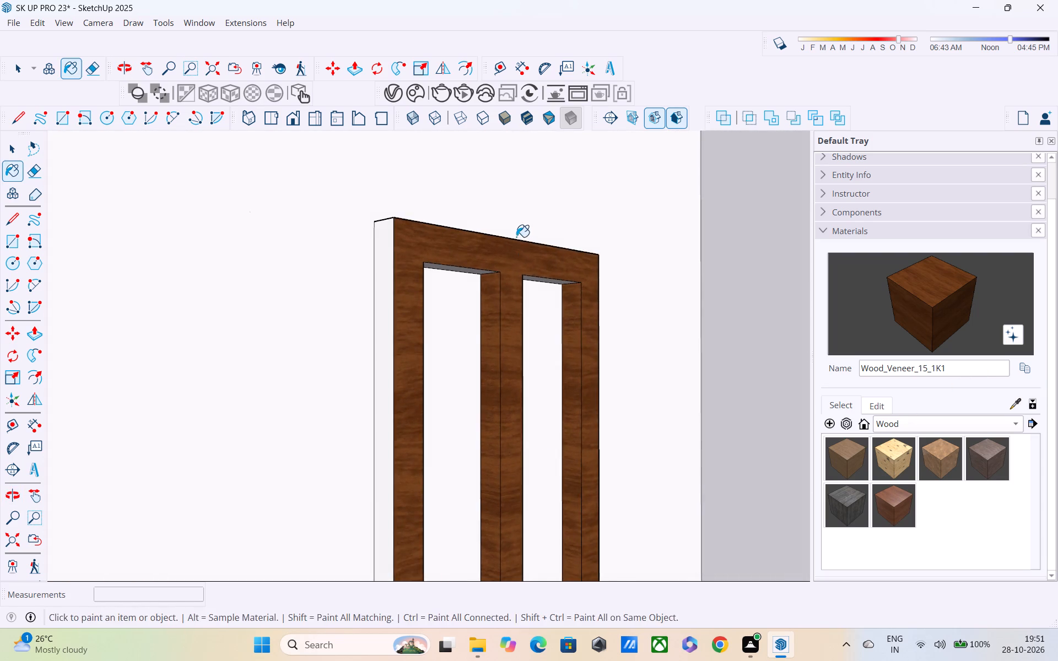
middle_click_drag(516, 240, 555, 334)
left_click(385, 304)
left_click(419, 228)
Paint the window frame's outer right side and the middle post's right side with the wood veneer.
middle_click_drag(460, 244, 251, 257)
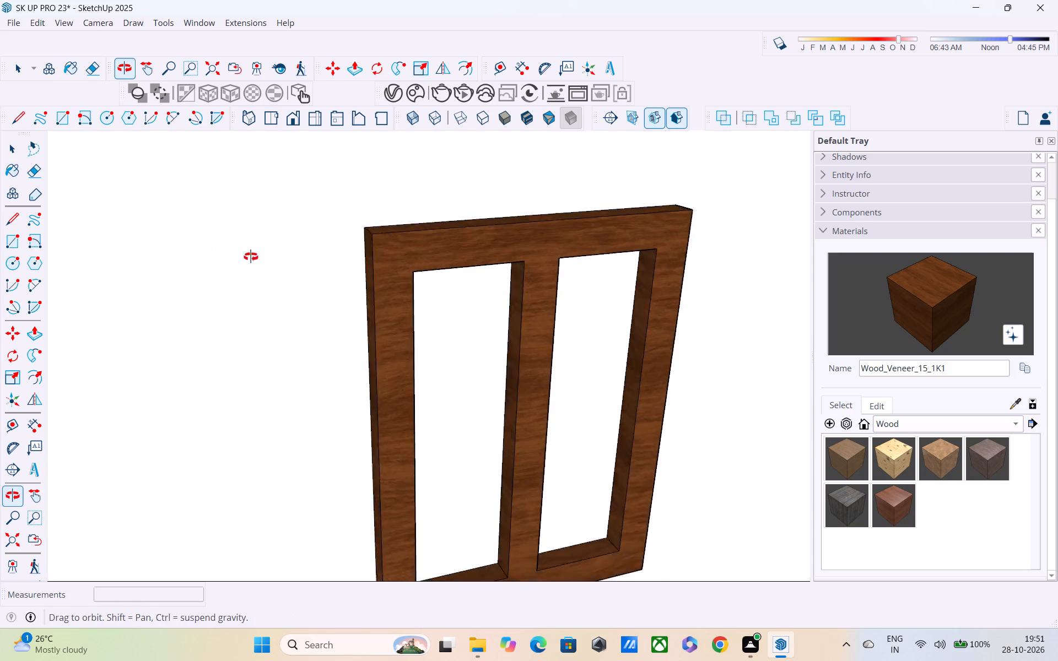
middle_click_drag(251, 257, 188, 239)
scroll(449, 241, "down", 5)
middle_click_drag(661, 272, 613, 239)
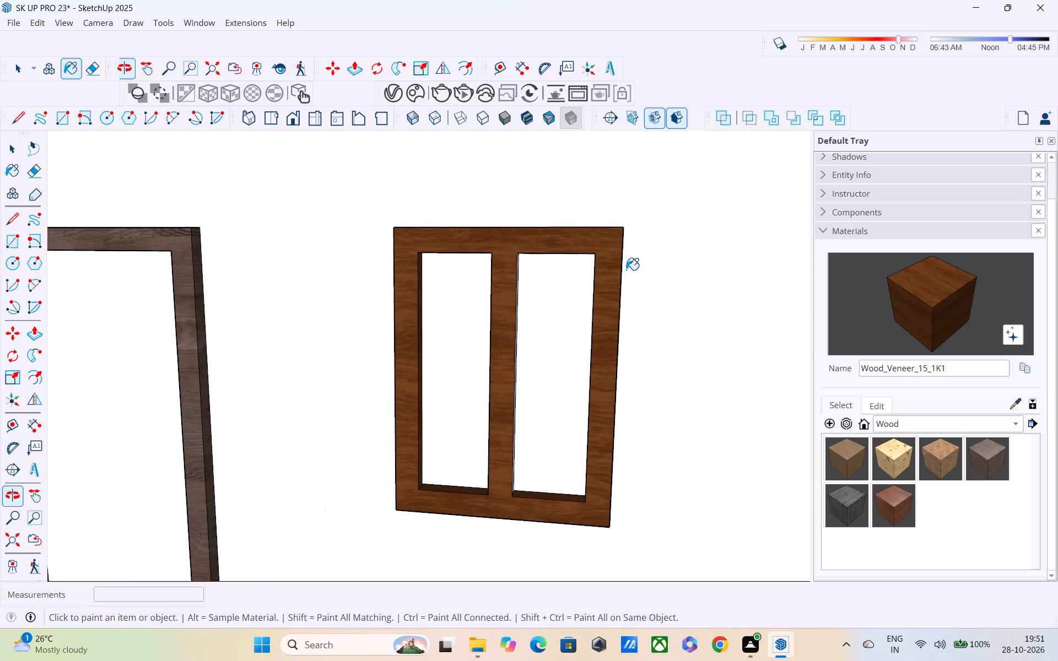
middle_click_drag(626, 270, 624, 180, "shift")
middle_click_drag(634, 249, 589, 221)
scroll(651, 299, "up", 4)
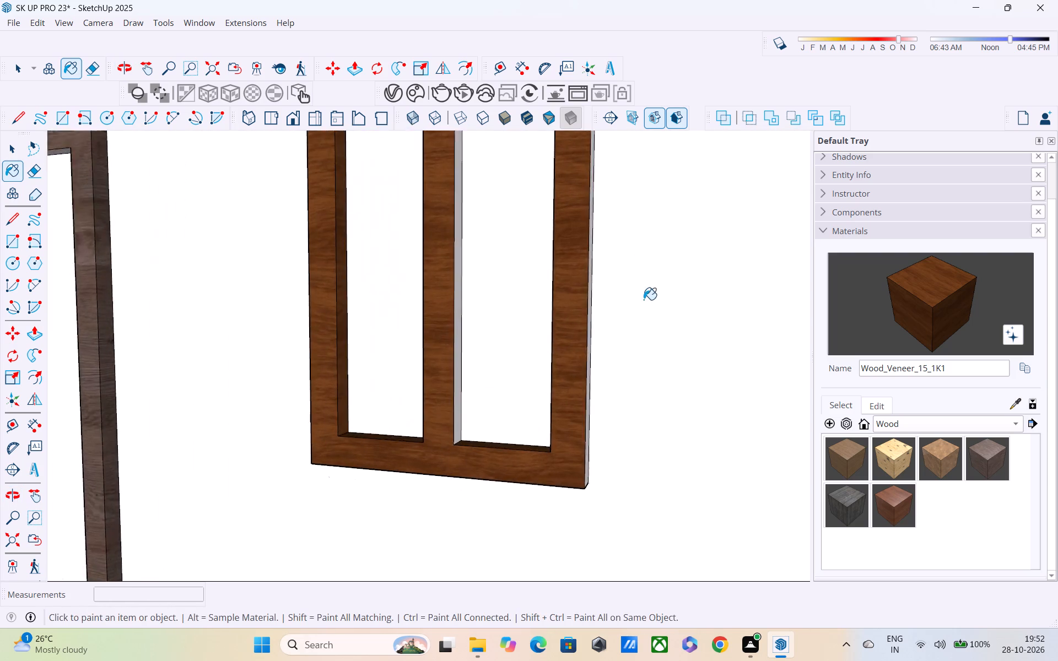
scroll(611, 288, "up", 4)
middle_click_drag(598, 282, 545, 280)
left_click(531, 280)
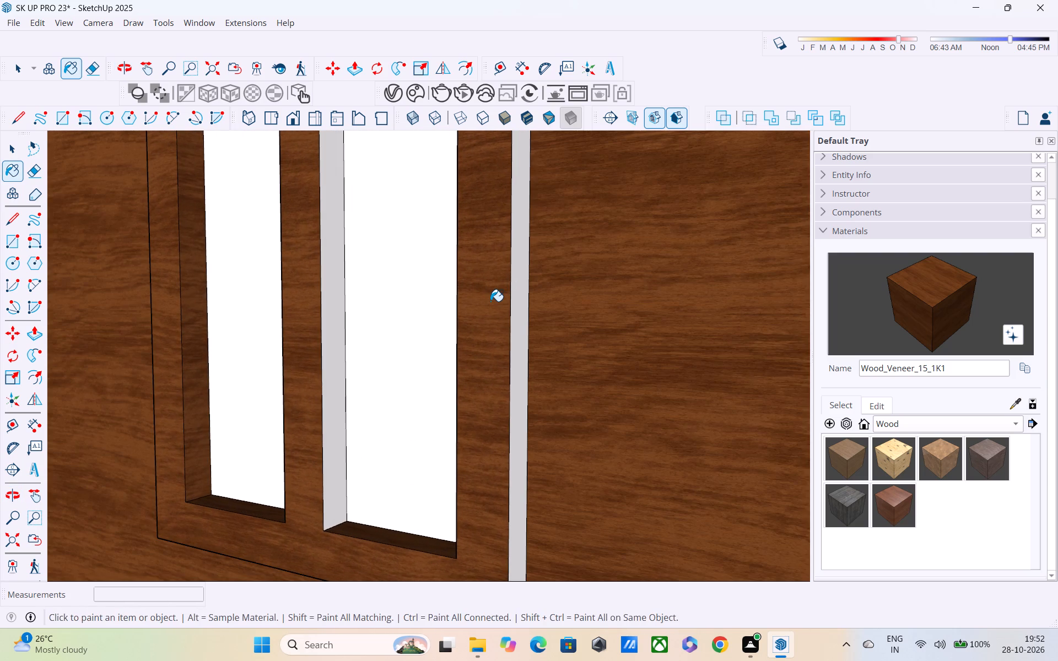
key("ctrl+z")
left_click(522, 272)
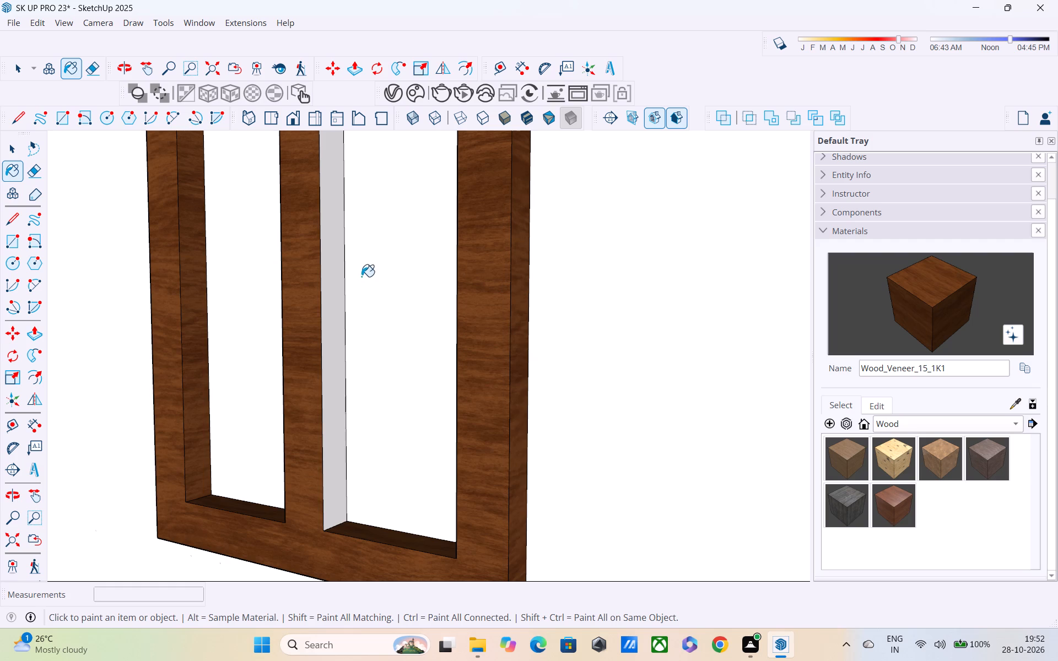
left_click(331, 259)
Paint both upper-floor window panes with Glass_Mirror_1 from the Glass materials.
middle_click_drag(322, 273, 551, 391)
scroll(525, 283, "down", 5)
scroll(512, 280, "up", 1)
middle_click_drag(508, 279, 560, 354, "shift")
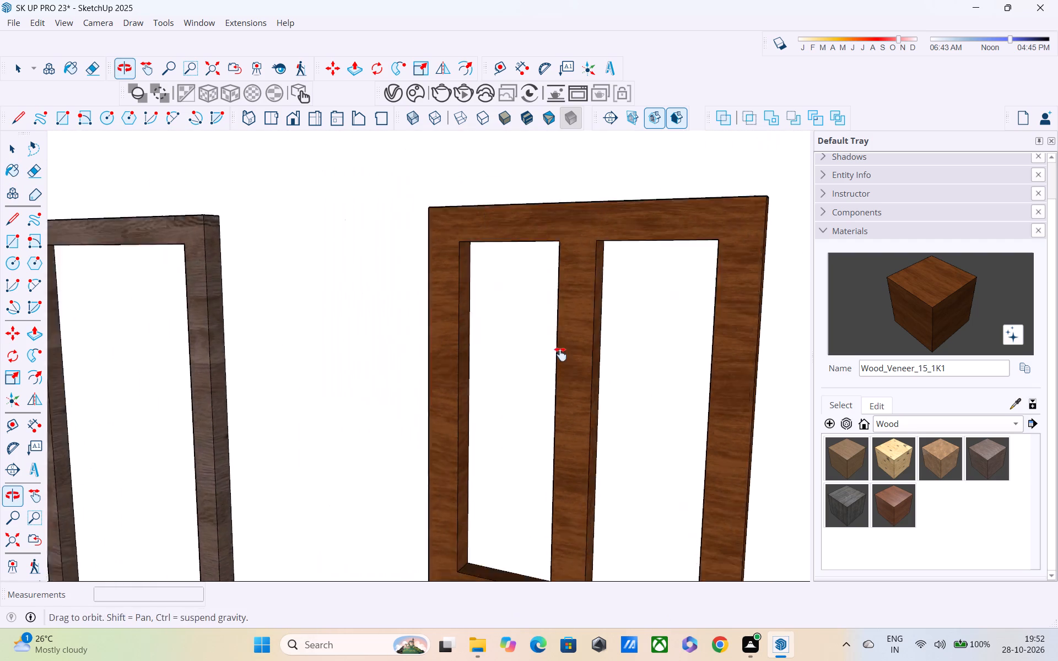
middle_click_drag(560, 354, 647, 461, "shift")
scroll(606, 374, "up", 1)
scroll(606, 374, "down", 5)
middle_click_drag(471, 375, 467, 269, "shift")
scroll(467, 268, "up", 1)
key("space")
scroll(537, 349, "down", 1)
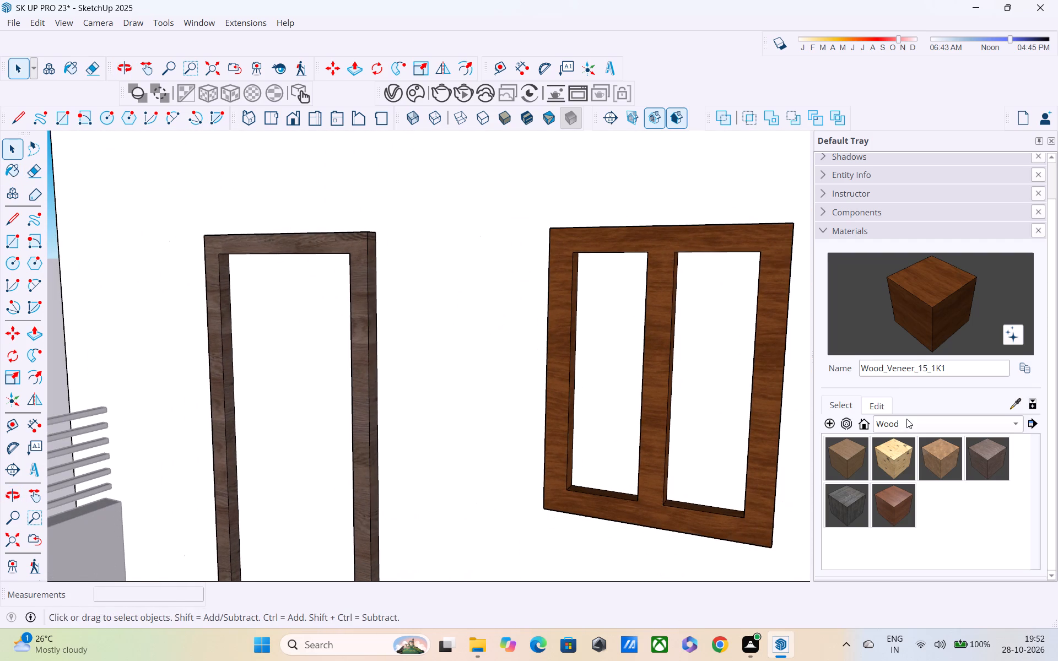
left_click(906, 429)
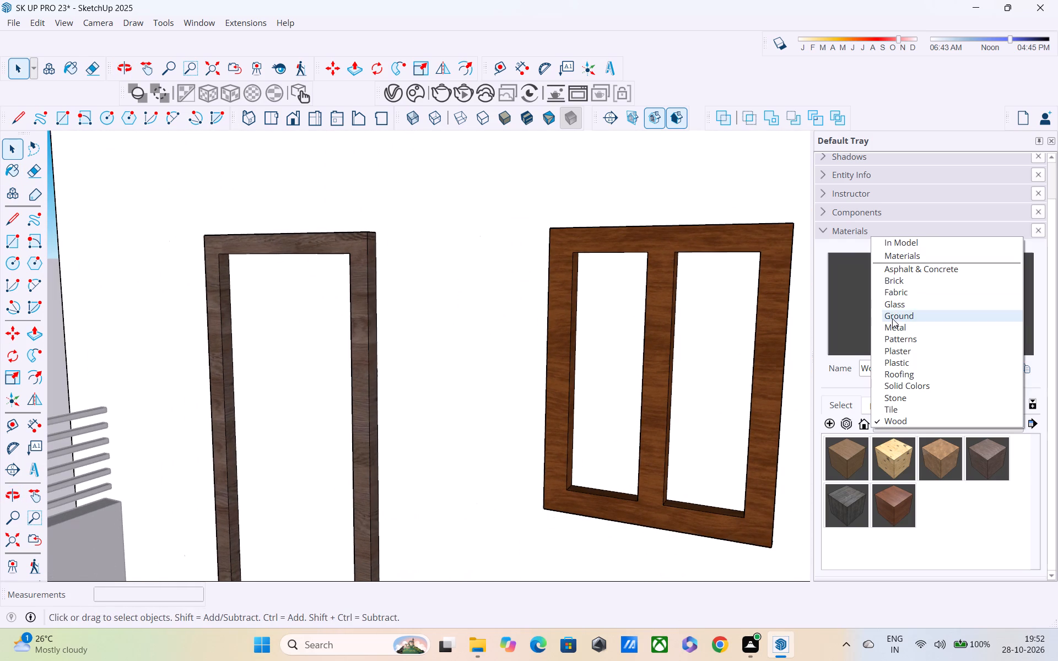
left_click(892, 306)
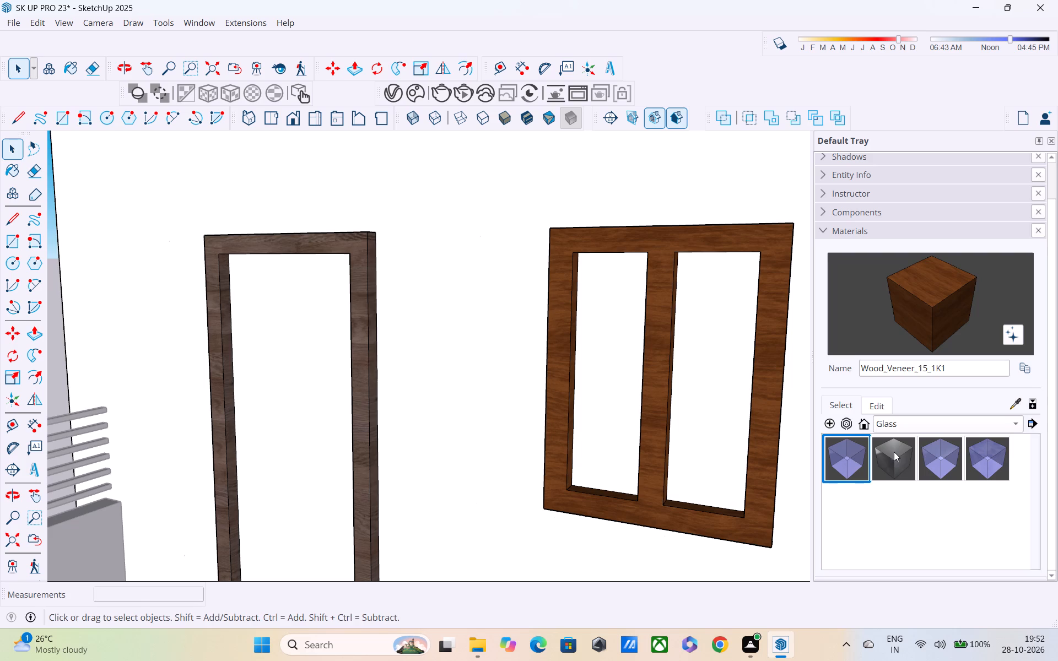
left_click(894, 452)
left_click(633, 345)
left_click(715, 384)
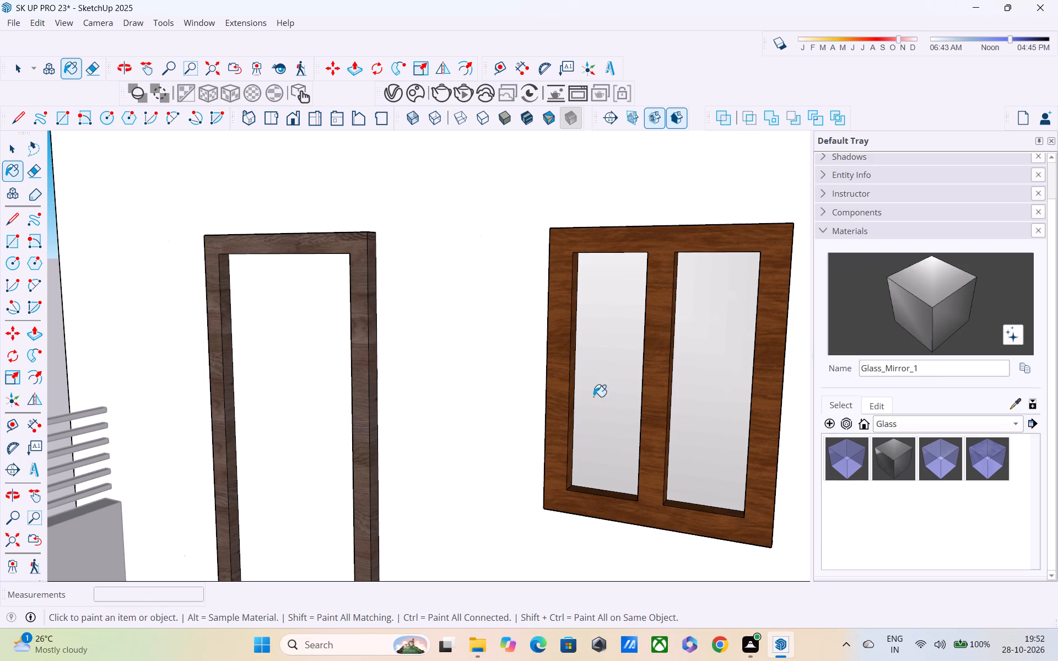
Paint the upper-floor door panel inside its frame with Glass_Mirror_1.
scroll(578, 397, "down", 1)
middle_click_drag(512, 405, 780, 373)
left_click(571, 346)
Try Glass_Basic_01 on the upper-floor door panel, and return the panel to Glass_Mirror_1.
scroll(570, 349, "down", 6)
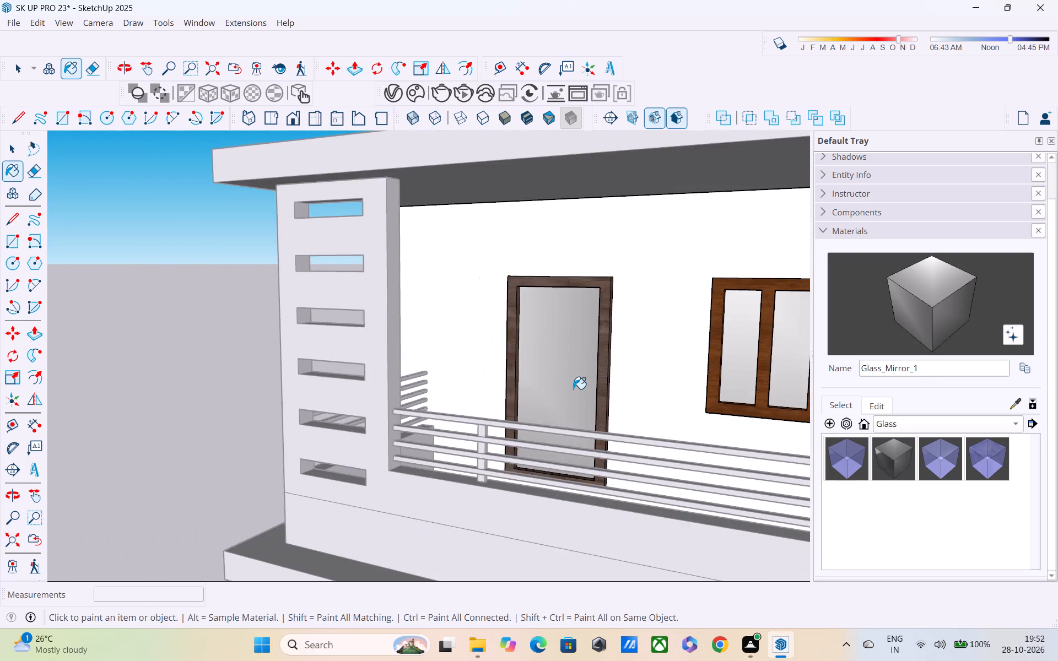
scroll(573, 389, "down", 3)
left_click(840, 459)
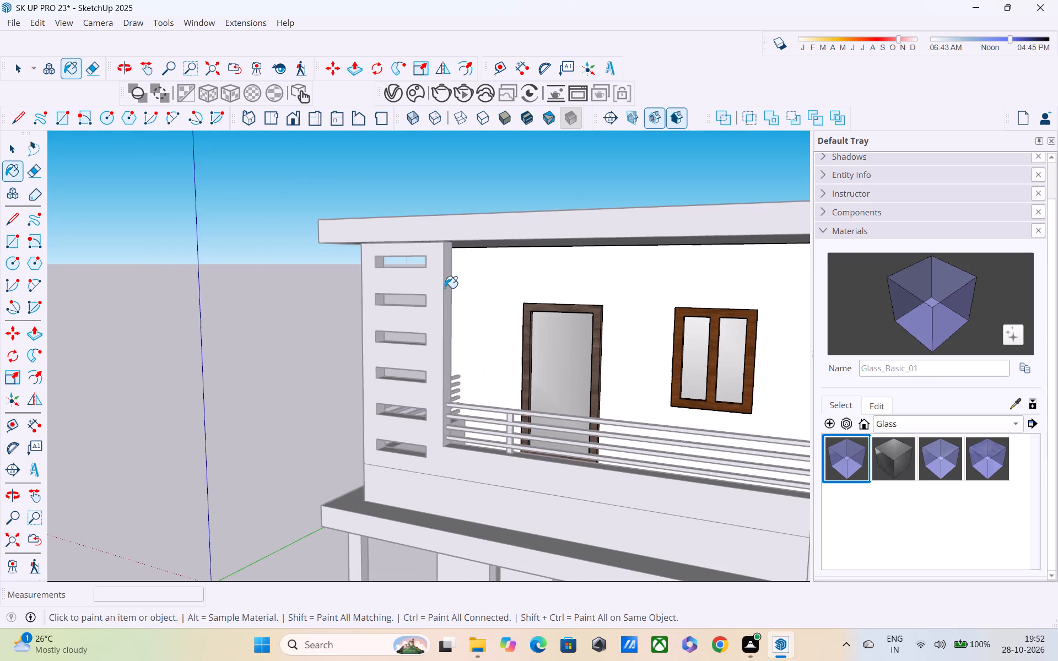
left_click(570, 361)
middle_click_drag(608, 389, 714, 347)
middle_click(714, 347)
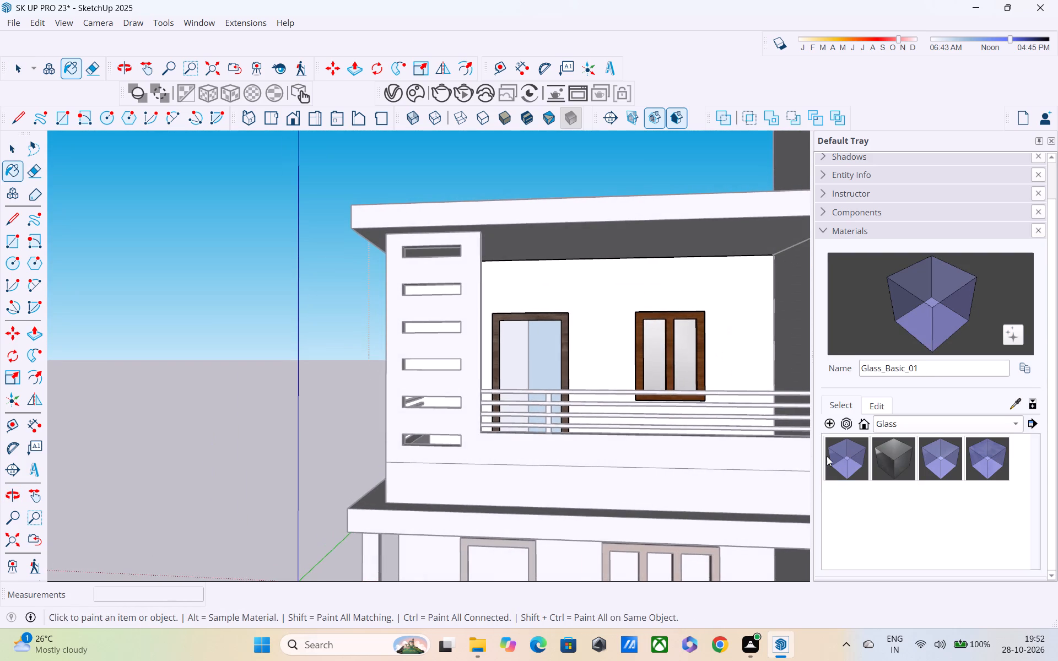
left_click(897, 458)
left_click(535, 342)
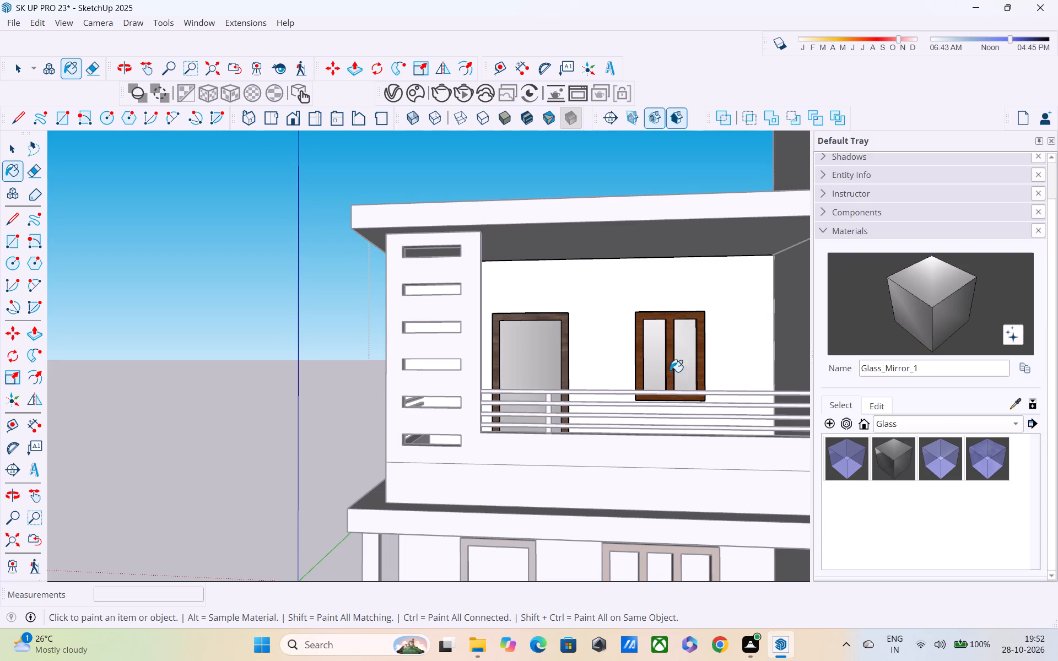
Tint the Glass_Mirror_1 material light brown using its colour wheel, and close the upper-floor wall group.
left_click(873, 402)
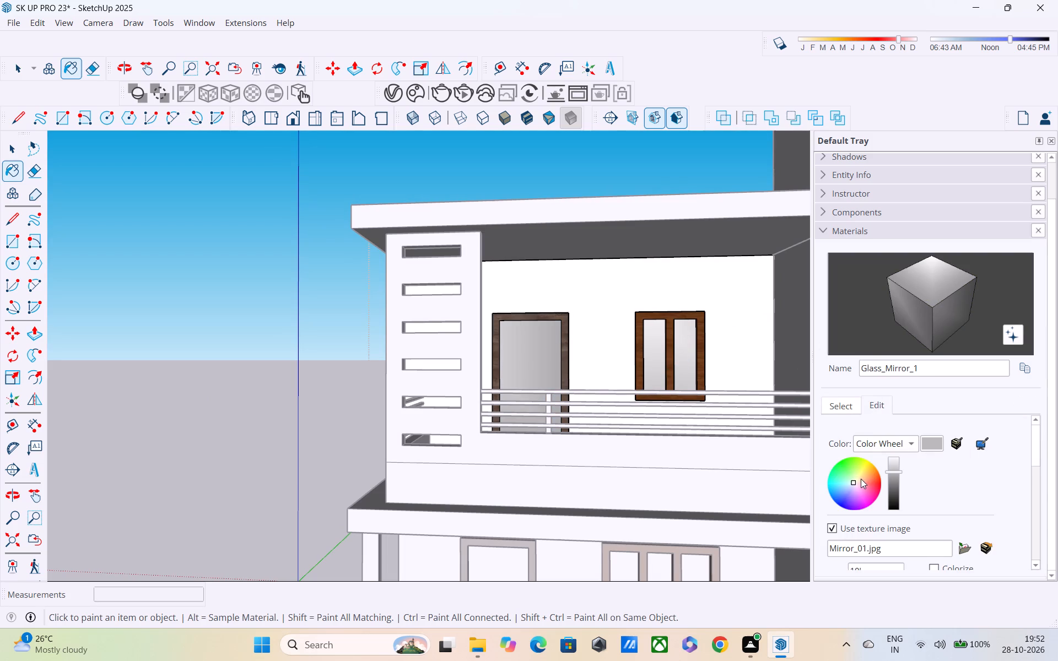
left_click_drag(850, 486, 862, 476)
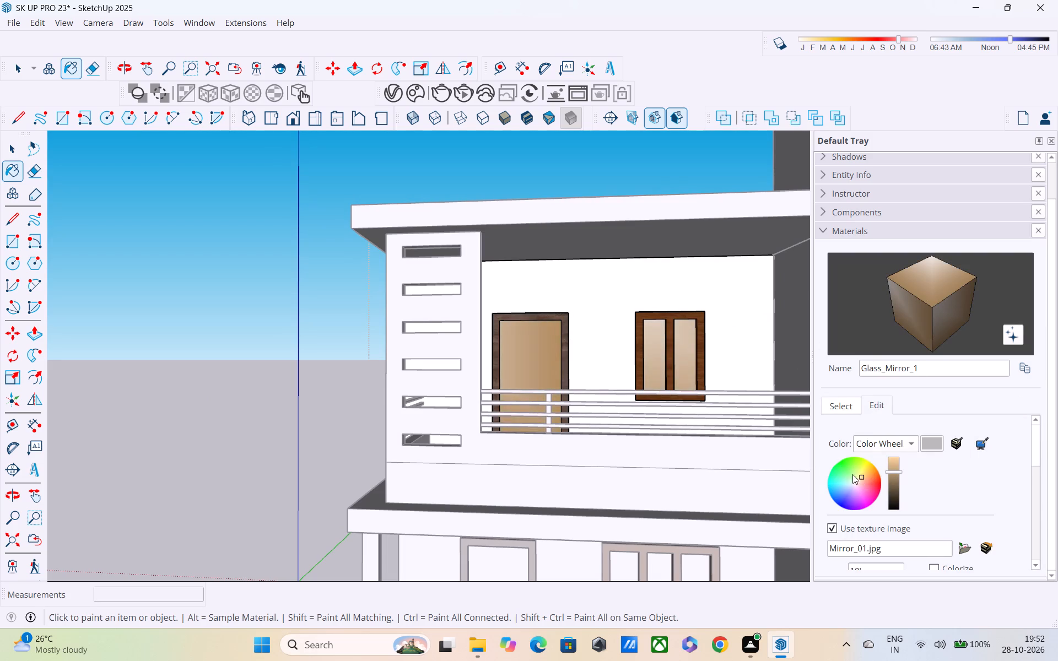
scroll(699, 416, "down", 6)
middle_click_drag(648, 440, 647, 389)
key("space")
left_click(255, 444)
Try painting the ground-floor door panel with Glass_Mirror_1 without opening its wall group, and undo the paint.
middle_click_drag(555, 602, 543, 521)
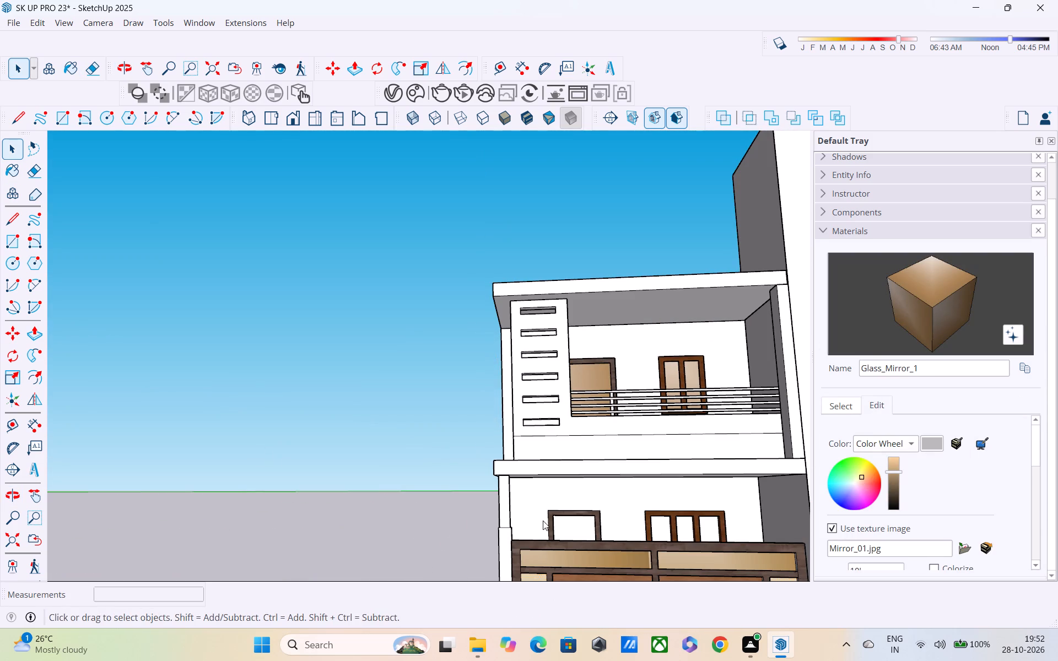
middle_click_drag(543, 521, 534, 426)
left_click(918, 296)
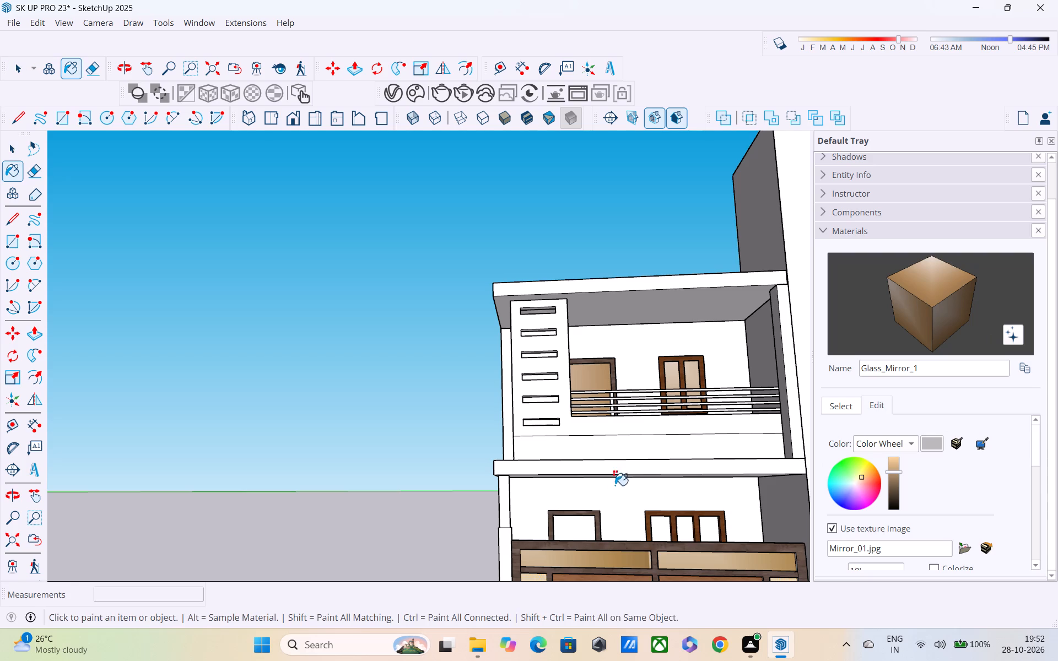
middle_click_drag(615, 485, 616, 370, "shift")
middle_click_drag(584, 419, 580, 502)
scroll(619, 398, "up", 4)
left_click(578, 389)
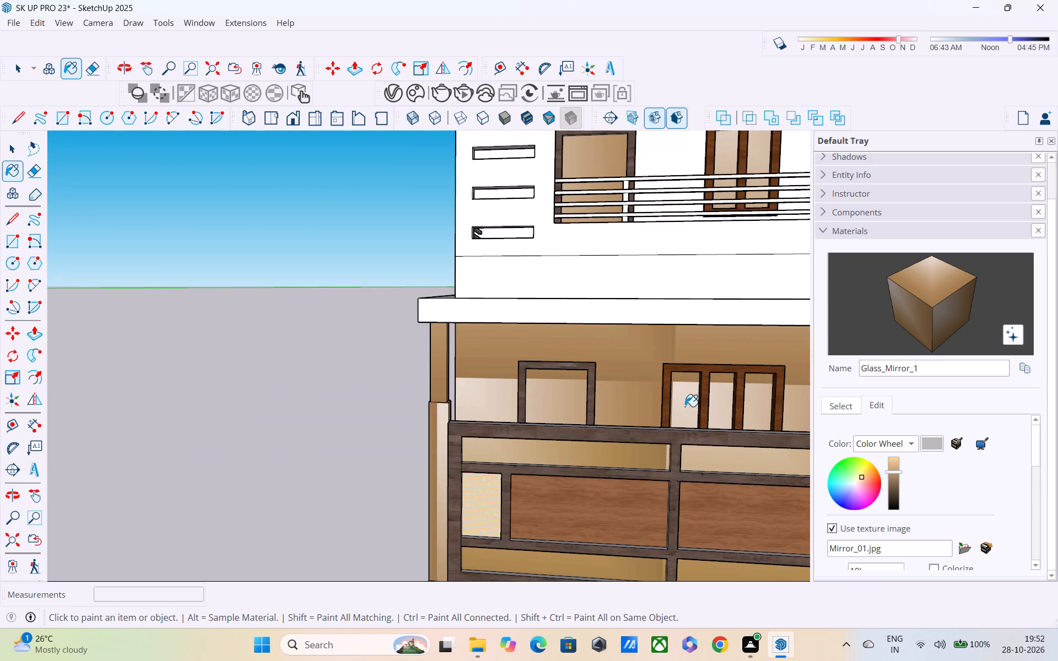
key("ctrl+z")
Open the ground-floor wall group and paint the door panel inside its frame with the brown-tinted Glass_Mirror_1.
key("space")
double_click(646, 394)
left_click(920, 300)
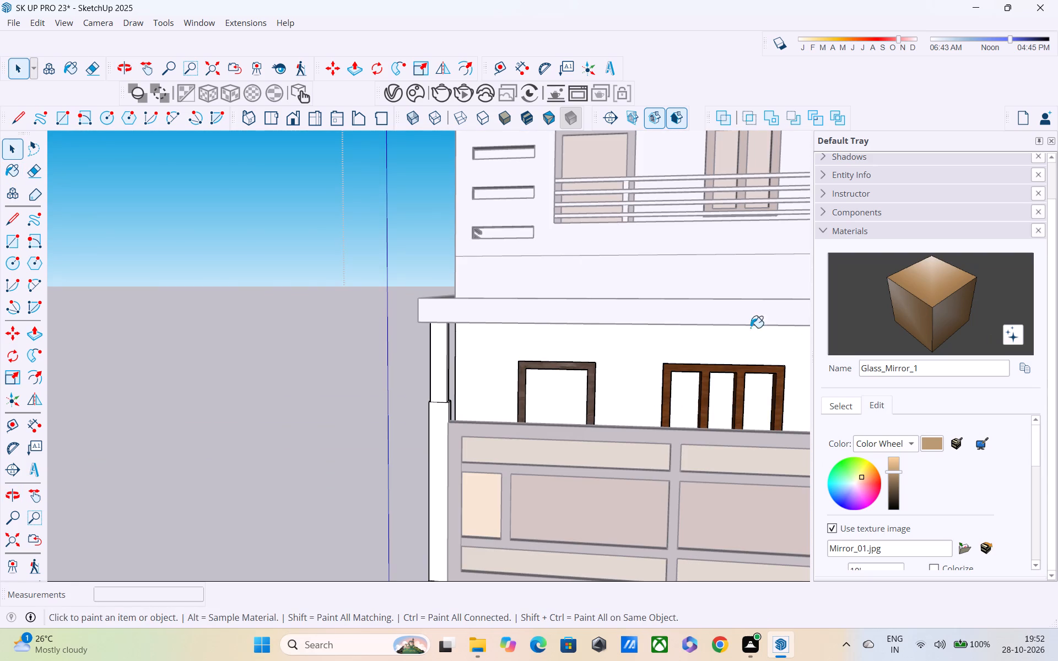
scroll(592, 379, "up", 6)
left_click(557, 407)
Paint the three ground-floor window panes with the brown-tinted Glass_Mirror_1.
middle_click_drag(623, 411, 539, 321)
scroll(699, 308, "up", 2)
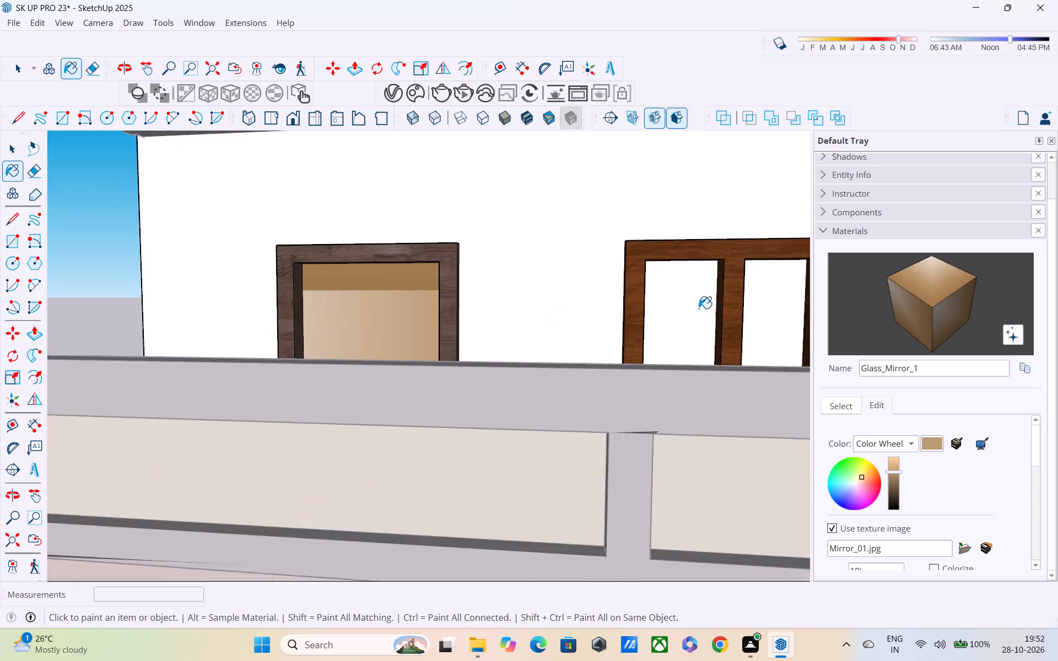
scroll(699, 308, "up", 2)
left_click(690, 315)
scroll(687, 322, "up", 1)
middle_click_drag(684, 325, 529, 297)
left_click(634, 268)
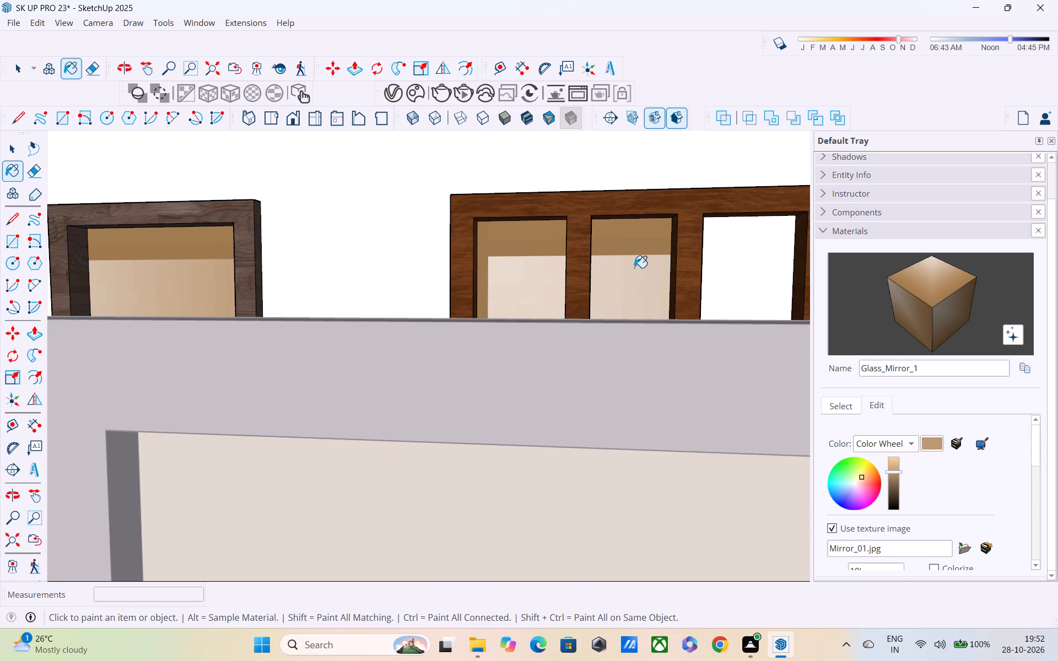
left_click(737, 270)
scroll(714, 268, "down", 19)
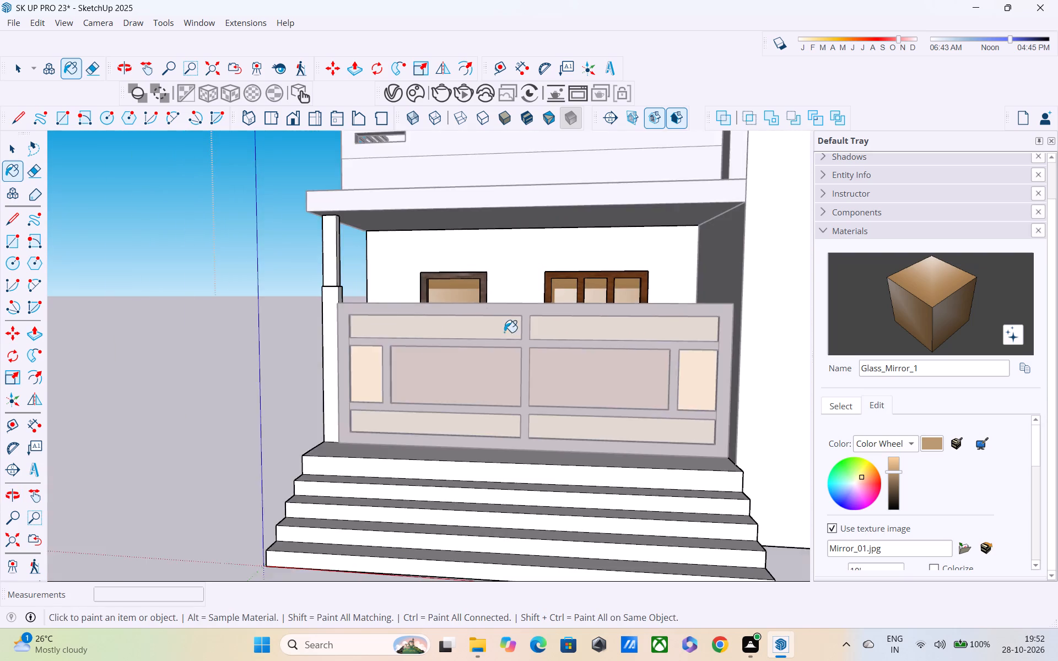
Stop painting and close the ground-floor wall group.
scroll(481, 321, "down", 5)
scroll(420, 333, "down", 7)
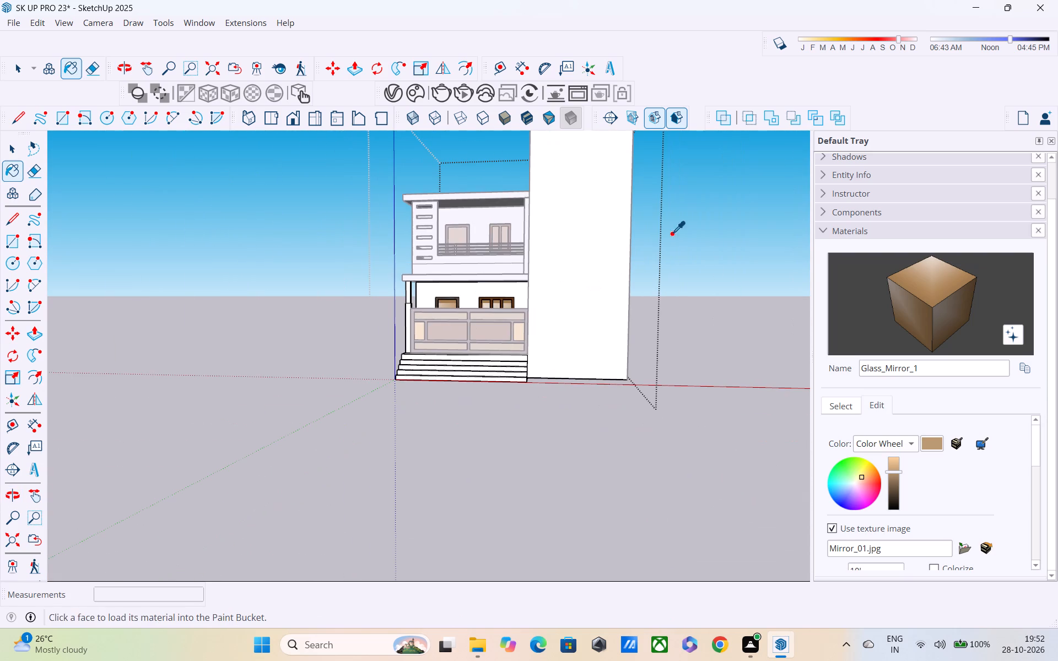
left_click(693, 220)
key("space")
left_click(723, 235)
Examine the whole house from the front, the side and above, including the roof and the blank tower wall.
scroll(570, 298, "down", 2)
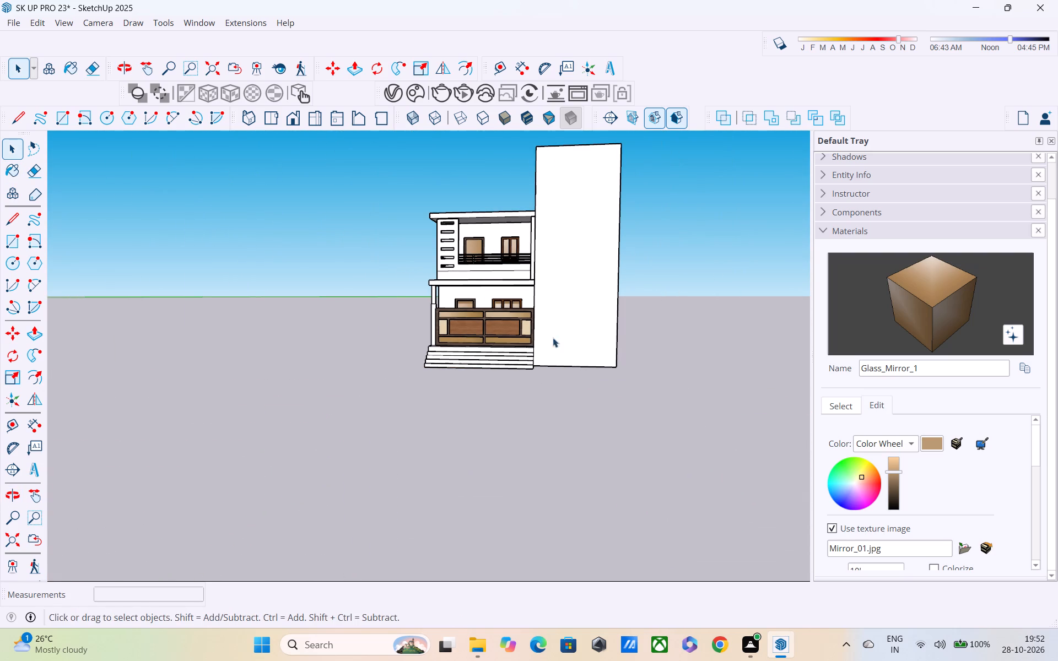
scroll(554, 412, "down", 3)
middle_click_drag(559, 397, 557, 495)
scroll(559, 241, "up", 4)
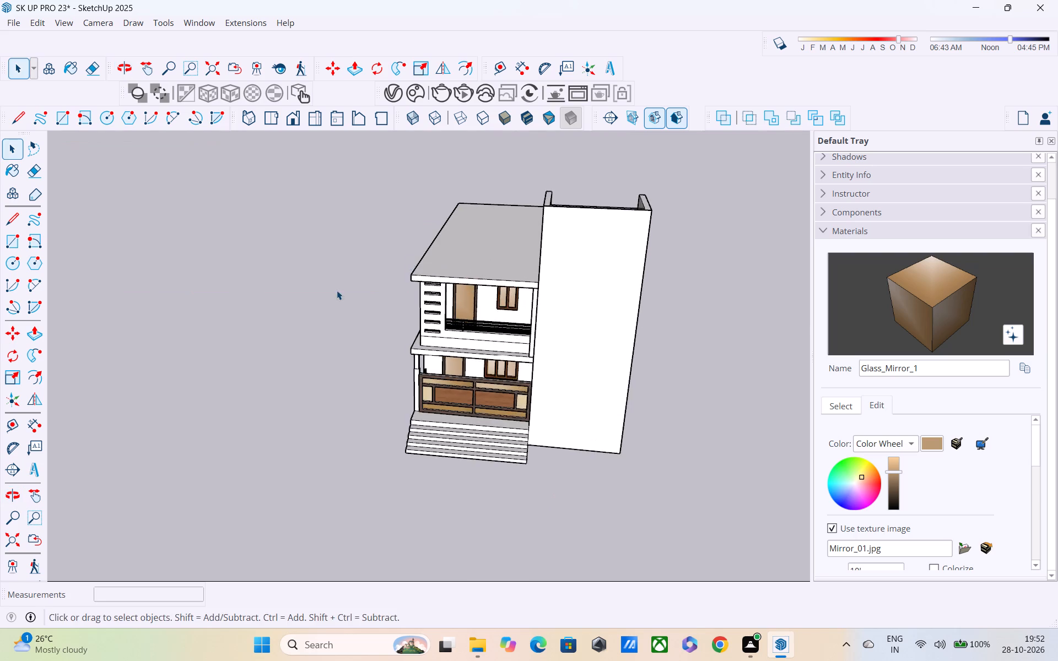
middle_click_drag(343, 291, 752, 164)
scroll(601, 252, "up", 5)
scroll(419, 297, "down", 1)
middle_click_drag(467, 285, 456, 288)
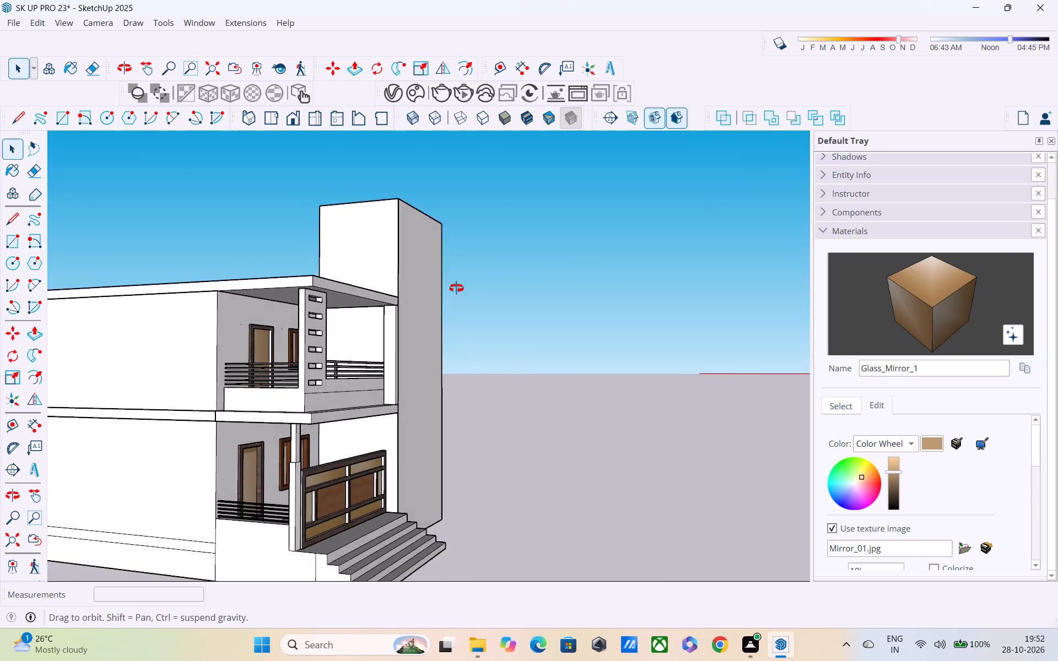
middle_click_drag(456, 288, 276, 270)
scroll(276, 270, "up", 1)
scroll(276, 270, "down", 6)
scroll(276, 270, "up", 1)
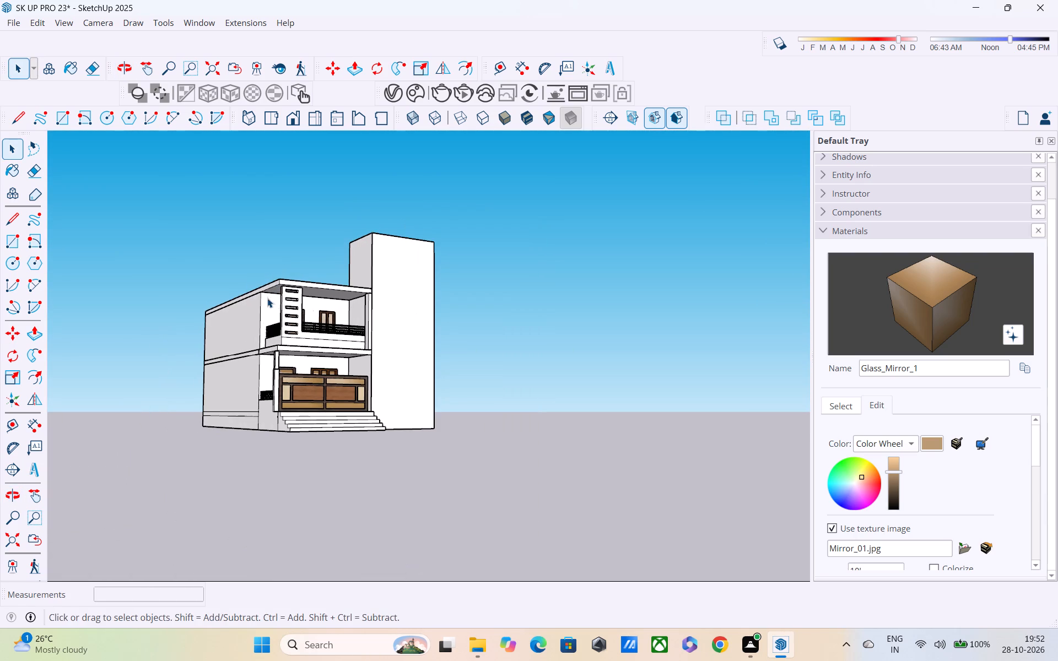
middle_click_drag(263, 322, 265, 480)
scroll(266, 480, "down", 1)
scroll(367, 345, "up", 5)
middle_click_drag(241, 324, 398, 357)
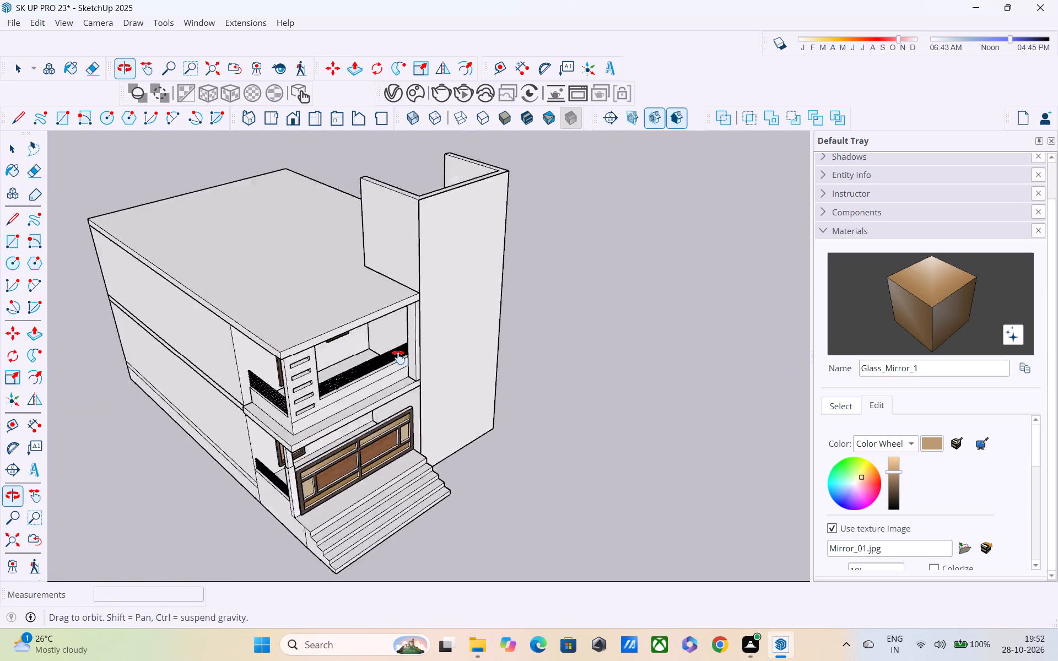
middle_click_drag(398, 357, 750, 367)
middle_click_drag(732, 358, 328, 292)
middle_click_drag(480, 431, 388, 234)
scroll(478, 427, "up", 1)
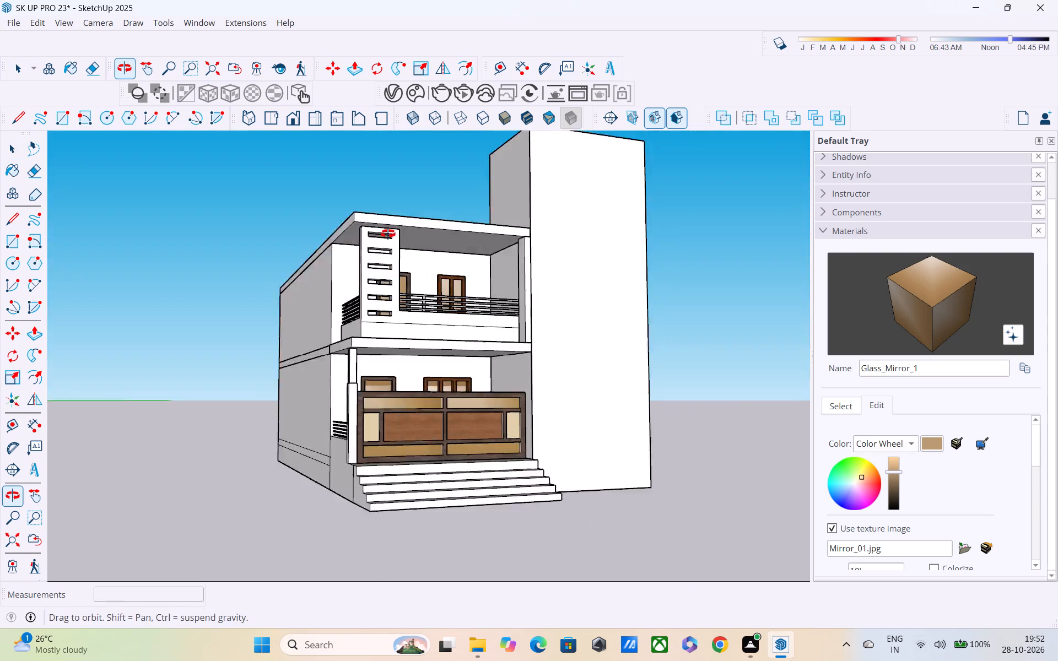
middle_click_drag(388, 234, 374, 295)
scroll(223, 335, "up", 4)
scroll(296, 339, "up", 1)
scroll(375, 333, "down", 6)
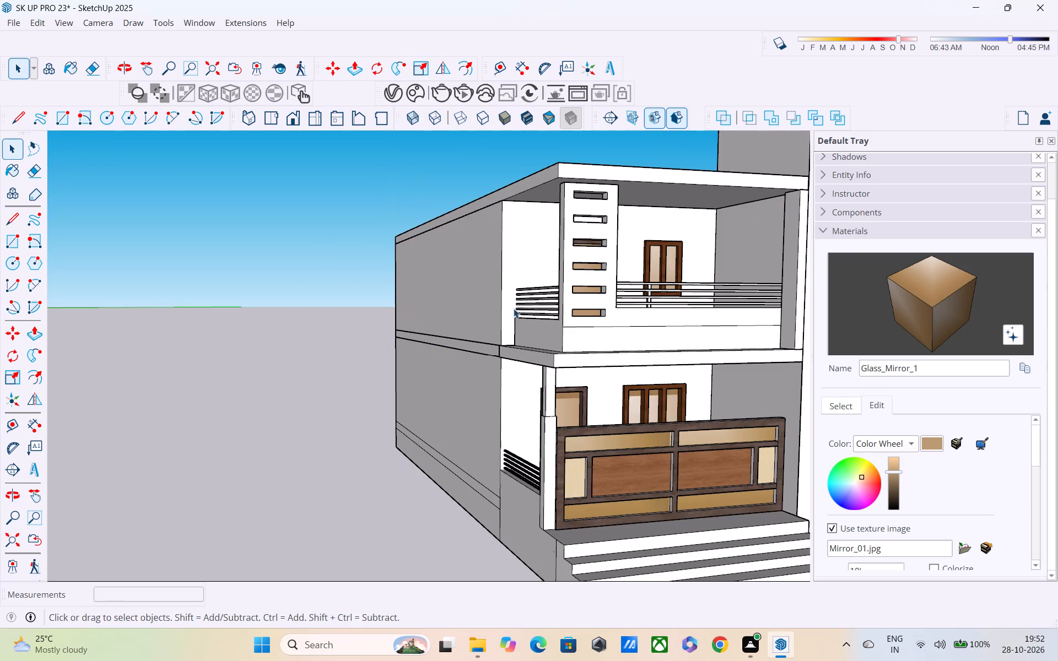
middle_click_drag(533, 302, 617, 356)
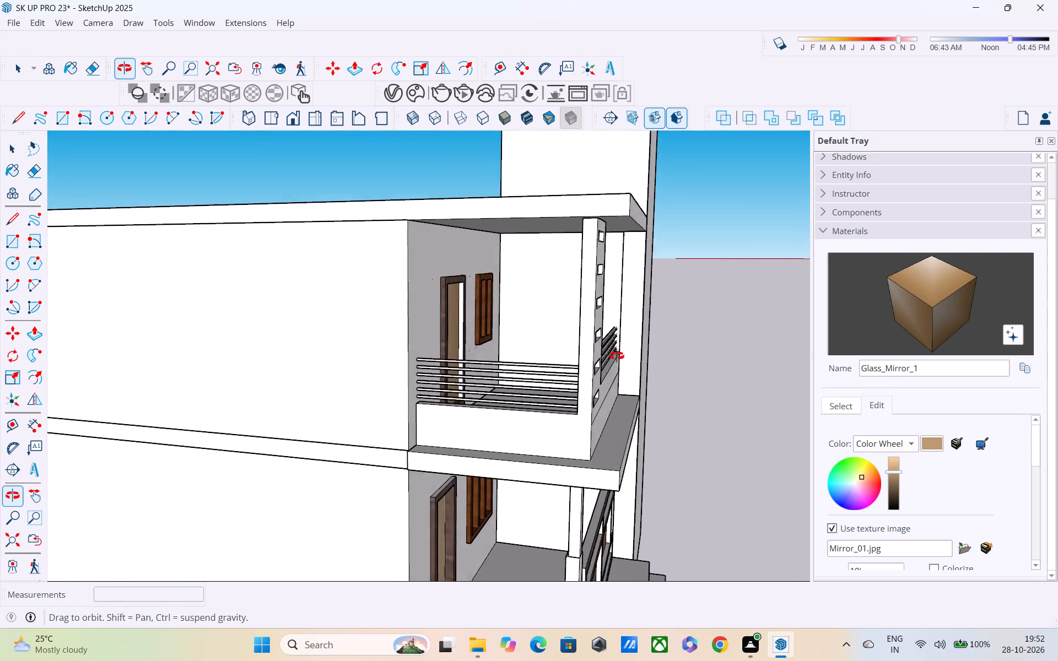
middle_click_drag(617, 356, 614, 355)
scroll(589, 317, "down", 14)
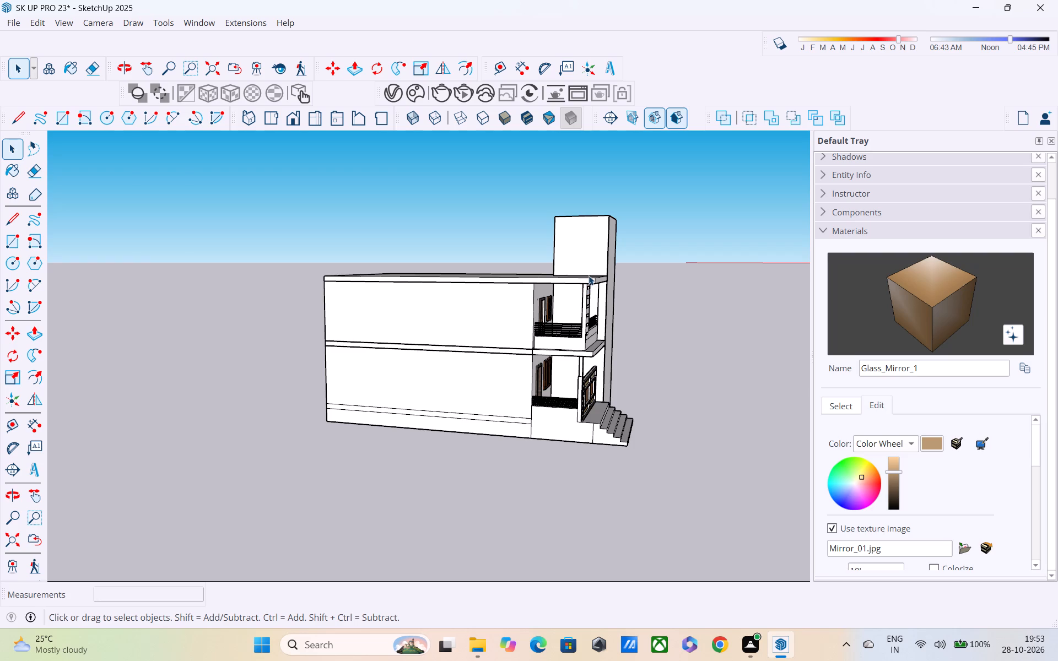
middle_click_drag(589, 290, 591, 396, "shift")
scroll(582, 373, "up", 5)
middle_click_drag(574, 370, 552, 403)
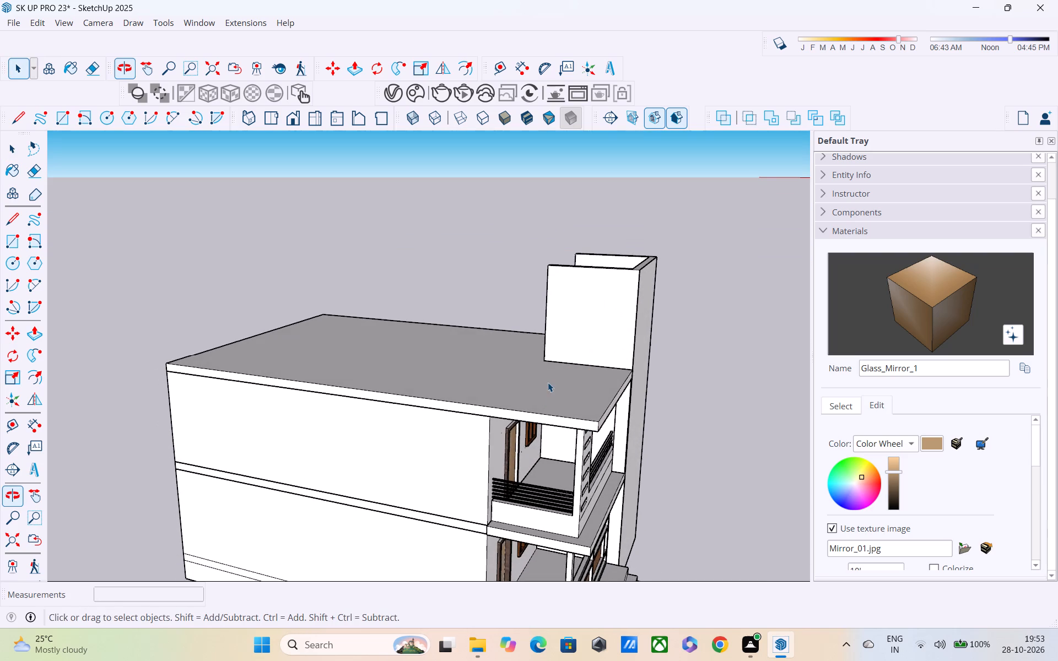
scroll(547, 382, "down", 2)
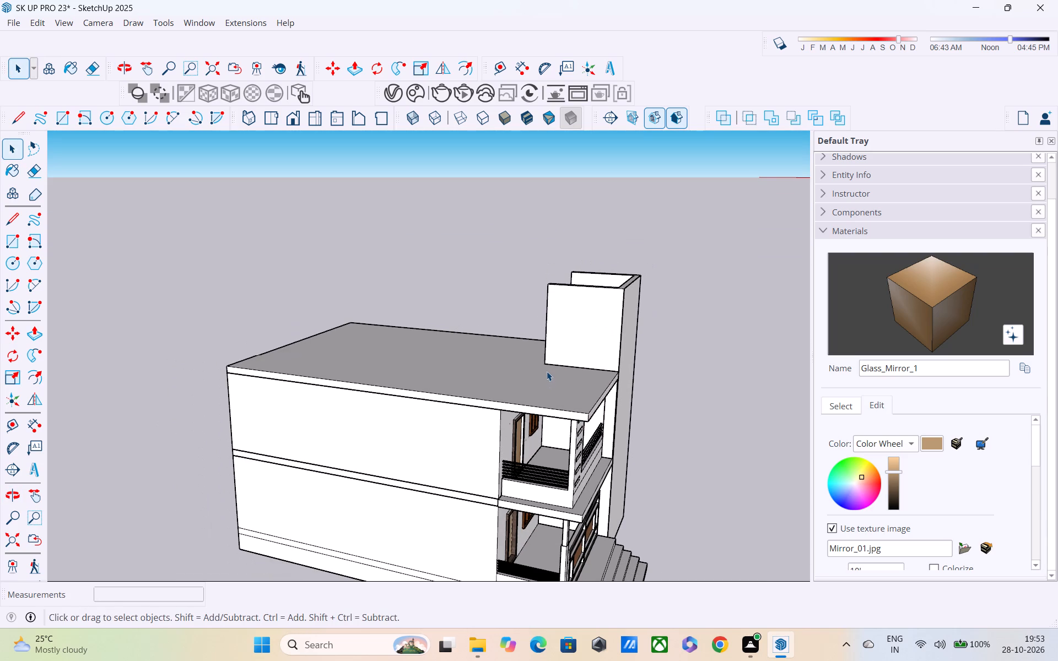
middle_click_drag(548, 357, 520, 389, "shift")
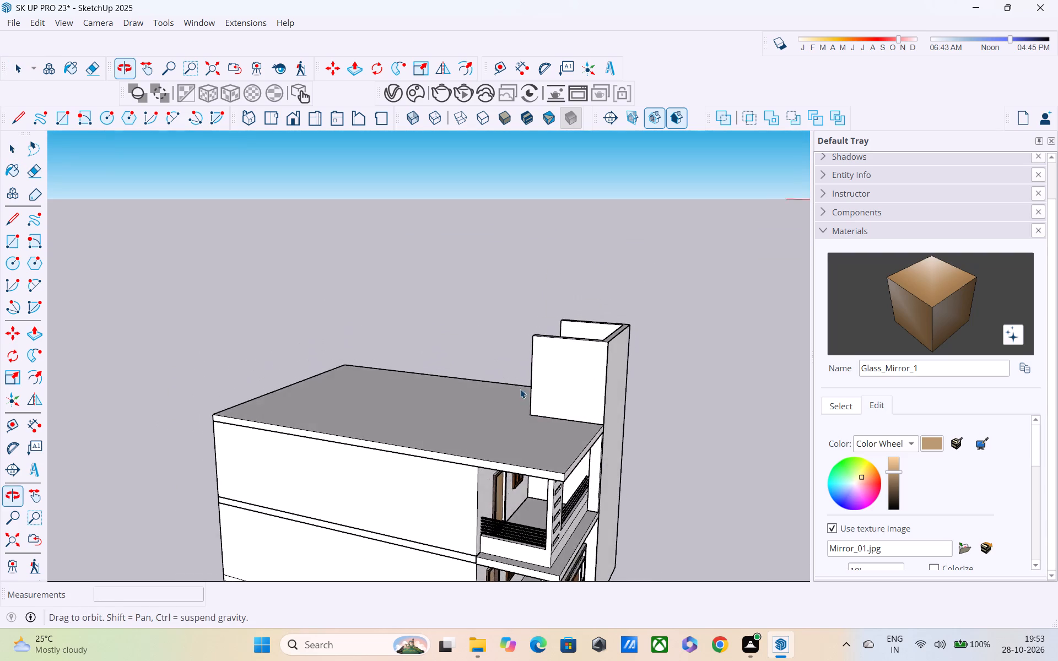
middle_click_drag(520, 389, 520, 393, "shift")
middle_click_drag(587, 411, 451, 309)
middle_click_drag(720, 497, 565, 385, "shift")
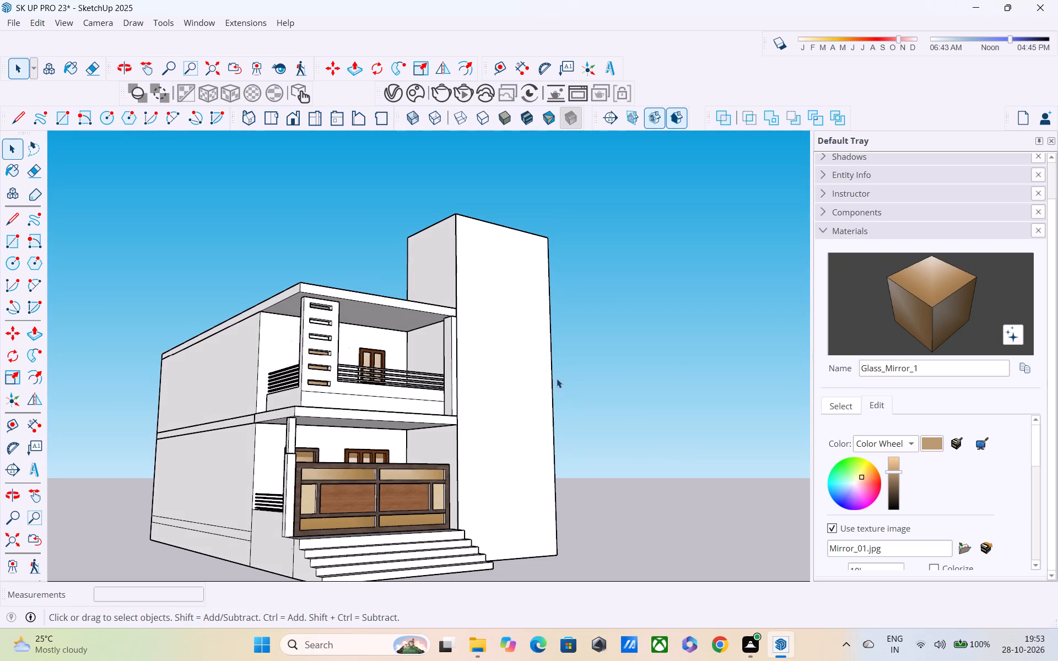
scroll(549, 368, "down", 4)
scroll(549, 368, "up", 1)
scroll(549, 368, "down", 2)
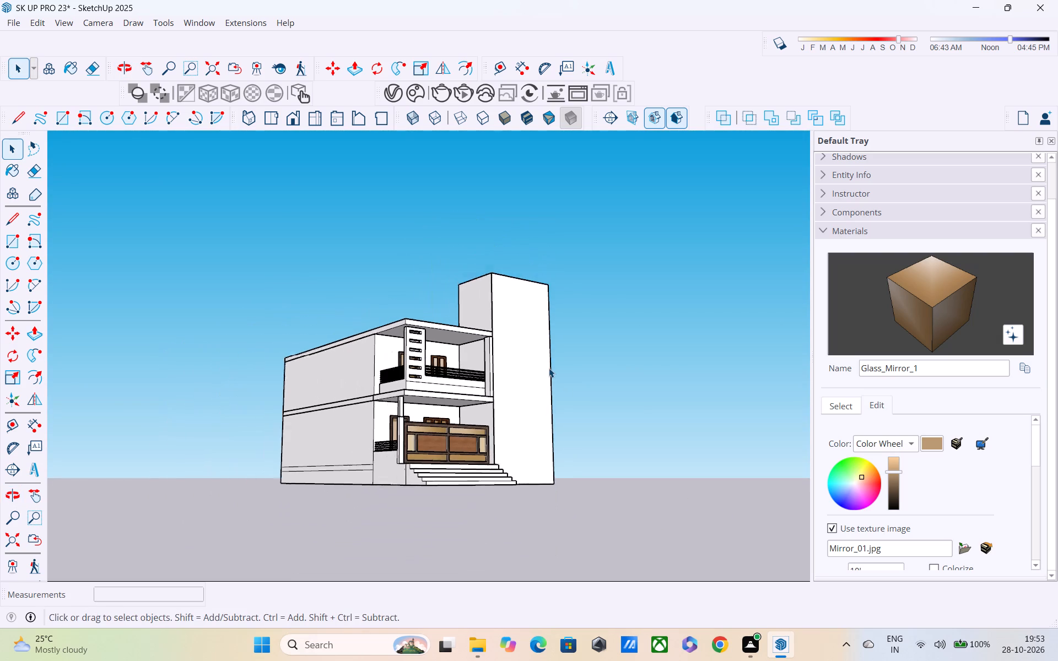
scroll(549, 368, "down", 1)
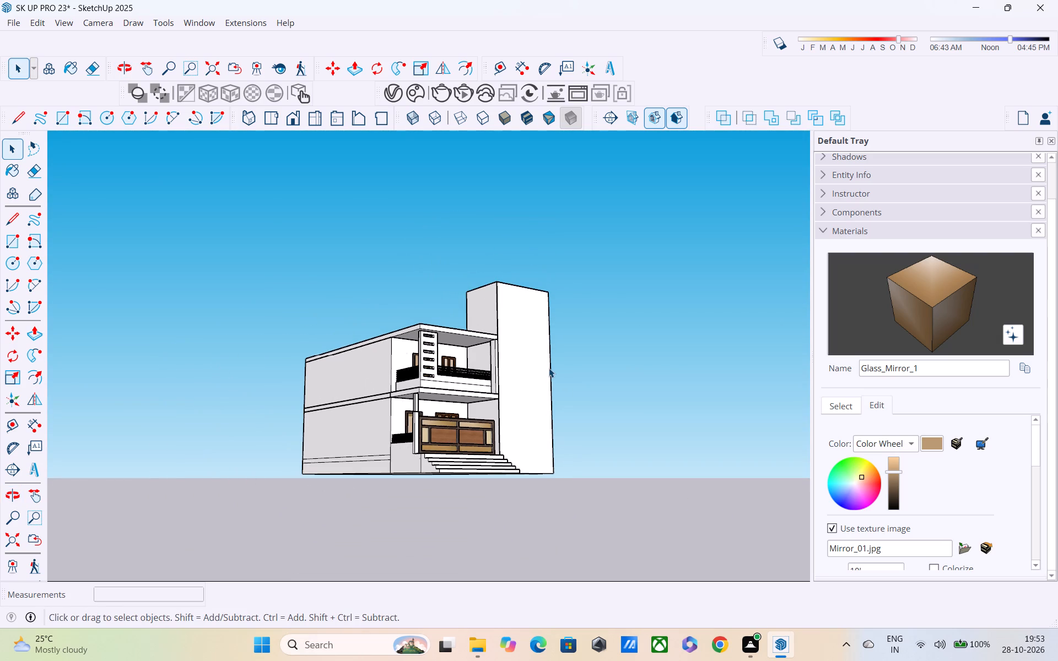
middle_click_drag(549, 368, 525, 386)
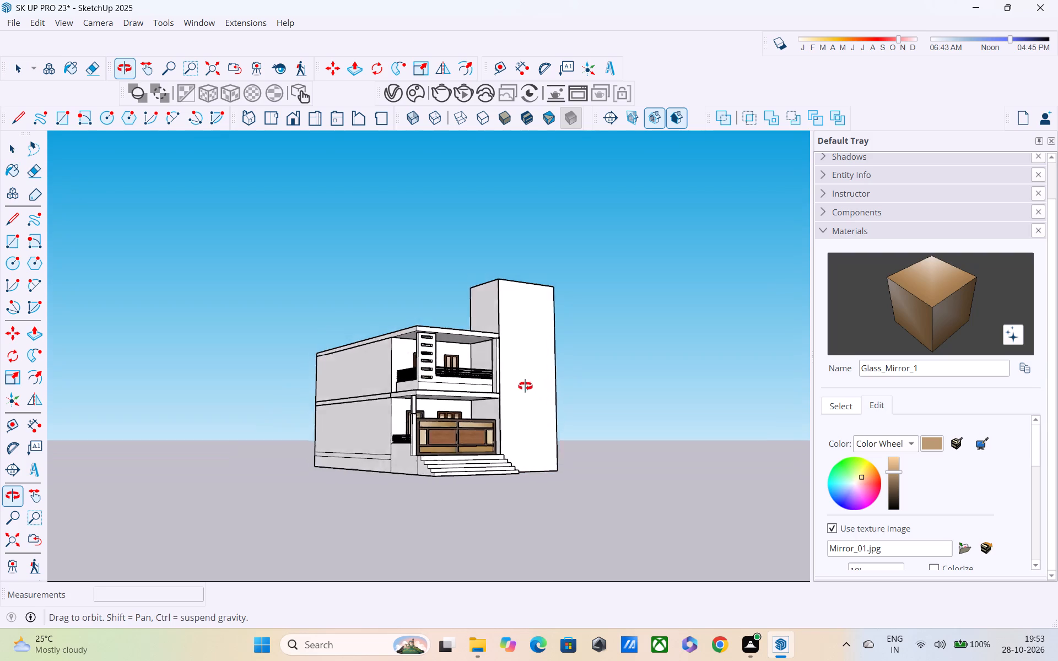
middle_click_drag(525, 386, 463, 413)
scroll(460, 404, "down", 2)
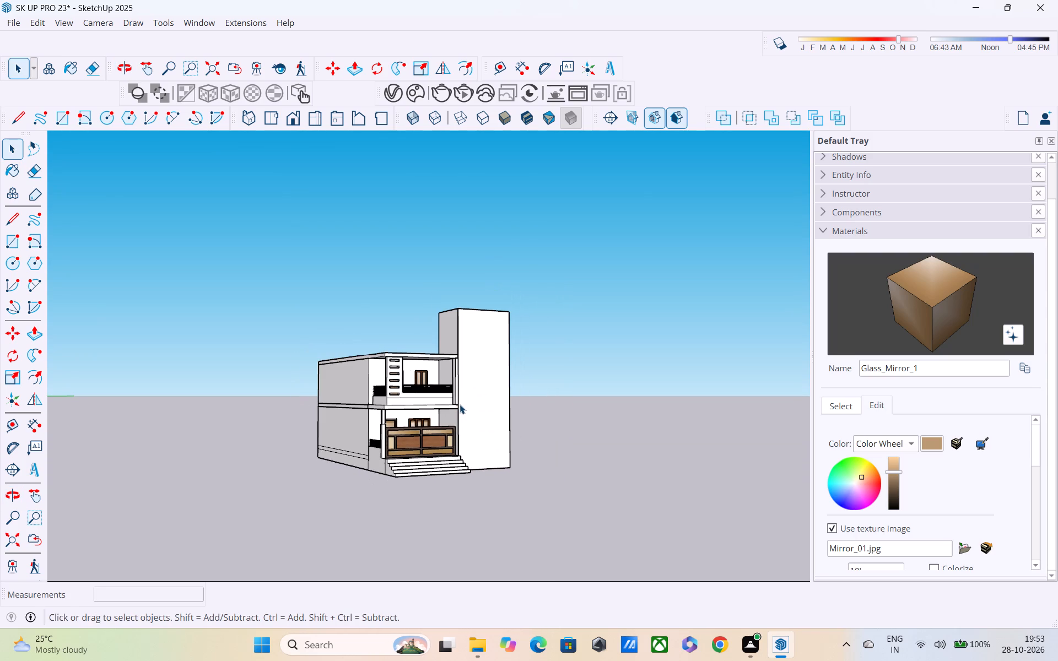
Open the wall group containing the tower and place a vertical guide 9" inside the front face's outer edge, away from the balconies.
double_click(474, 372)
middle_click_drag(478, 388, 406, 388)
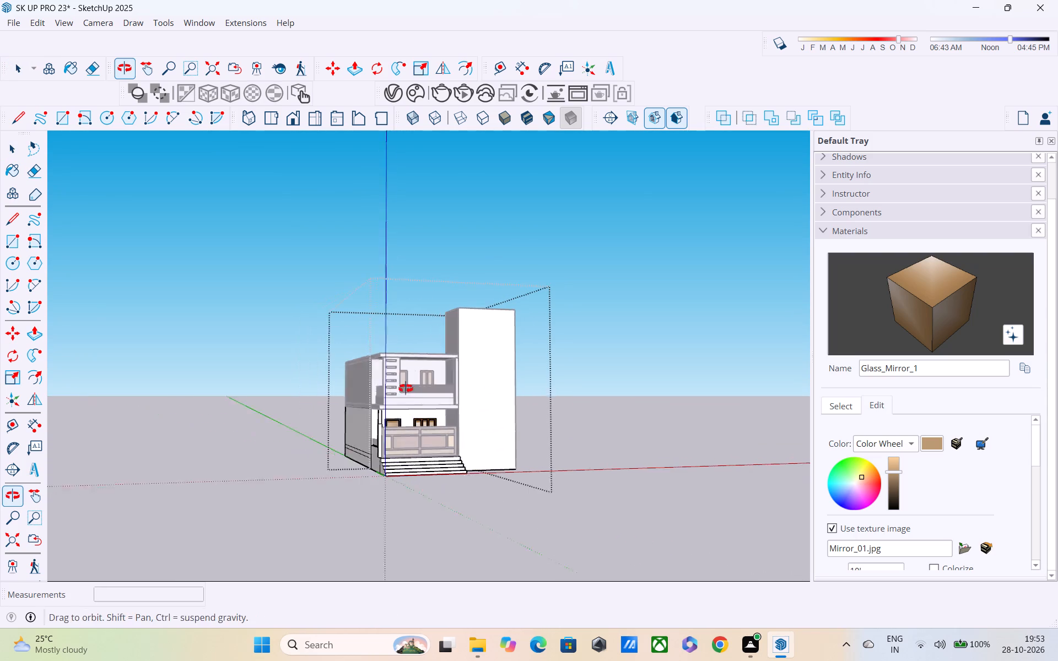
middle_click_drag(406, 388, 367, 389)
scroll(445, 376, "up", 4)
key("t")
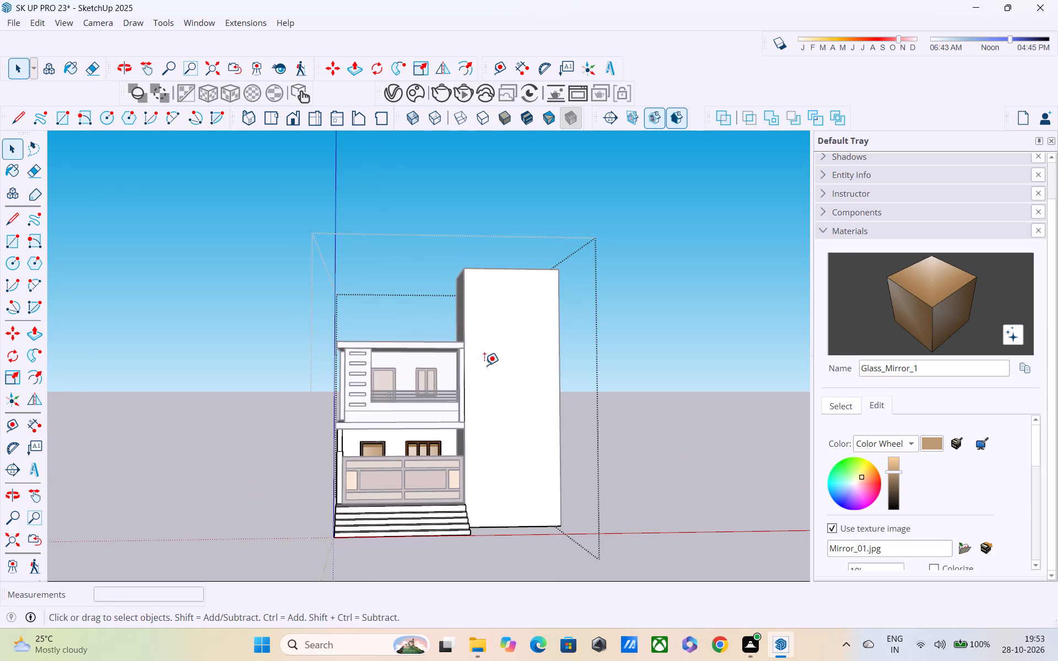
left_click(558, 323)
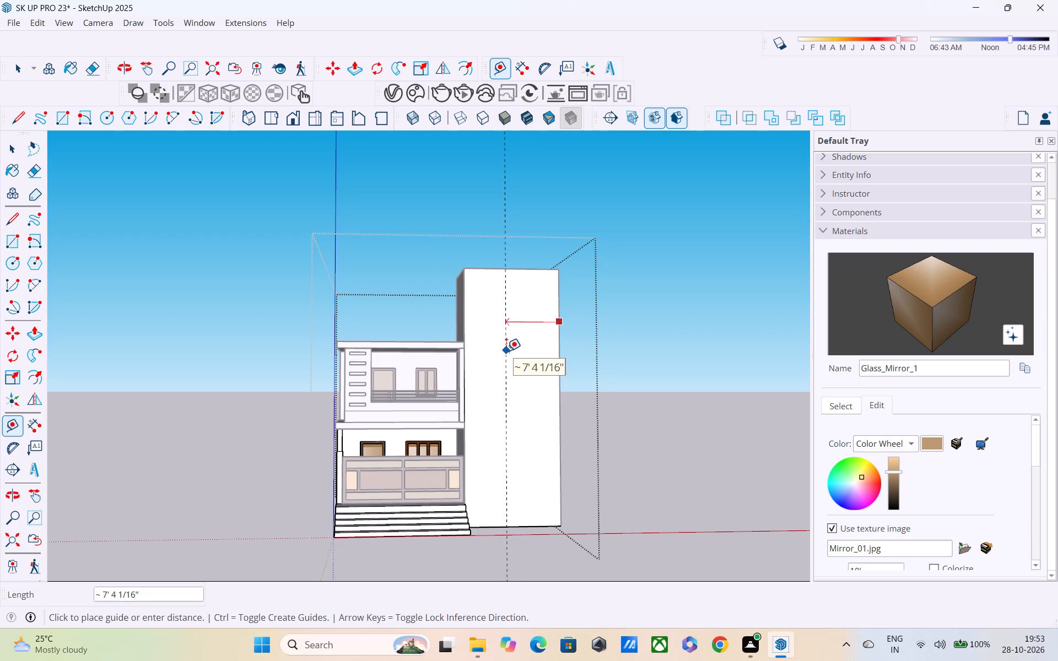
type("9\"")
key("Return")
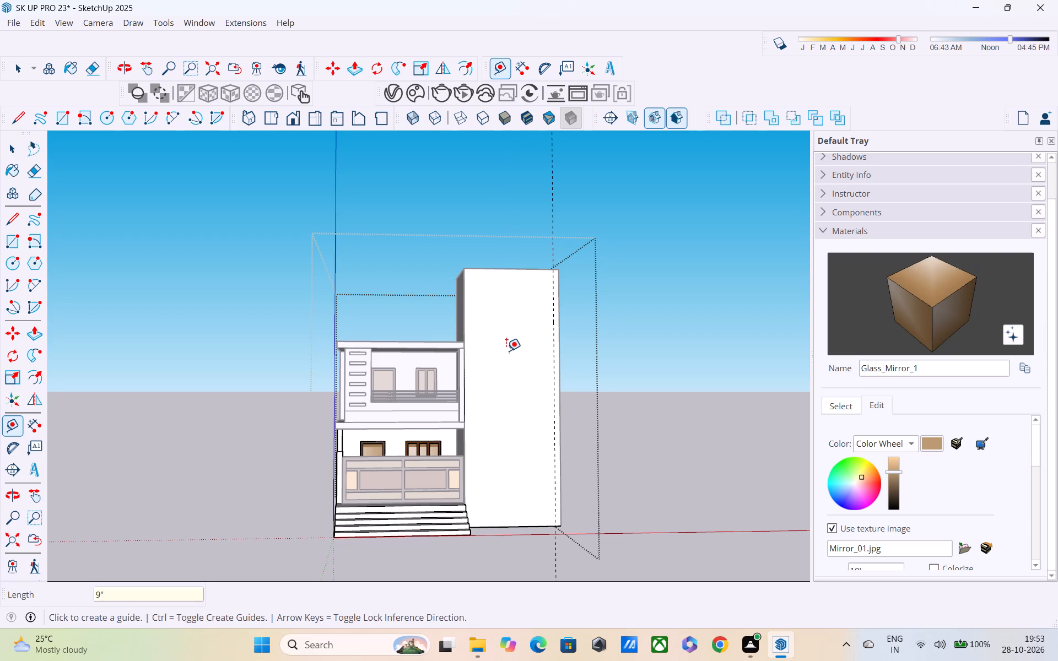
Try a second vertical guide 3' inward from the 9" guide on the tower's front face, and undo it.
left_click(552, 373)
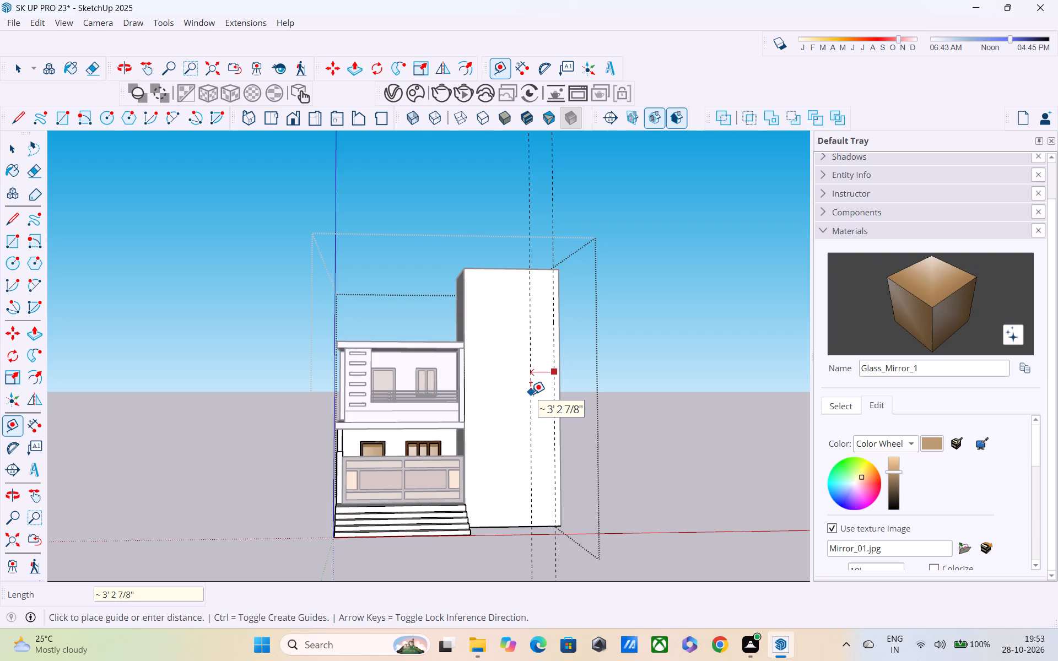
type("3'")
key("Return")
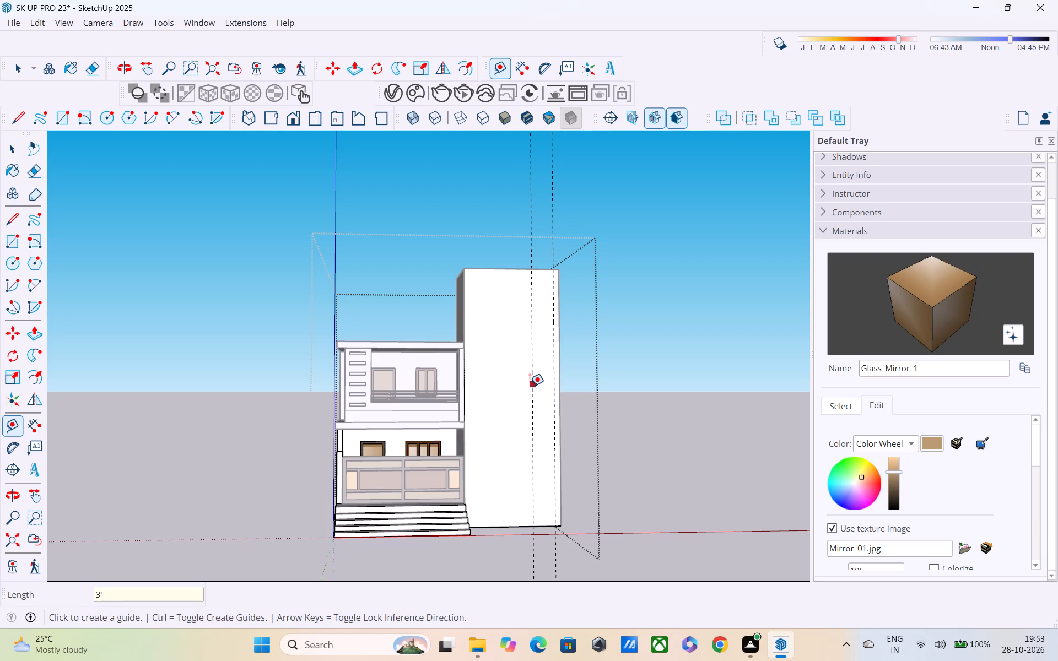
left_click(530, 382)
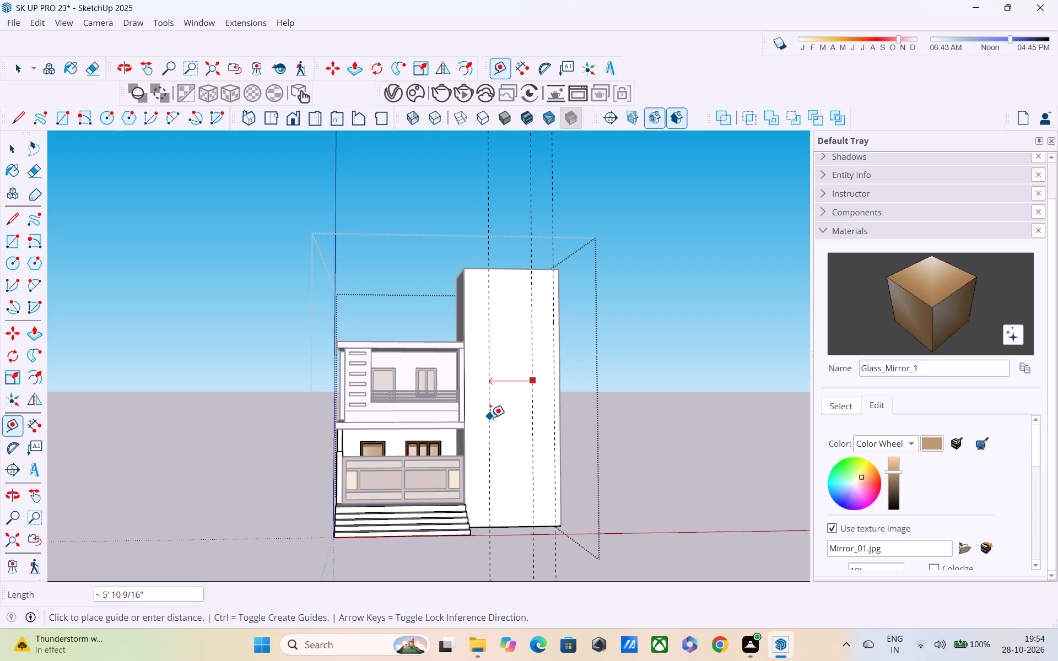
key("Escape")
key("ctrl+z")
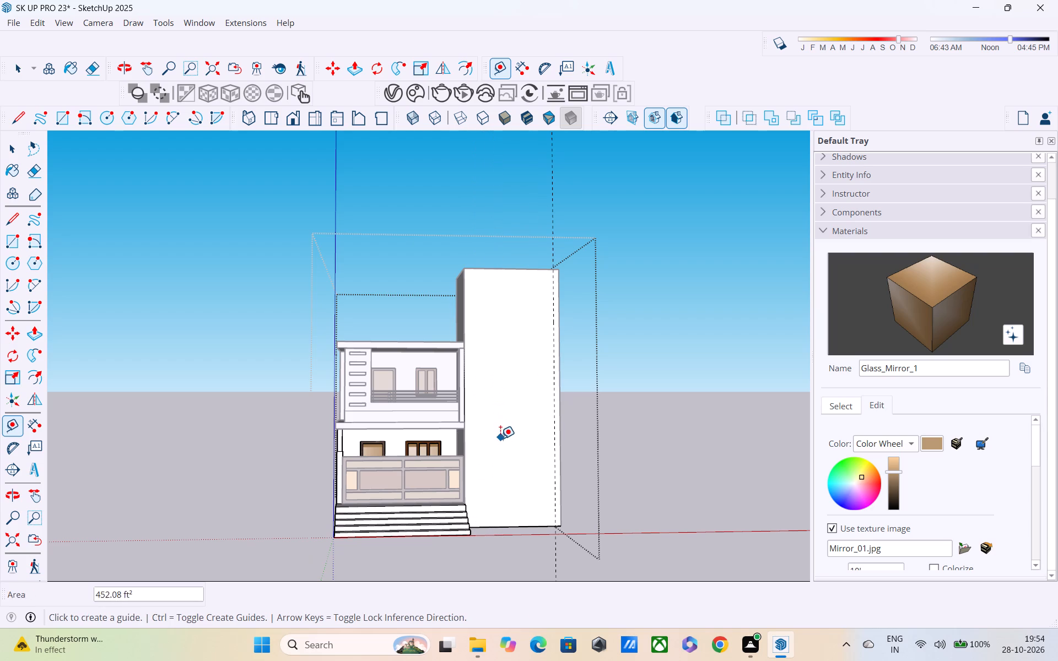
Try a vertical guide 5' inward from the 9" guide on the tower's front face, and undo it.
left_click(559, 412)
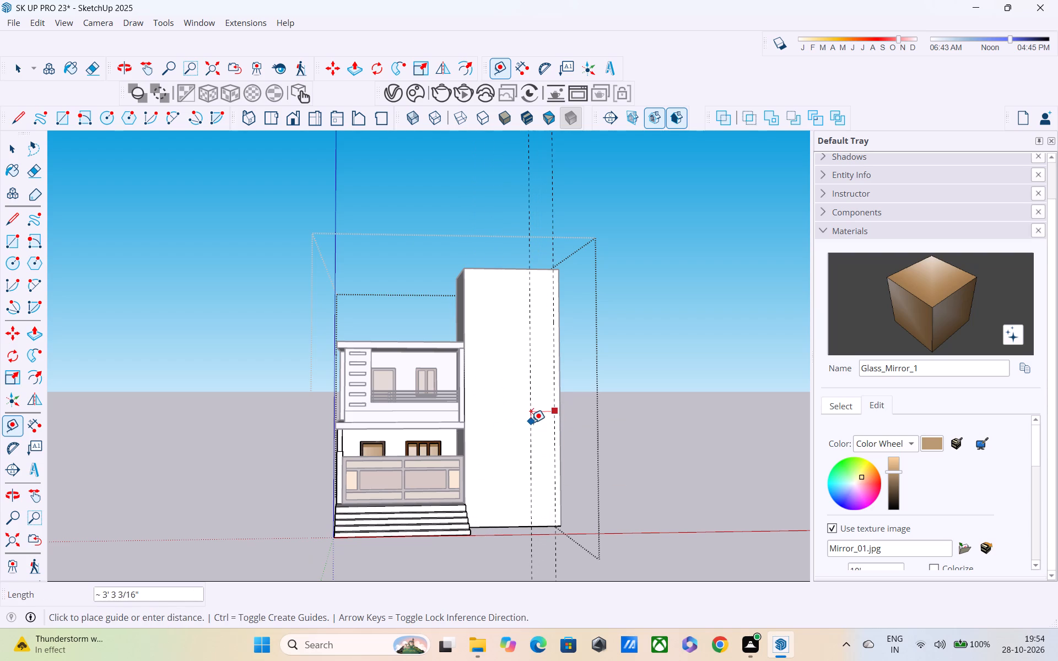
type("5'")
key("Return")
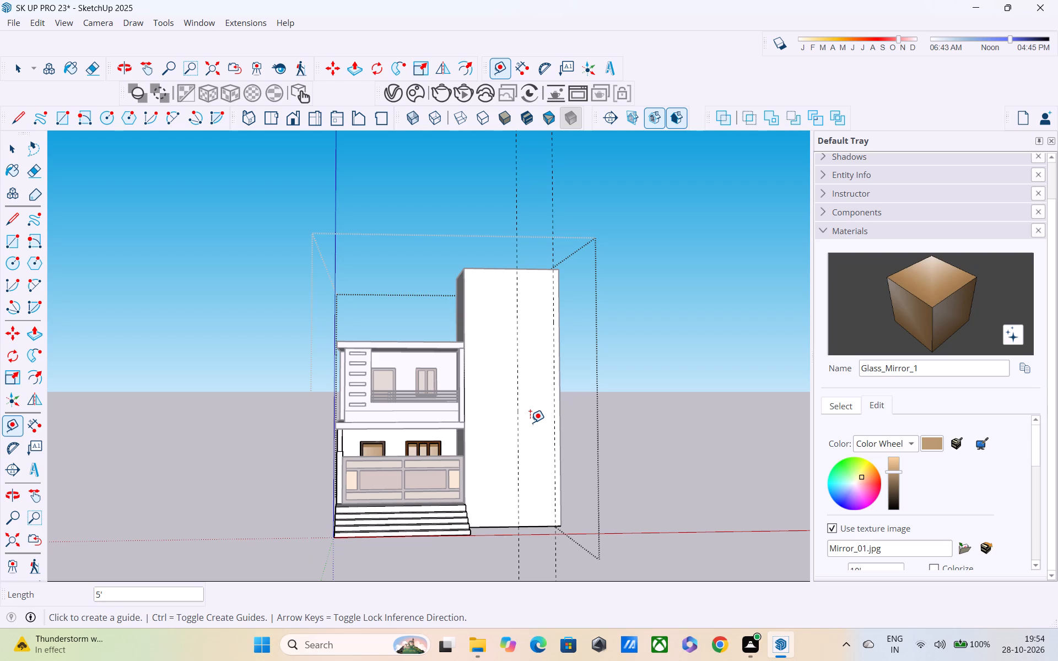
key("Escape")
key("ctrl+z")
Place a vertical guide 4' inward from the 9" guide on the tower's front face.
scroll(553, 396, "up", 2)
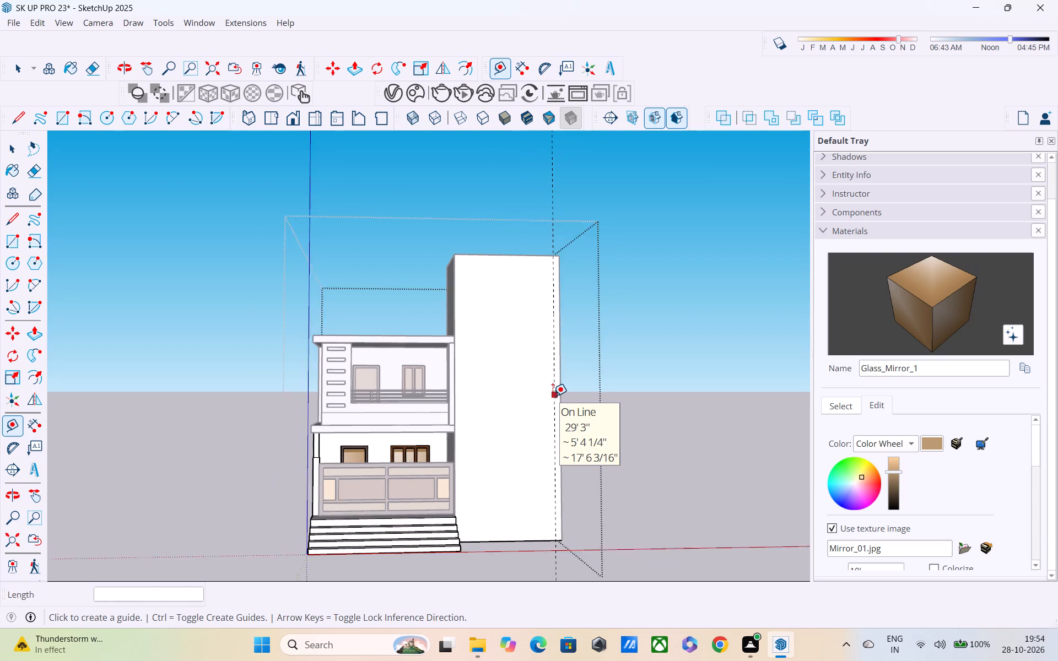
left_click(555, 386)
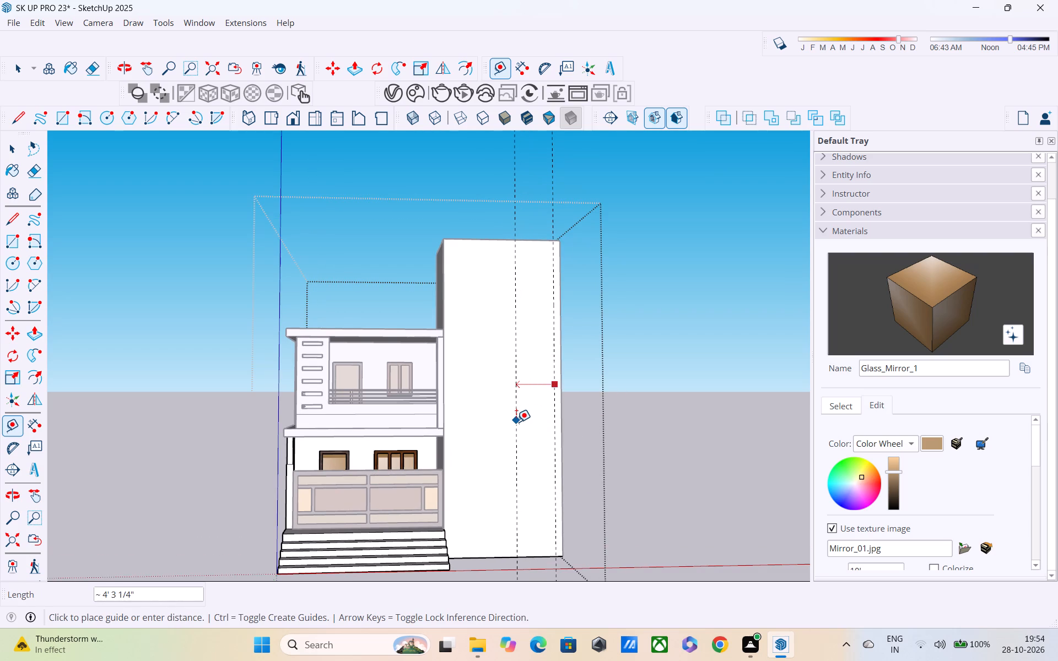
type("4'")
key("Return")
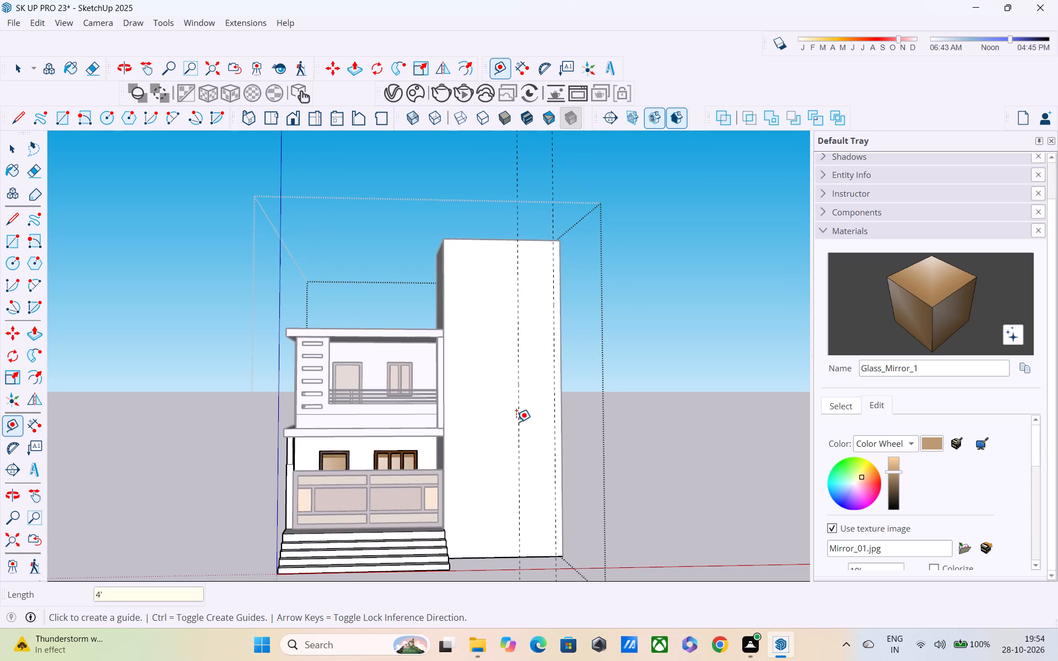
Start another vertical guide from the 4' guide, offset across the tower's front face towards the balconies.
left_click(519, 407)
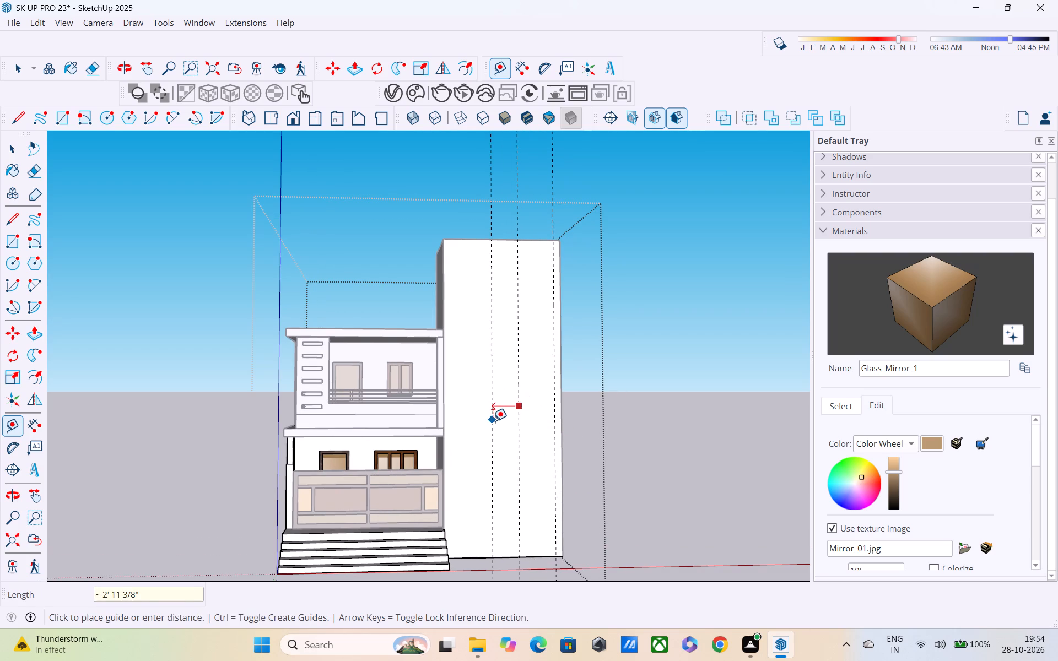
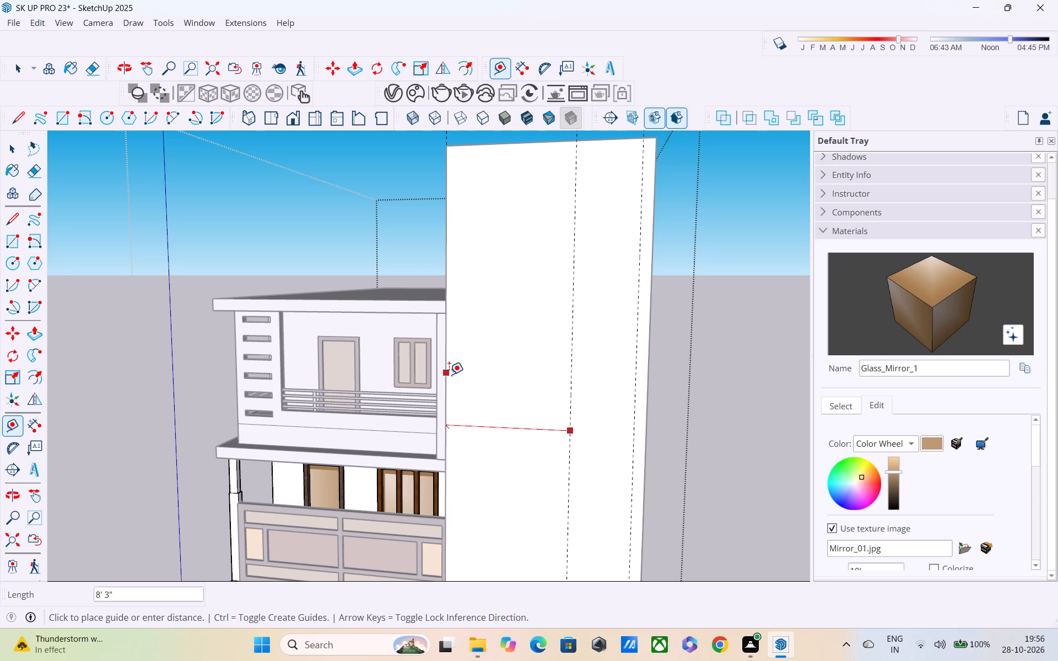
Undo the guides placed inward from the 9" guide on the tower's front face.
key("ctrl+z")
key("ctrl+z")
key("ctrl+z")
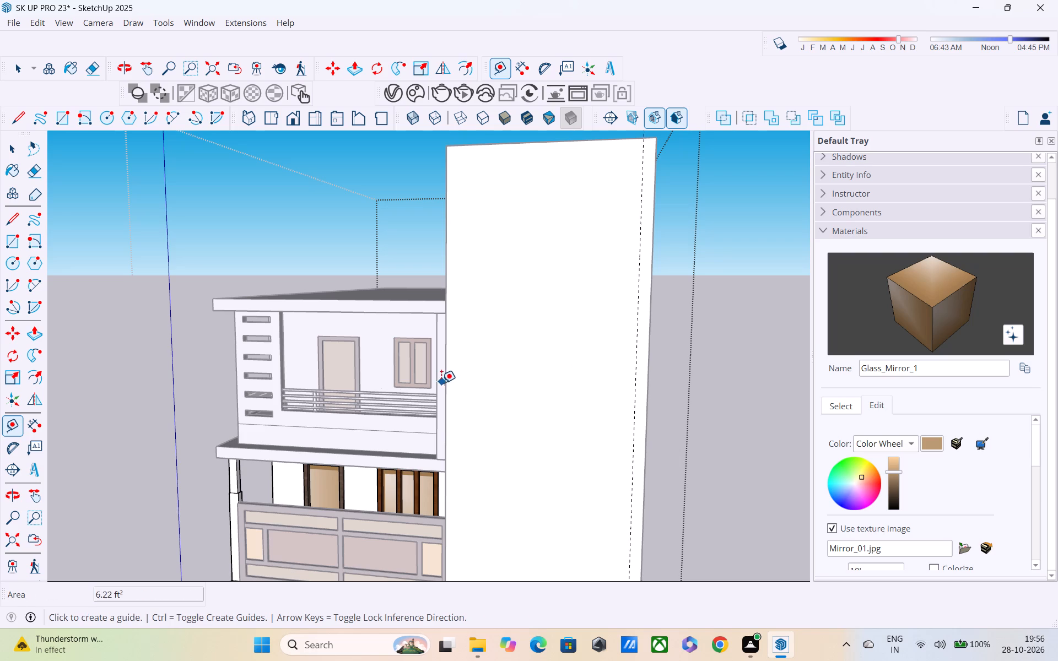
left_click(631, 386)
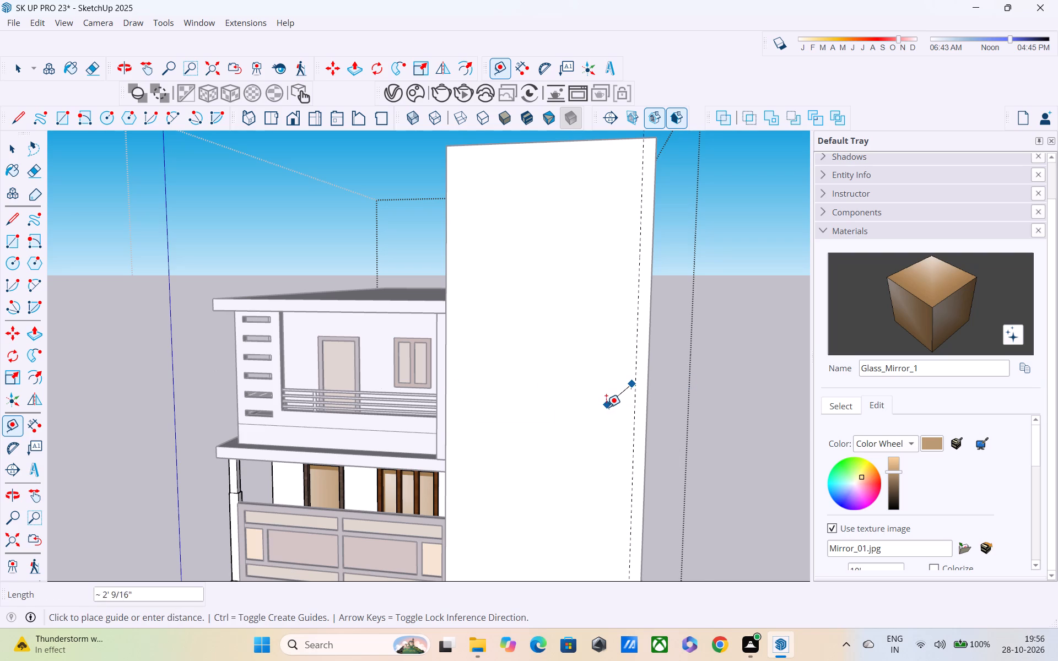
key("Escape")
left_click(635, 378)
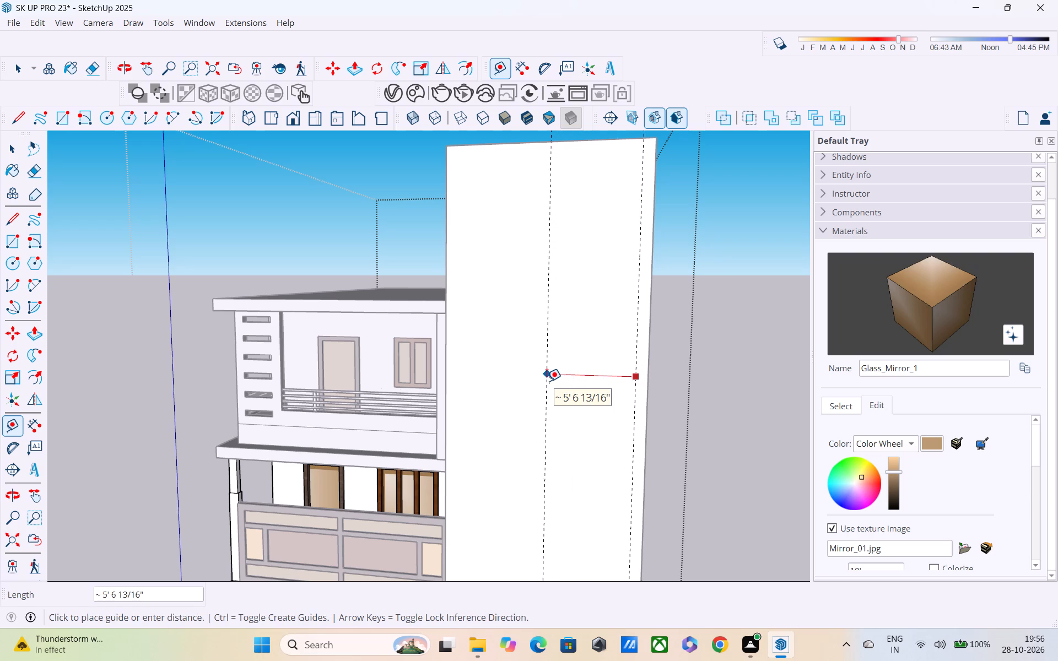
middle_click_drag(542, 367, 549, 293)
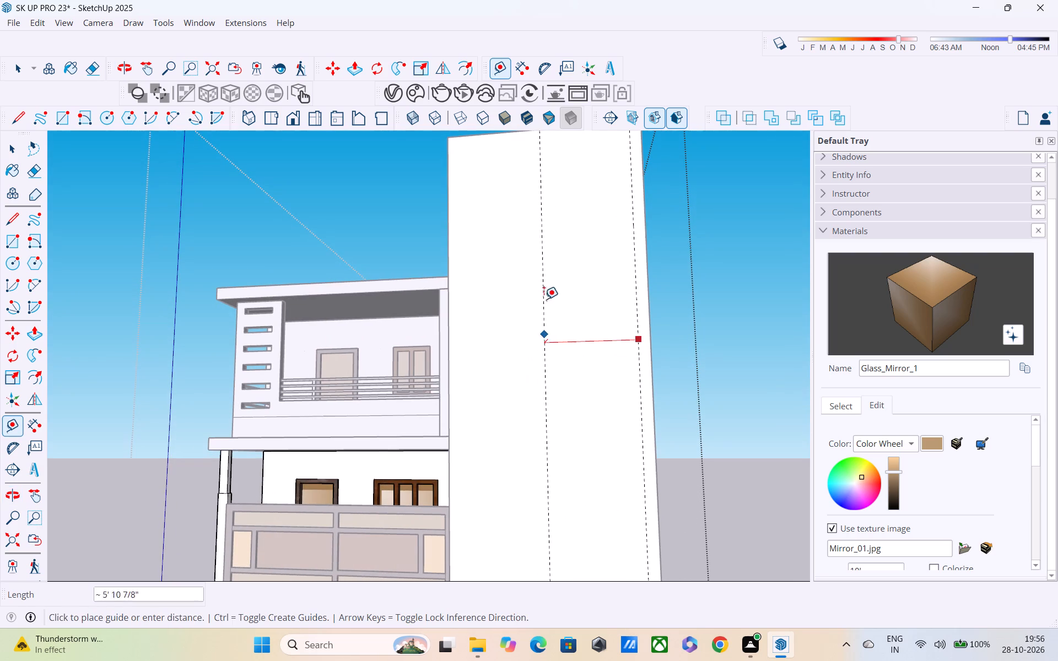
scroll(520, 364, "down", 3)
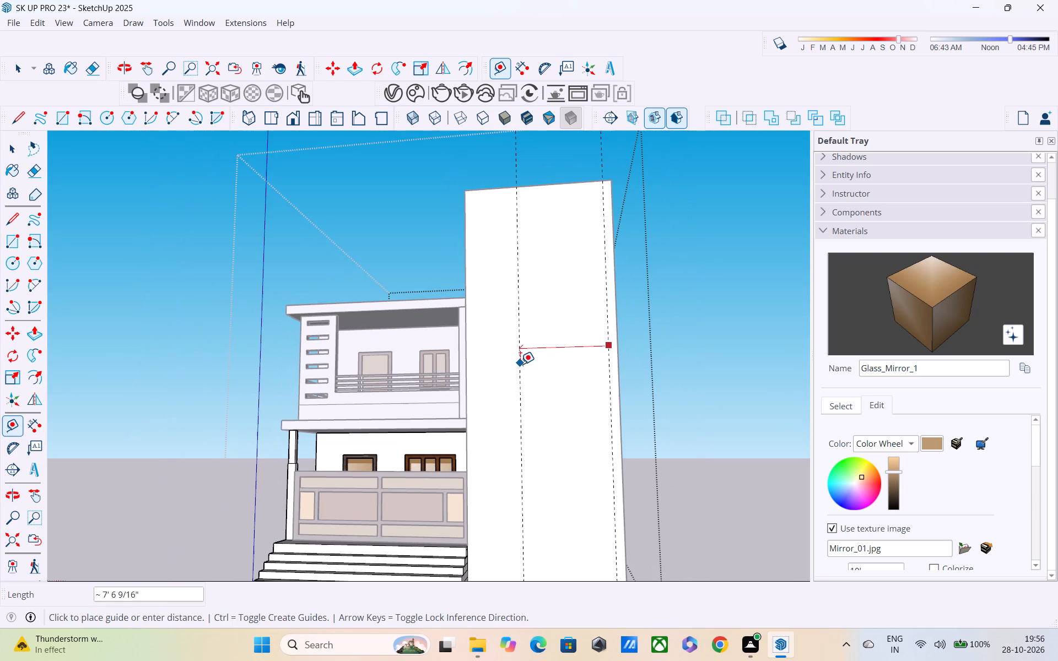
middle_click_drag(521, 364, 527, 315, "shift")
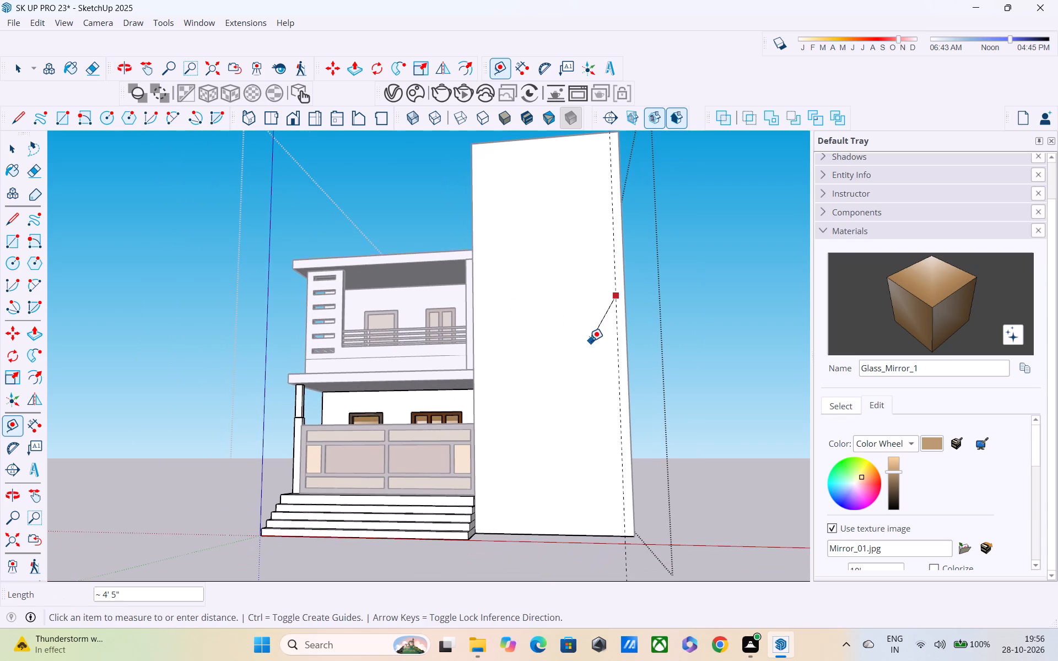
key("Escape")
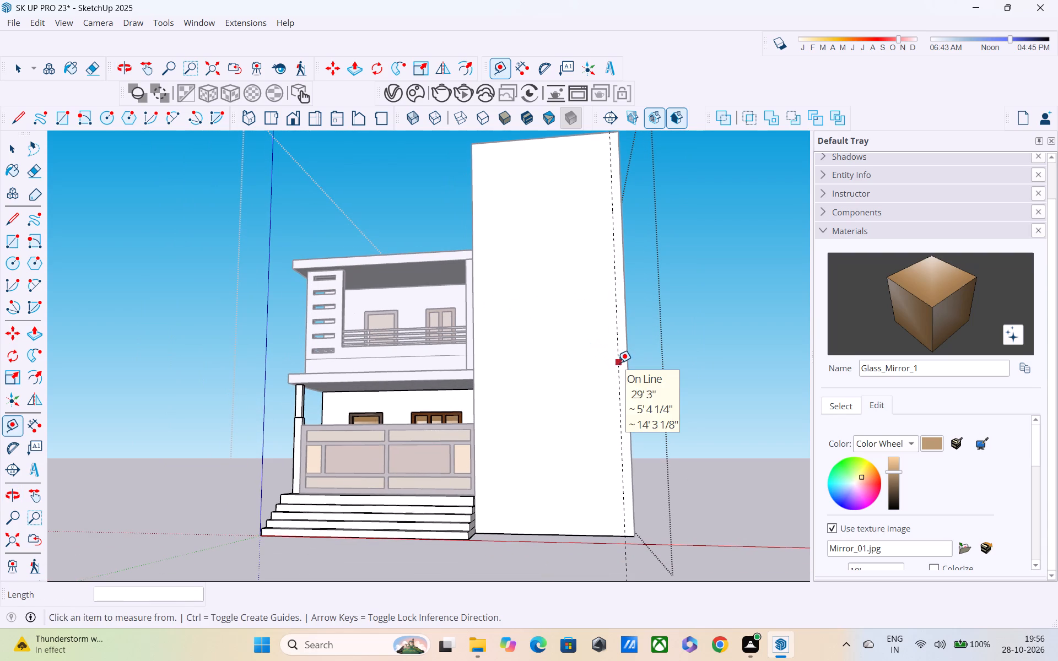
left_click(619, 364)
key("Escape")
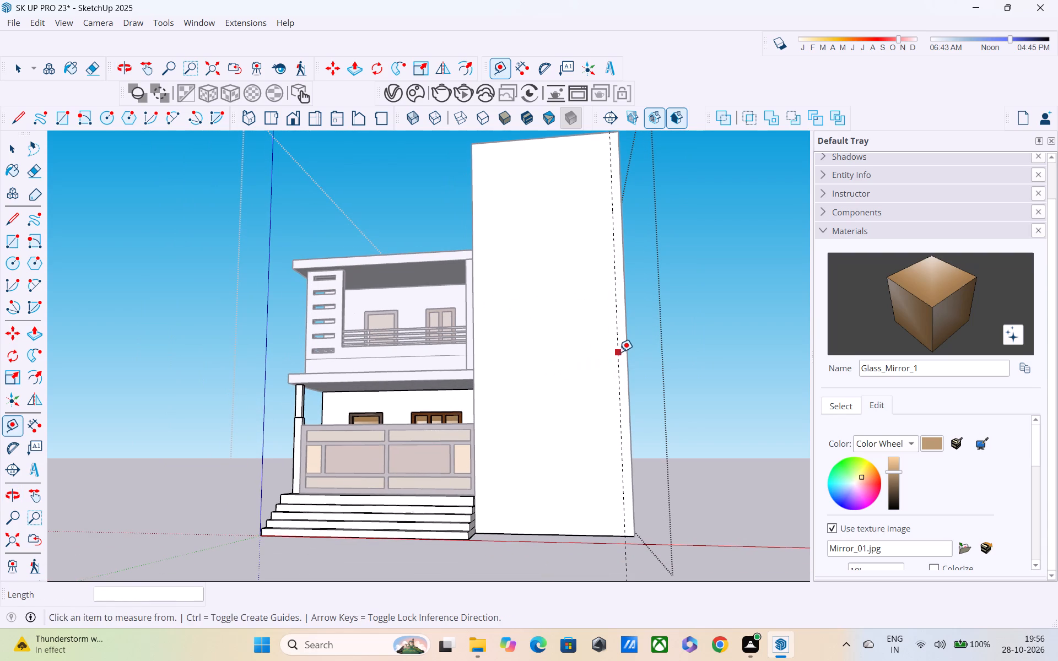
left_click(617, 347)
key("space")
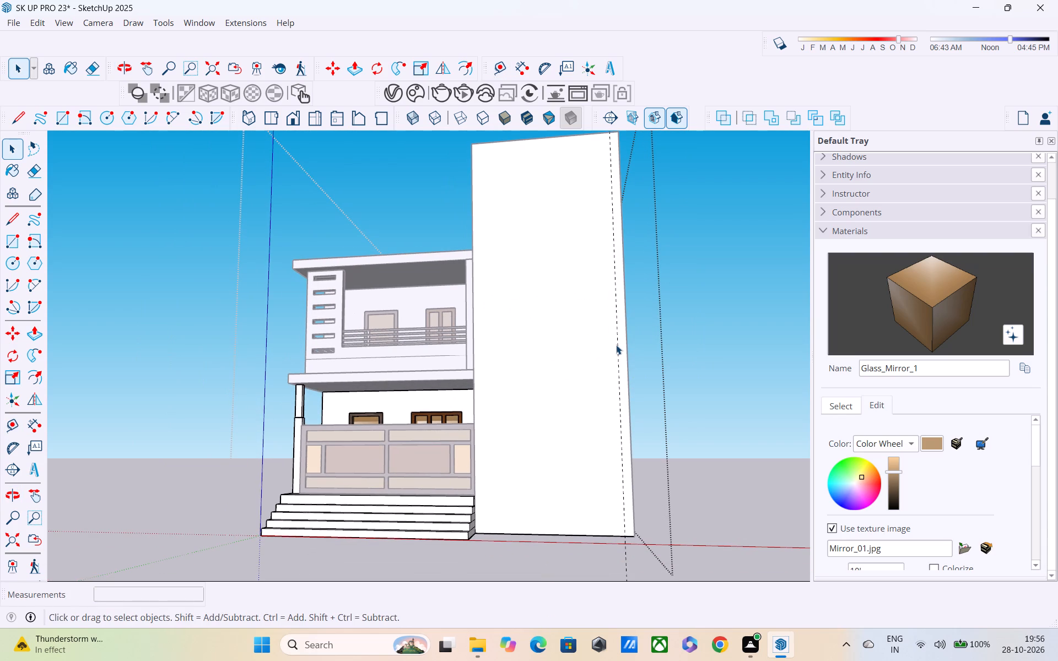
Place a vertical guide 5' inward from the 9" guide on the tower's front face.
key("t")
left_click(613, 329)
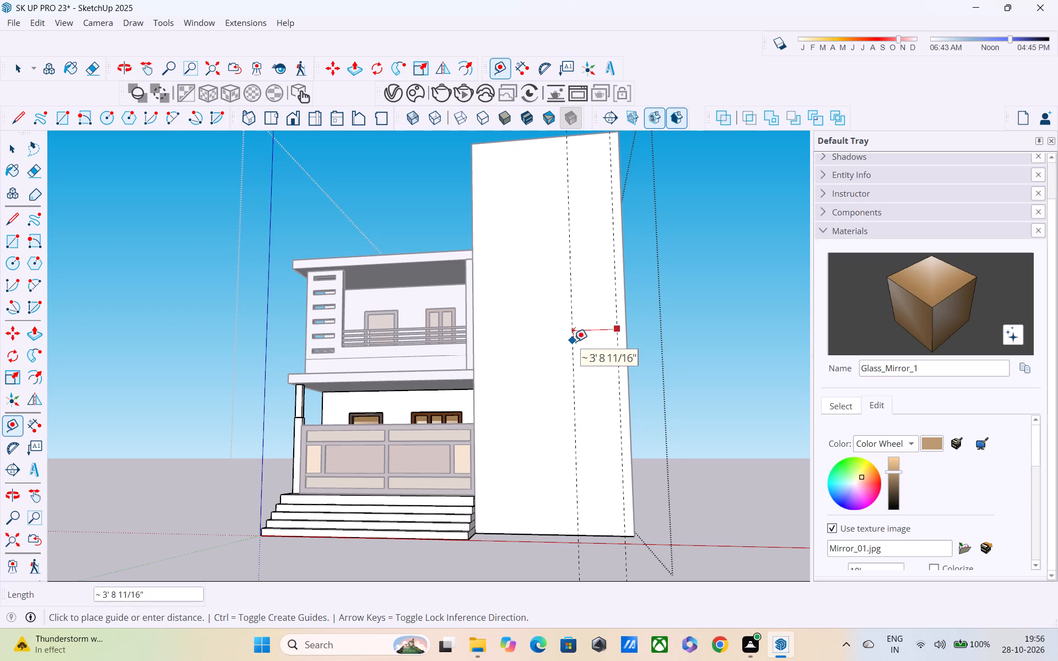
type("5'")
key("Return")
Place another vertical guide 4' from the 5' guide on the tower's front face, towards the balconies.
middle_click_drag(573, 345, 475, 449)
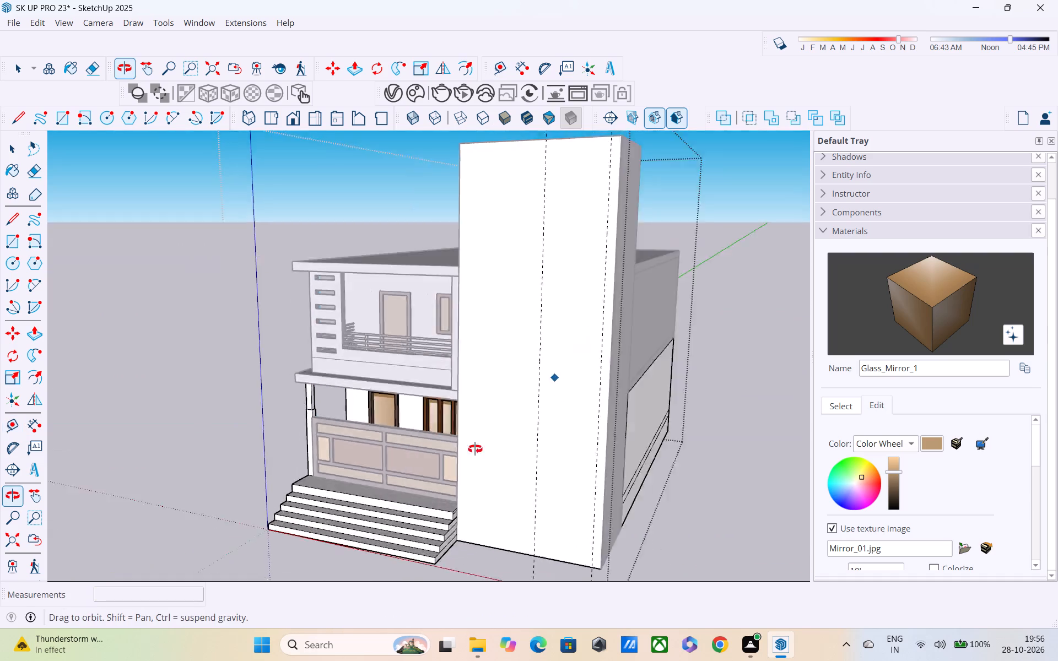
middle_click_drag(475, 449, 380, 462)
scroll(410, 398, "down", 4)
middle_click_drag(424, 396, 602, 339)
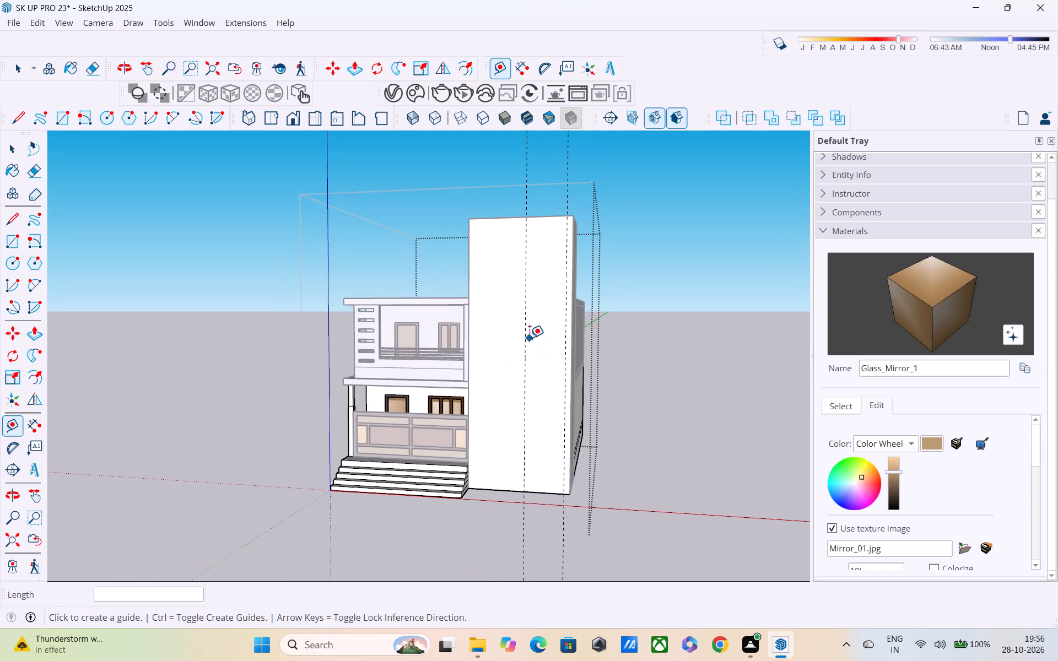
left_click(526, 331)
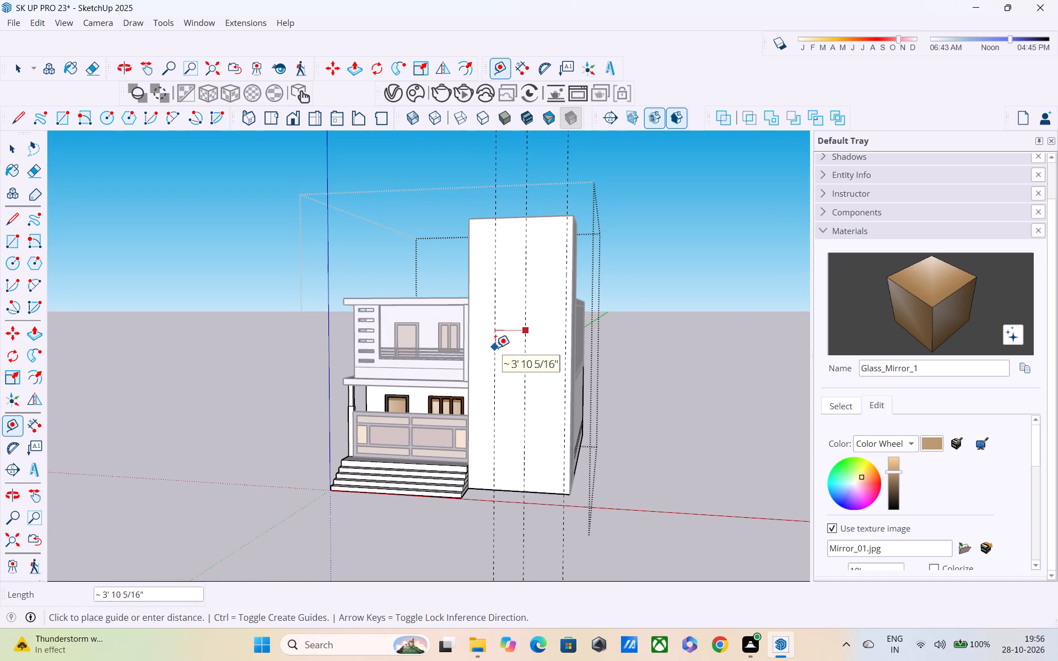
type("4'")
key("Return")
Leave the house group to check the tower's guide layout from several angles, and reopen the group for editing.
scroll(495, 348, "down", 1)
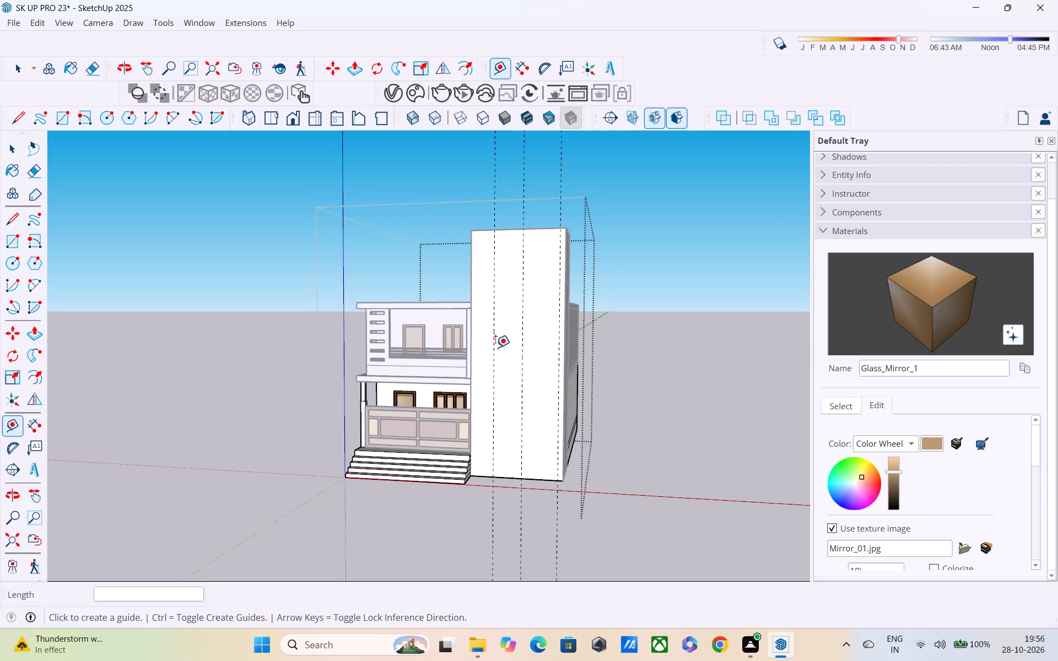
scroll(495, 348, "down", 1)
middle_click_drag(495, 348, 582, 346)
scroll(574, 323, "down", 3)
middle_click_drag(574, 323, 759, 450)
scroll(579, 340, "up", 1)
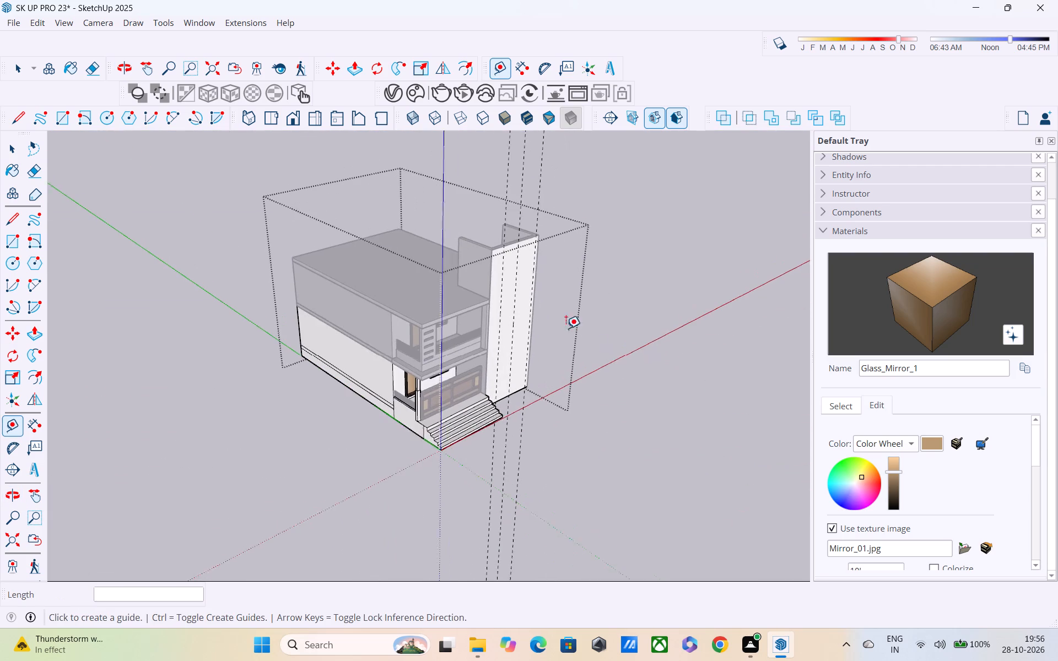
scroll(566, 328, "up", 1)
key("space")
left_click(634, 266)
scroll(612, 284, "up", 1)
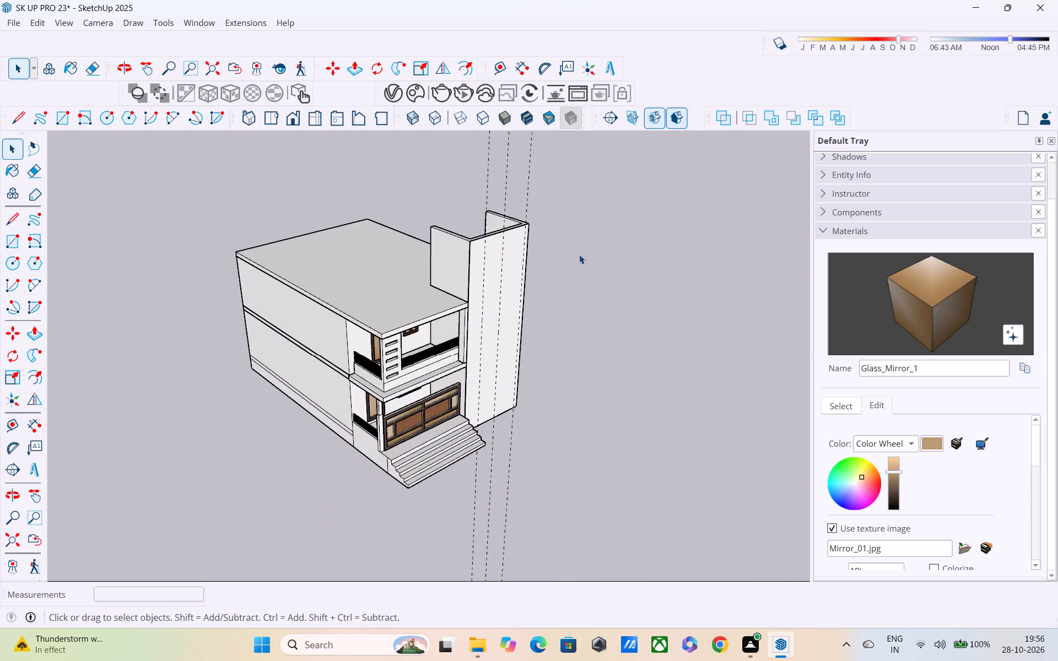
middle_click_drag(554, 243, 492, 209)
double_click(483, 263)
middle_click_drag(495, 268, 467, 230)
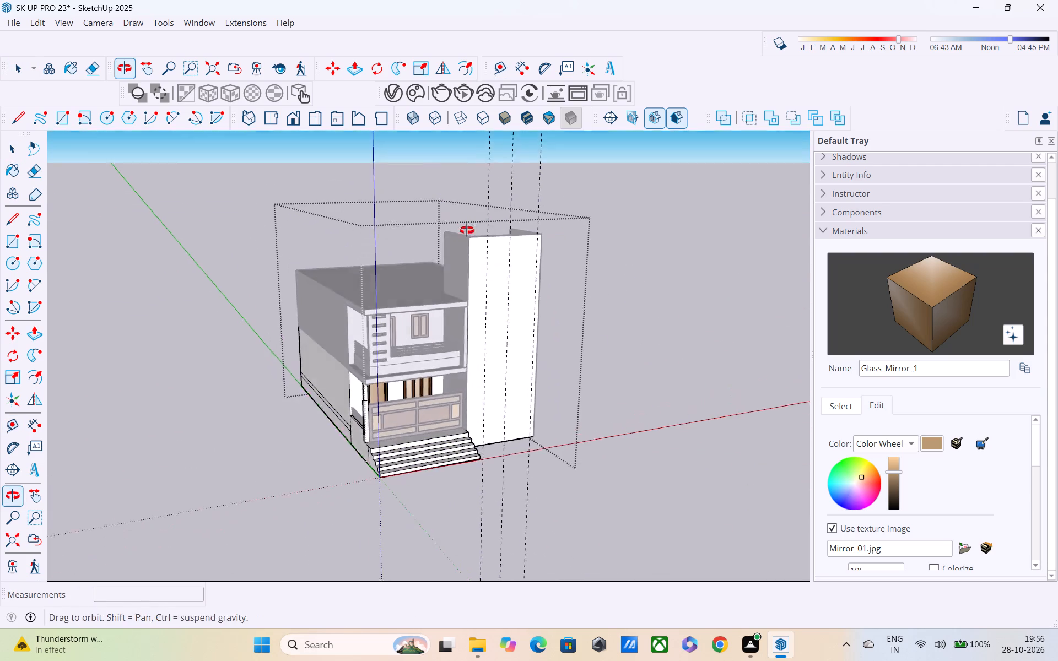
middle_click_drag(467, 230, 465, 227)
scroll(488, 258, "up", 4)
middle_click_drag(506, 282, 457, 153, "shift")
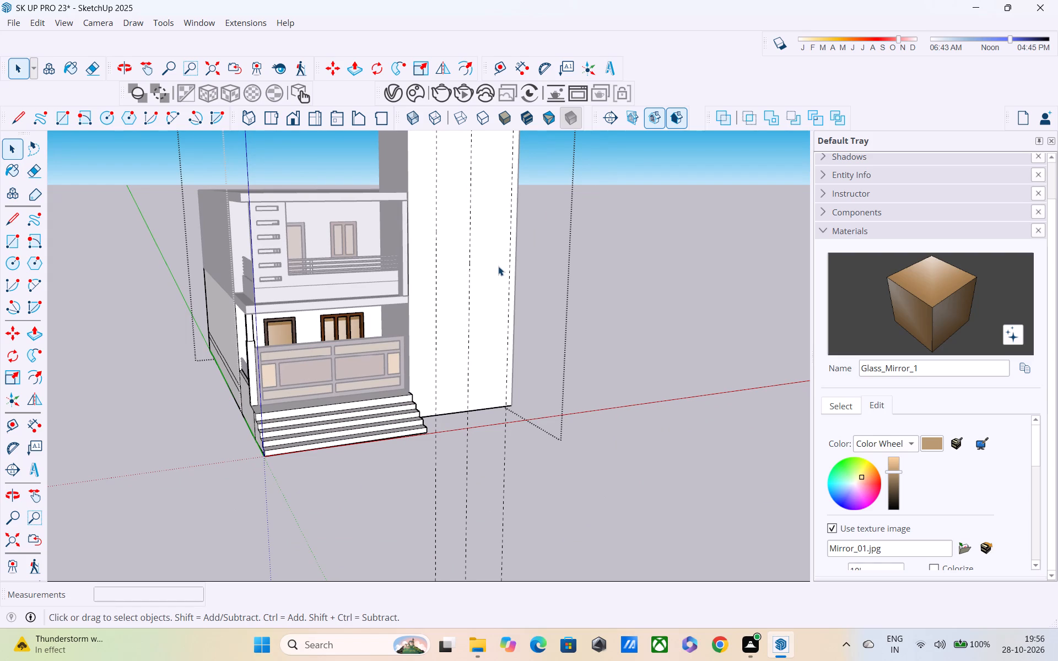
scroll(499, 267, "down", 1)
scroll(499, 270, "up", 1, "shift")
middle_click_drag(503, 277, 511, 359, "shift")
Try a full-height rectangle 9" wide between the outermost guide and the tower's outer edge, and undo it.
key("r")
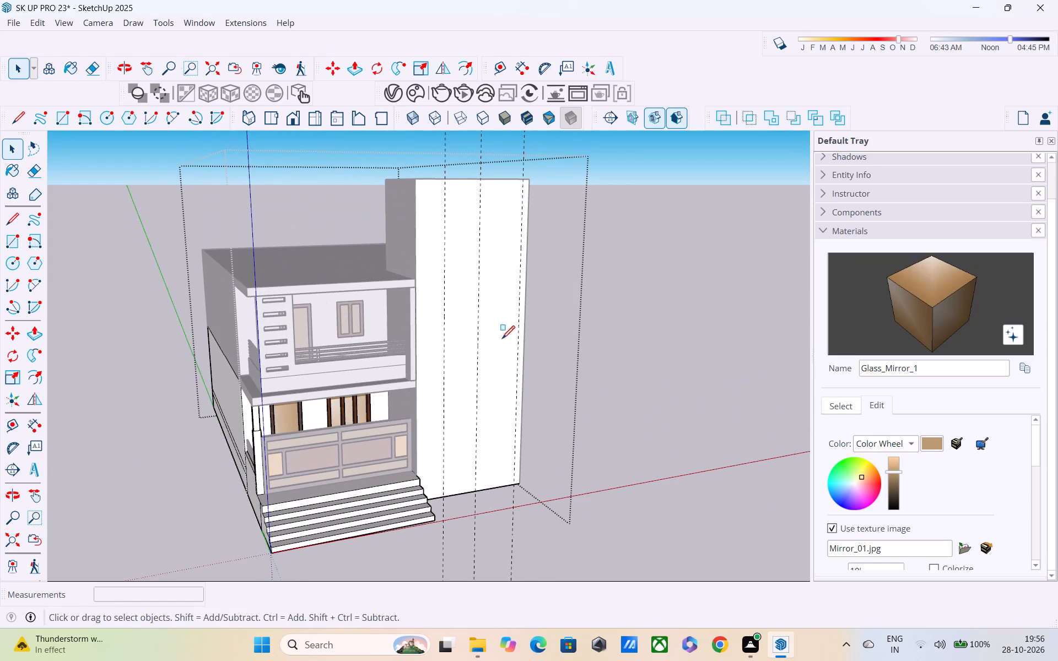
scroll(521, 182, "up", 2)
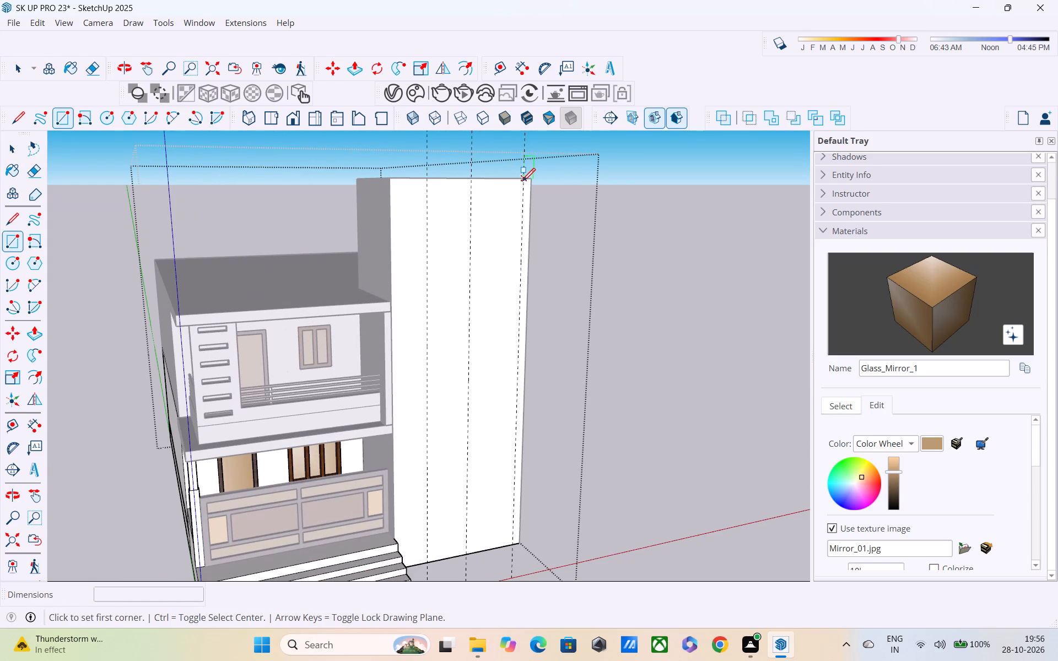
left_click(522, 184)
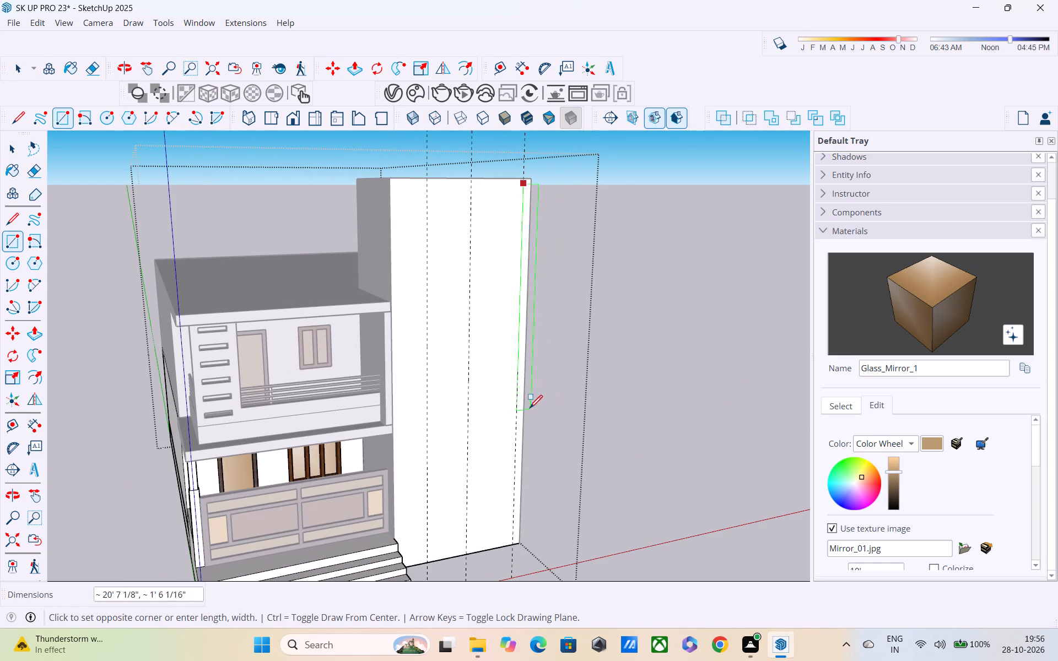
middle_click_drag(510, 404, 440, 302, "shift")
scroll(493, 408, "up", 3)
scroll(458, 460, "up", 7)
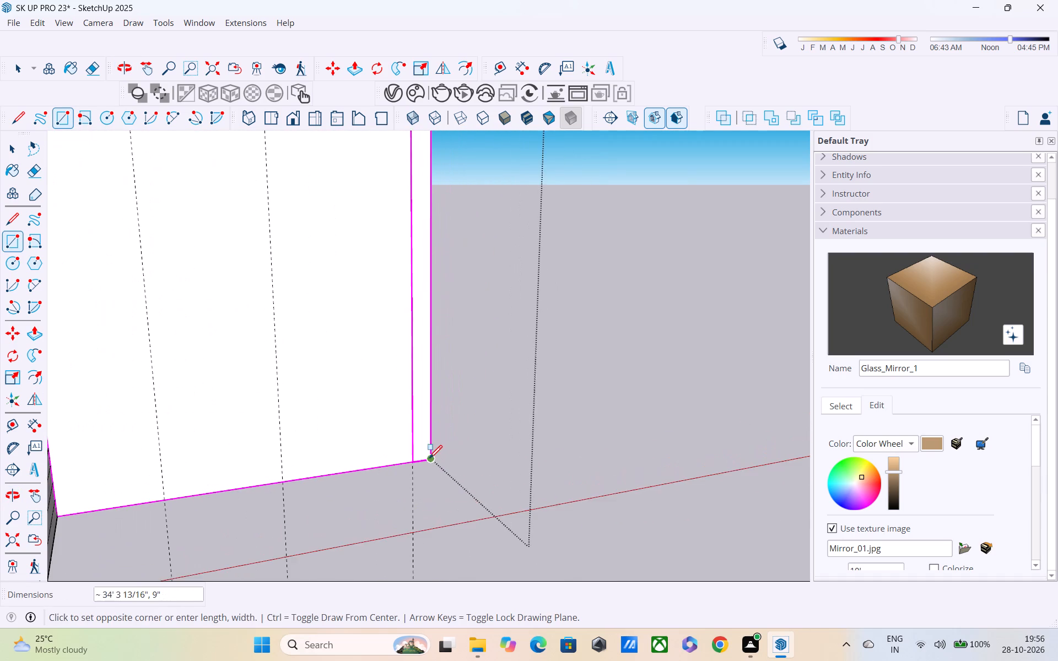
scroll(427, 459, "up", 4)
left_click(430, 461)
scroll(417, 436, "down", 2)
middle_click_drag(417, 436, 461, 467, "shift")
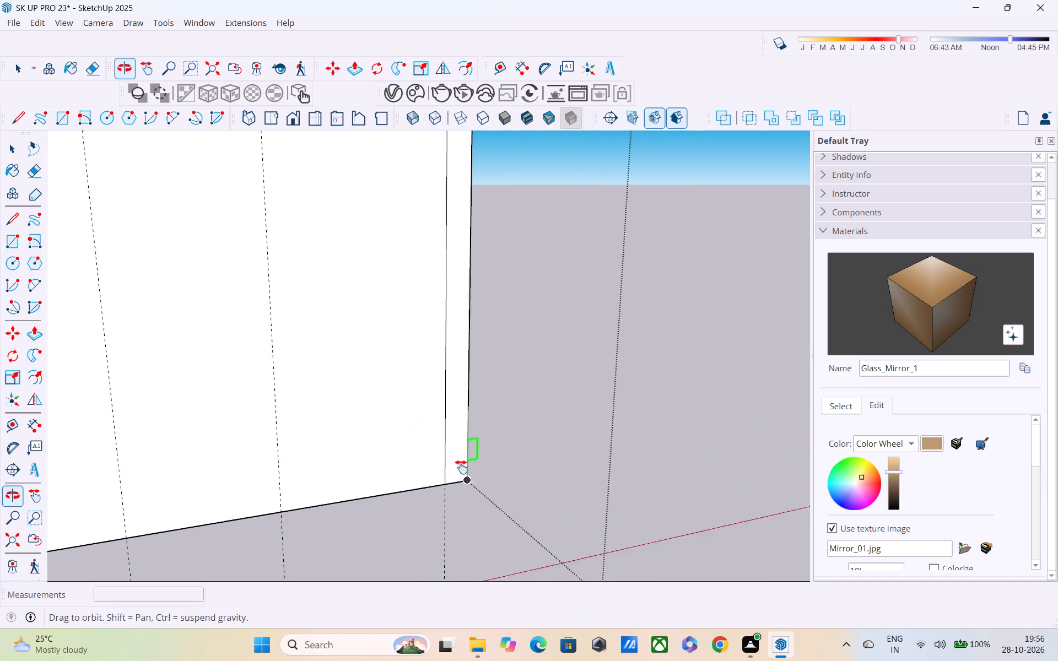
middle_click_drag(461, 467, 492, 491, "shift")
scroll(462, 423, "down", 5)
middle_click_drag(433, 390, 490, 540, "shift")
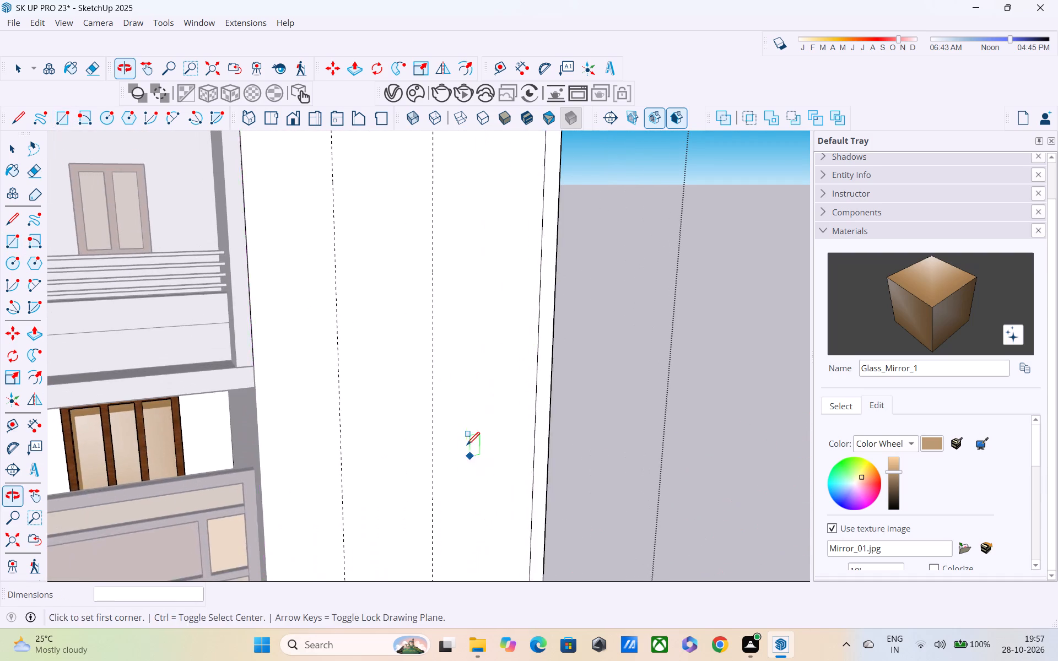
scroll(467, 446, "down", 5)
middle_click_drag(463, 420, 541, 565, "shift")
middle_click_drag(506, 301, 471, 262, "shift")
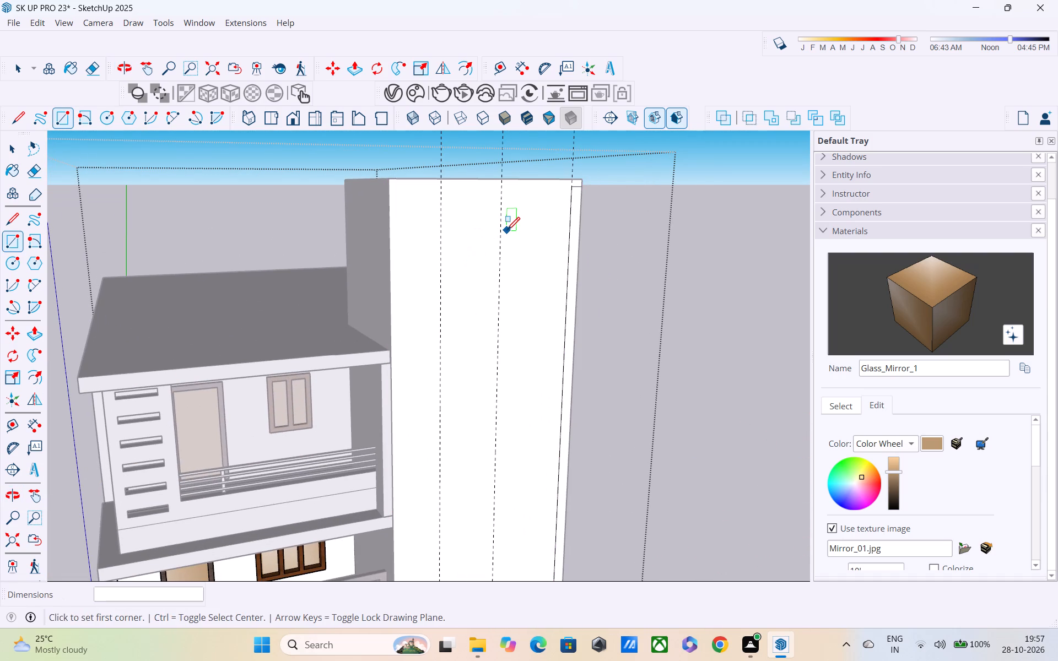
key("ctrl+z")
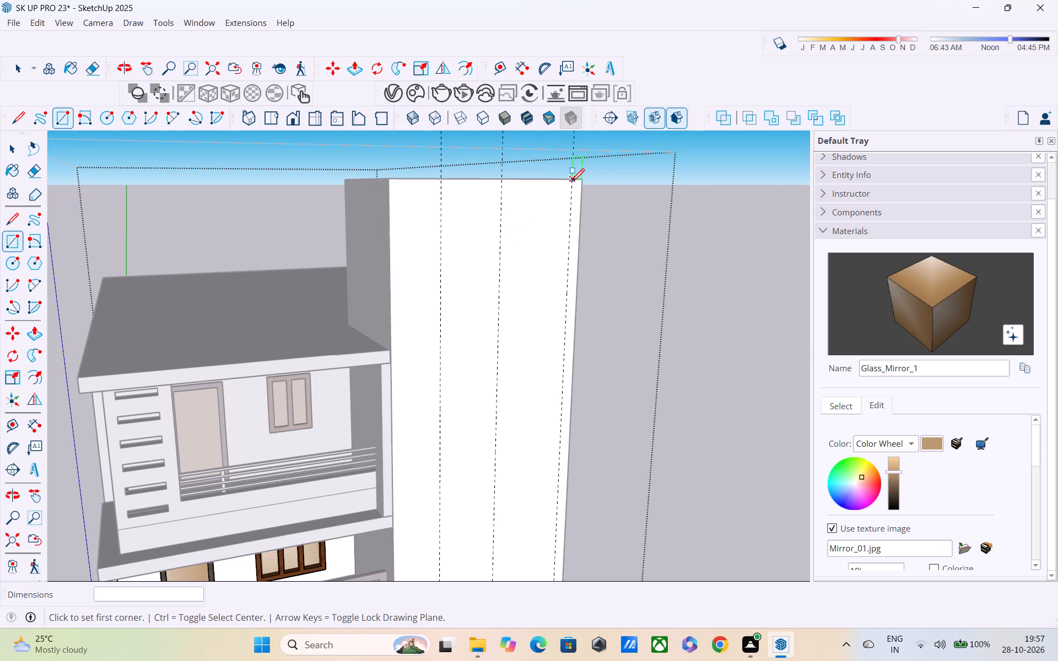
Draw a full-height rectangle 9" wide, about 34' 9" tall, between the outermost guide and the tower's outer edge.
left_click(570, 183)
middle_click_drag(585, 311, 495, 184)
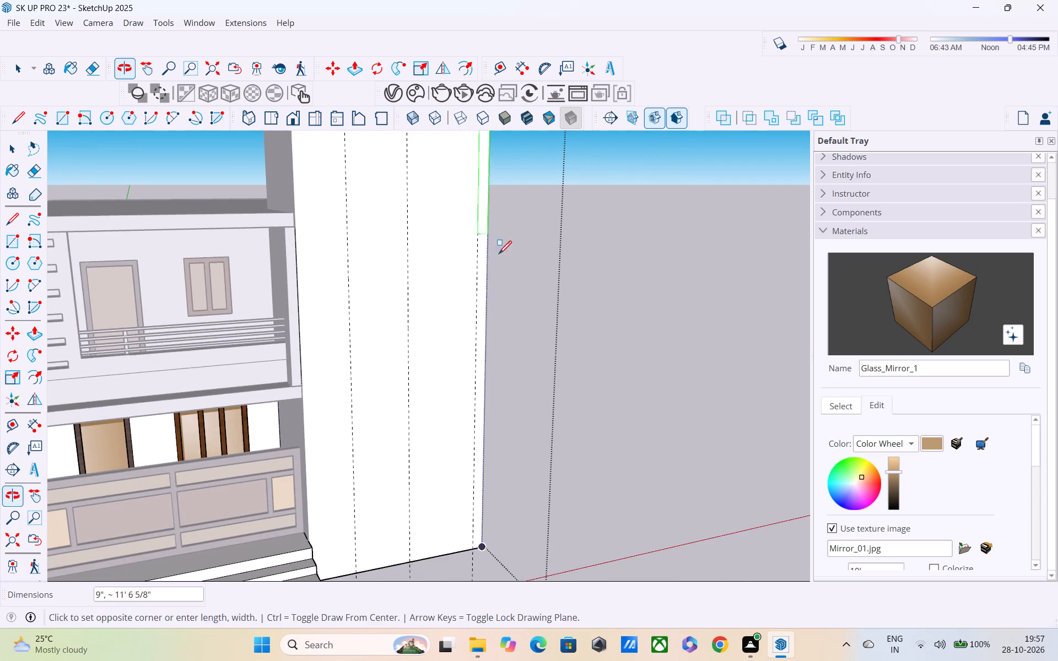
middle_click_drag(501, 295, 445, 153)
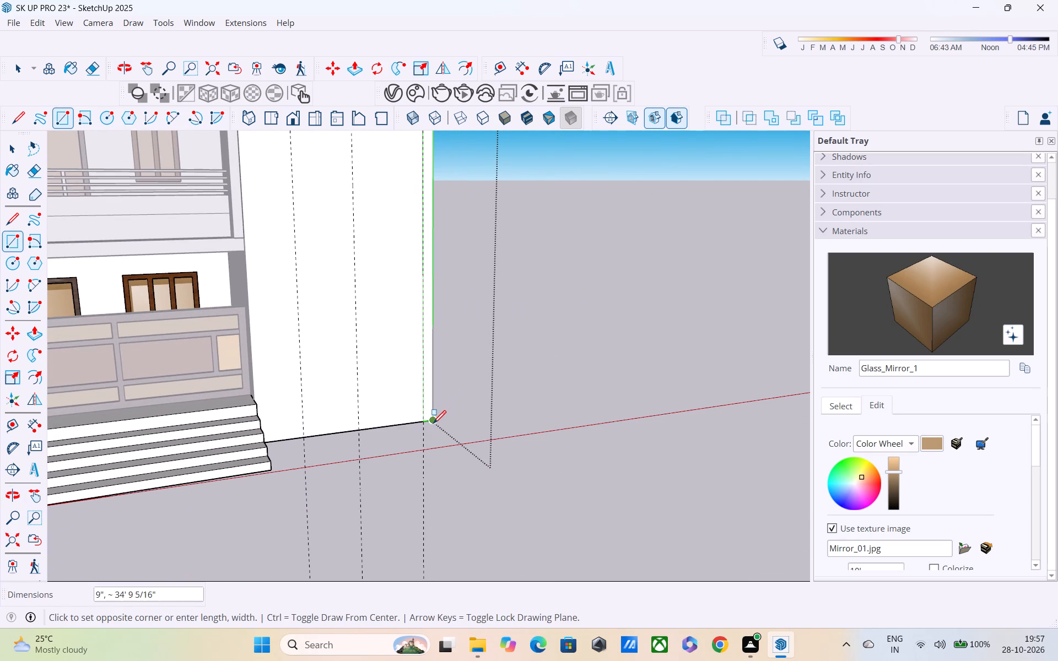
scroll(433, 425, "up", 9)
left_click(433, 416)
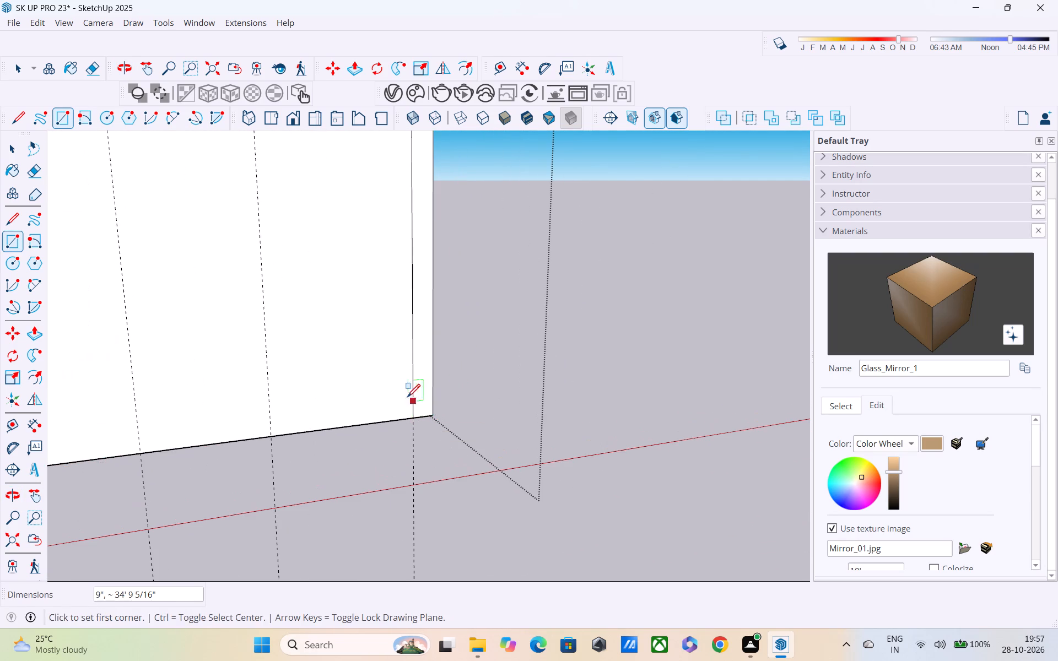
Draw a full-height rectangle 5' wide on the tower front, between the middle guide and the 9" strip.
middle_click_drag(406, 396, 511, 612, "shift")
scroll(434, 366, "down", 6)
middle_click_drag(441, 338, 516, 640, "shift")
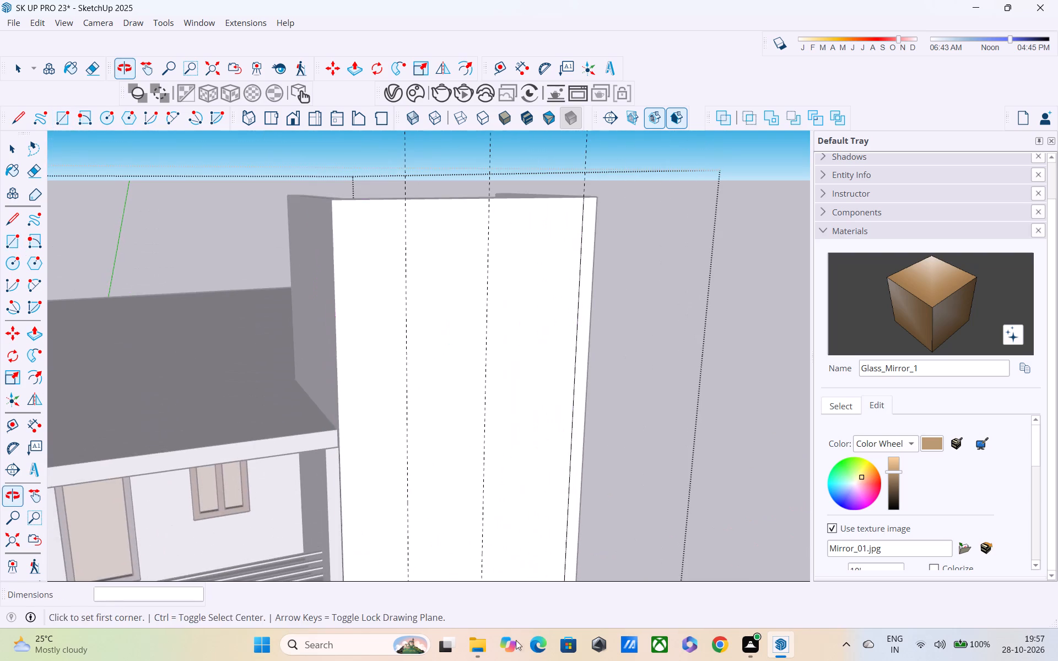
middle_click_drag(516, 640, 516, 642, "shift")
middle_click_drag(520, 309, 406, 228, "shift")
middle_click_drag(394, 235, 449, 378, "shift")
scroll(400, 294, "up", 2)
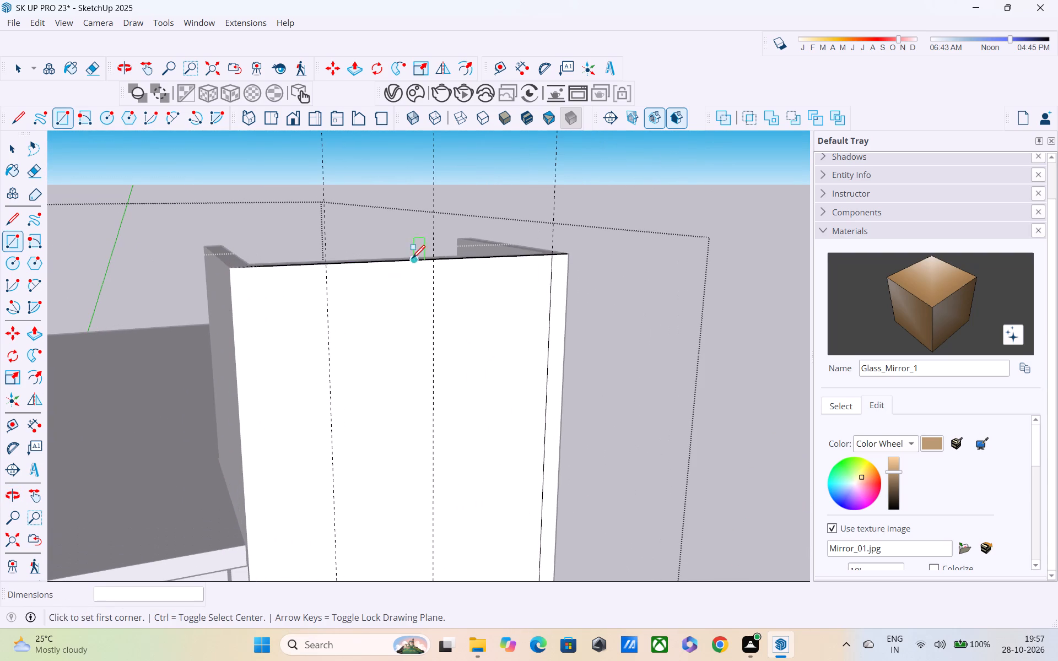
left_click(433, 263)
middle_click_drag(516, 410, 370, 242, "shift")
middle_click_drag(400, 380, 348, 197, "shift")
middle_click_drag(387, 464, 283, 125, "shift")
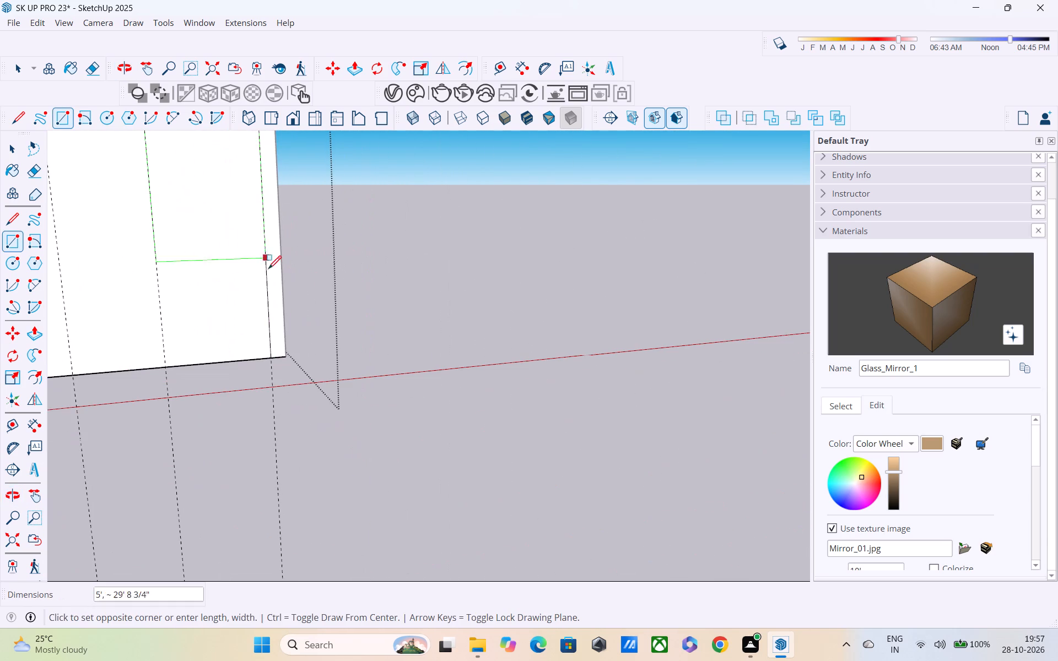
left_click(276, 356)
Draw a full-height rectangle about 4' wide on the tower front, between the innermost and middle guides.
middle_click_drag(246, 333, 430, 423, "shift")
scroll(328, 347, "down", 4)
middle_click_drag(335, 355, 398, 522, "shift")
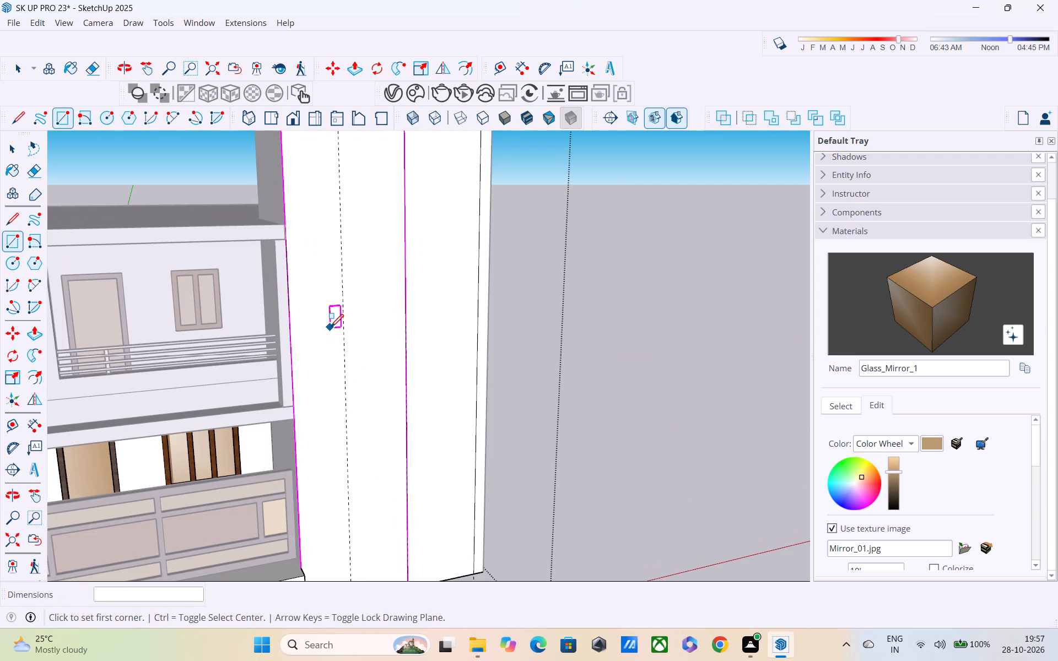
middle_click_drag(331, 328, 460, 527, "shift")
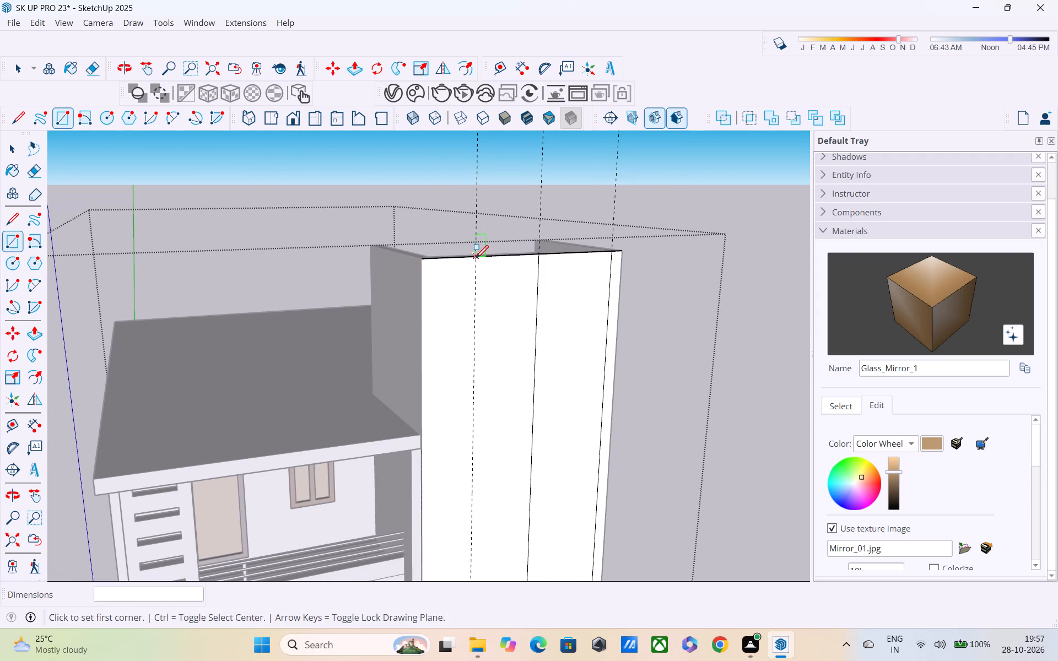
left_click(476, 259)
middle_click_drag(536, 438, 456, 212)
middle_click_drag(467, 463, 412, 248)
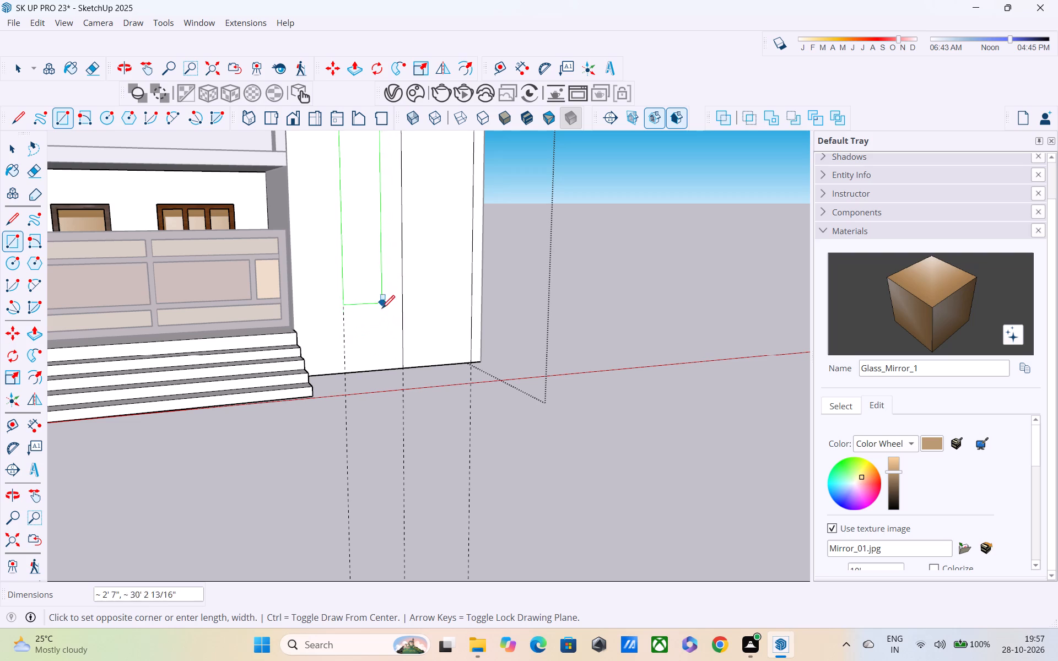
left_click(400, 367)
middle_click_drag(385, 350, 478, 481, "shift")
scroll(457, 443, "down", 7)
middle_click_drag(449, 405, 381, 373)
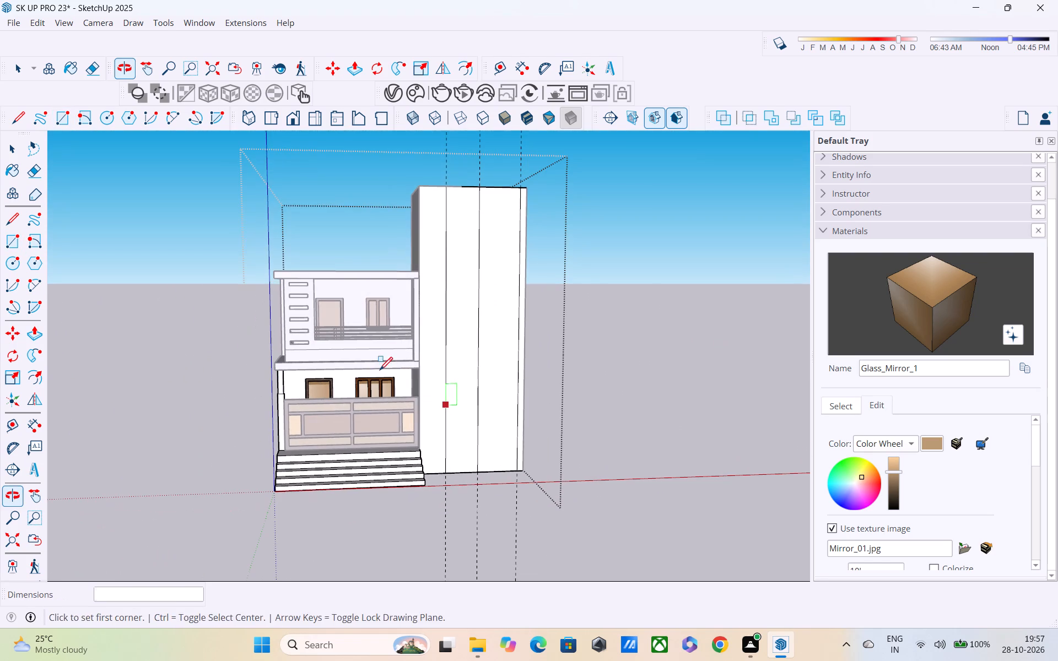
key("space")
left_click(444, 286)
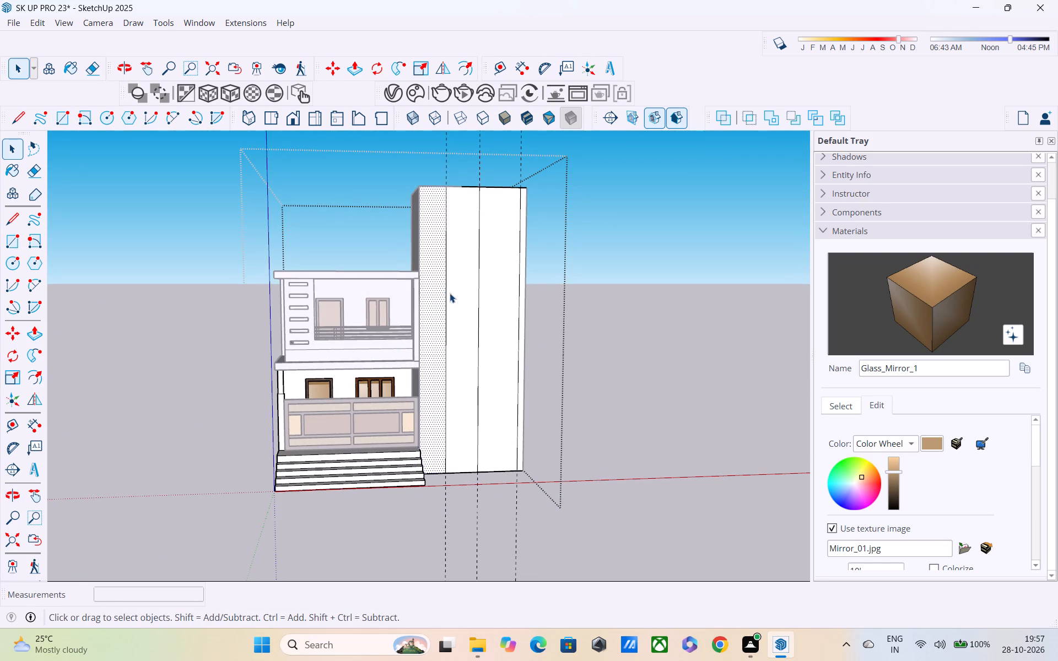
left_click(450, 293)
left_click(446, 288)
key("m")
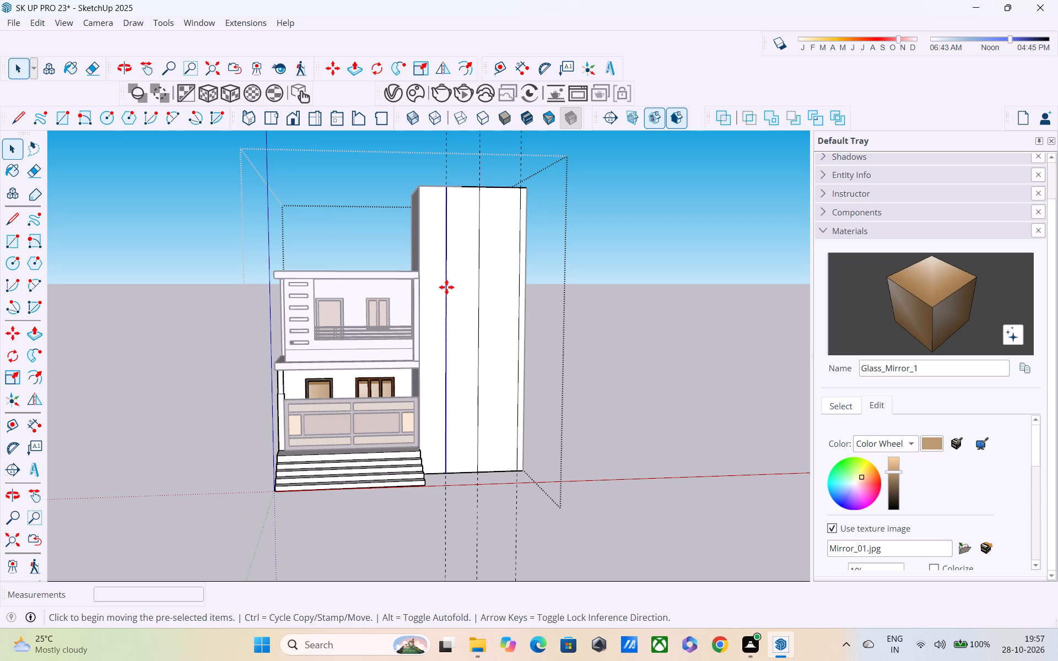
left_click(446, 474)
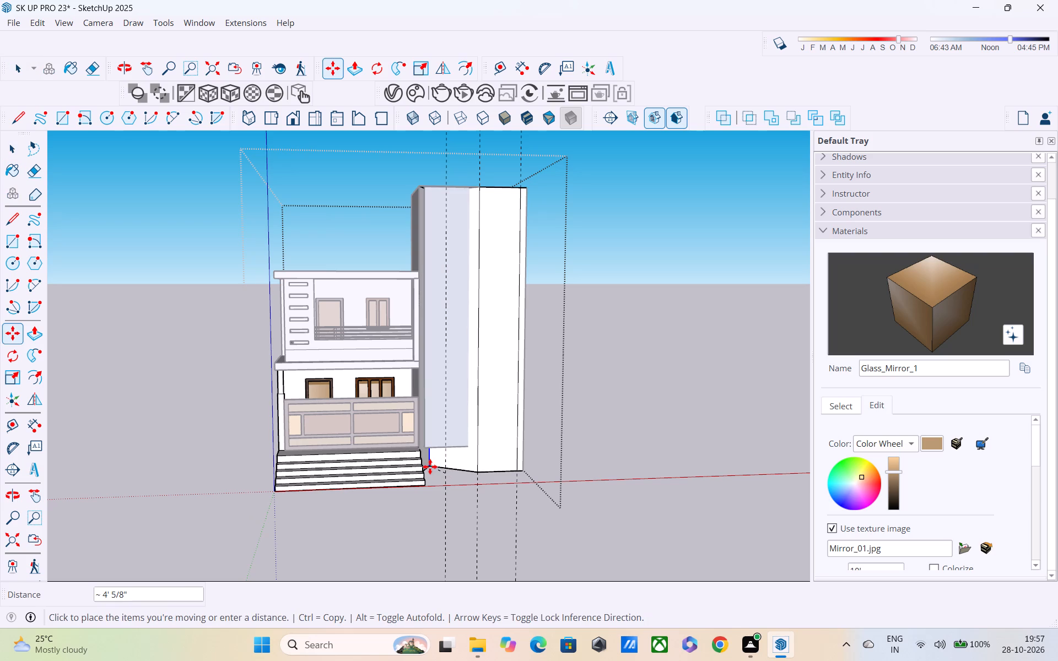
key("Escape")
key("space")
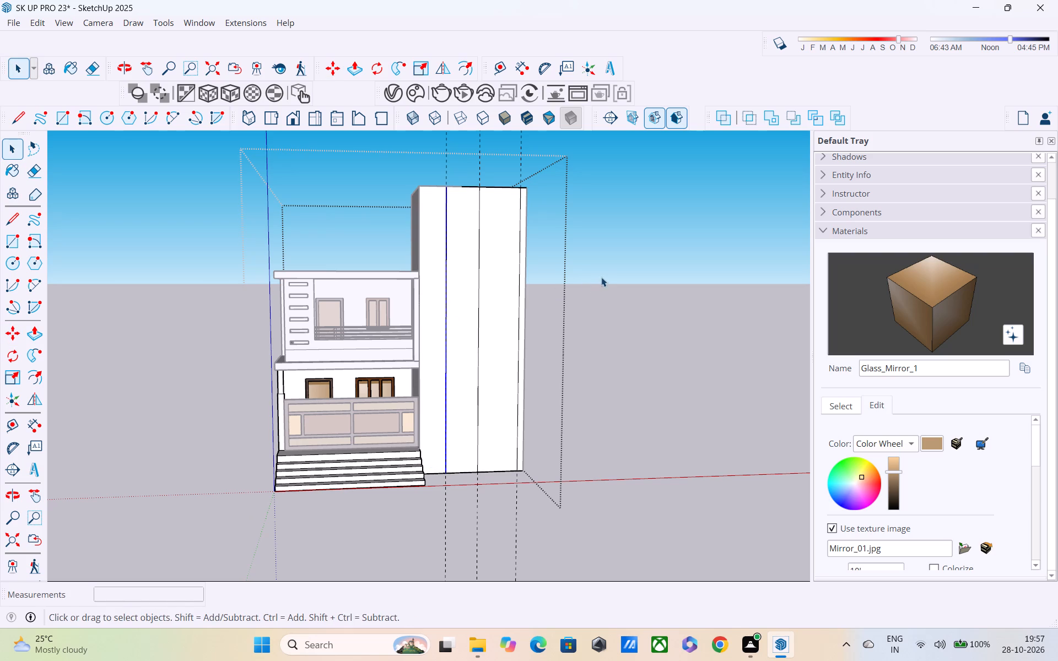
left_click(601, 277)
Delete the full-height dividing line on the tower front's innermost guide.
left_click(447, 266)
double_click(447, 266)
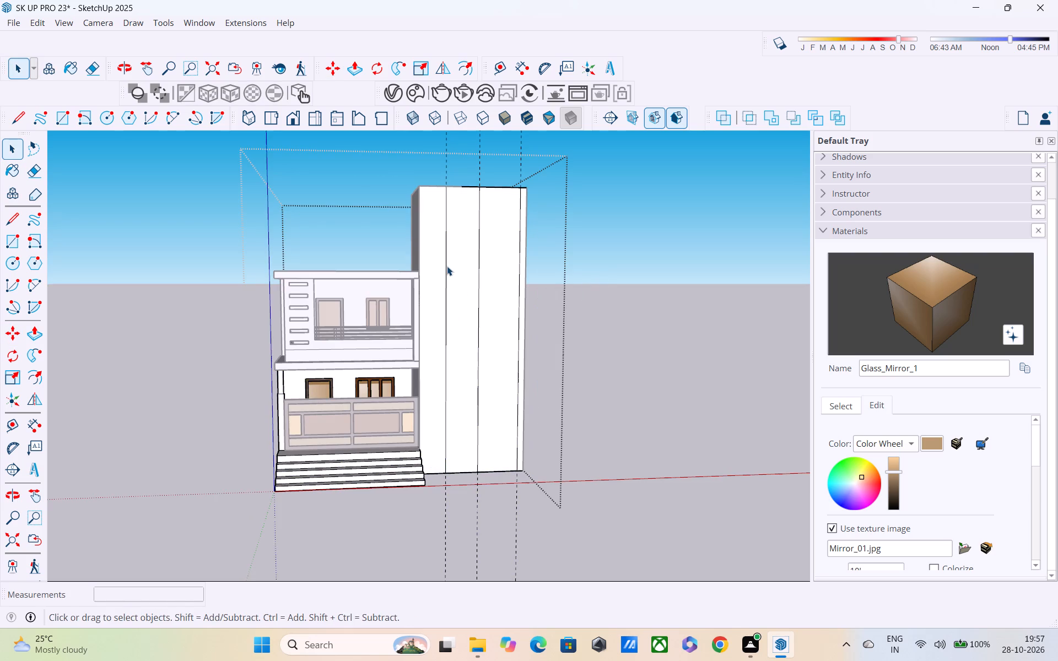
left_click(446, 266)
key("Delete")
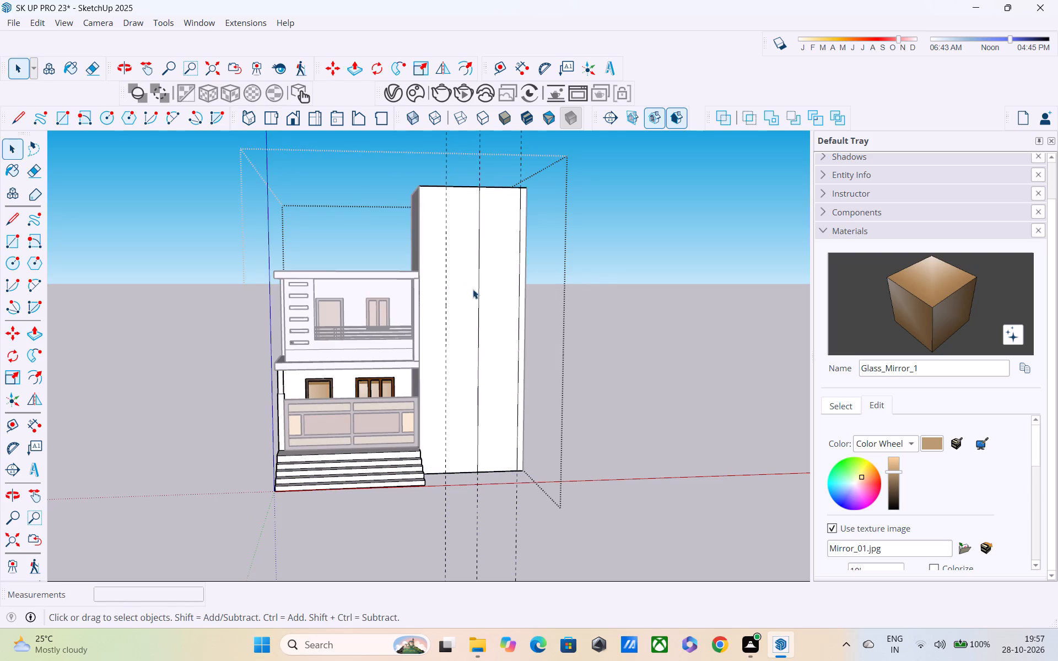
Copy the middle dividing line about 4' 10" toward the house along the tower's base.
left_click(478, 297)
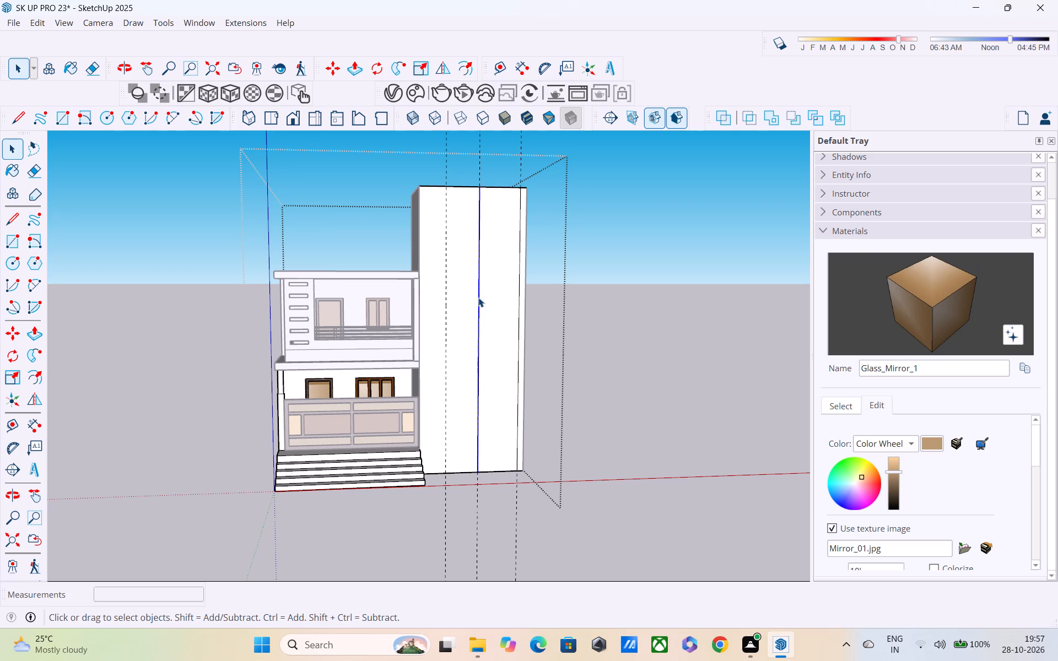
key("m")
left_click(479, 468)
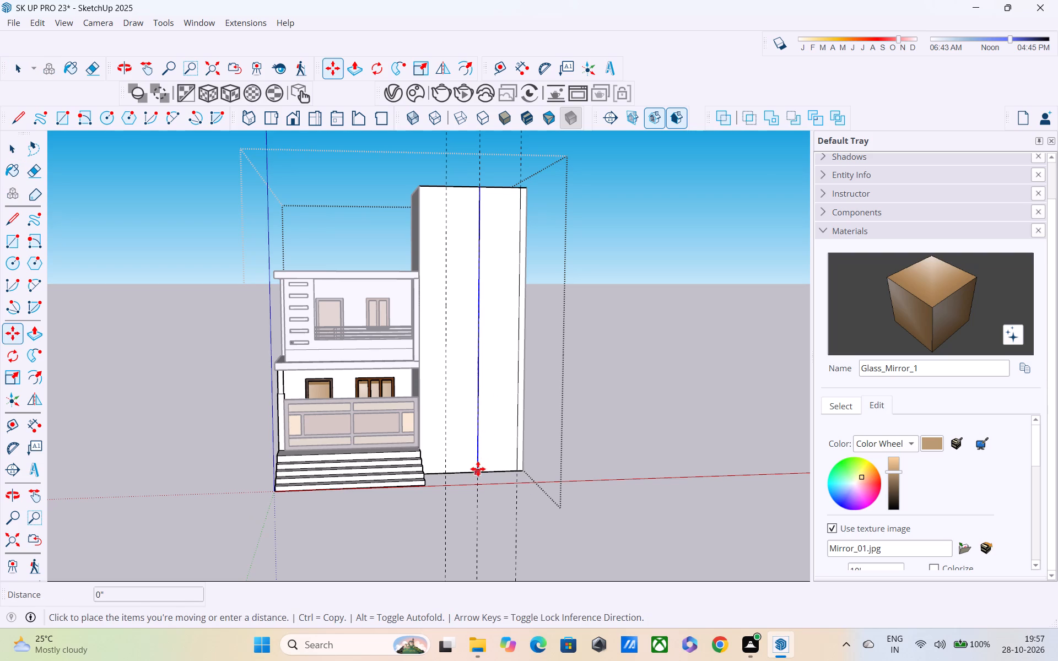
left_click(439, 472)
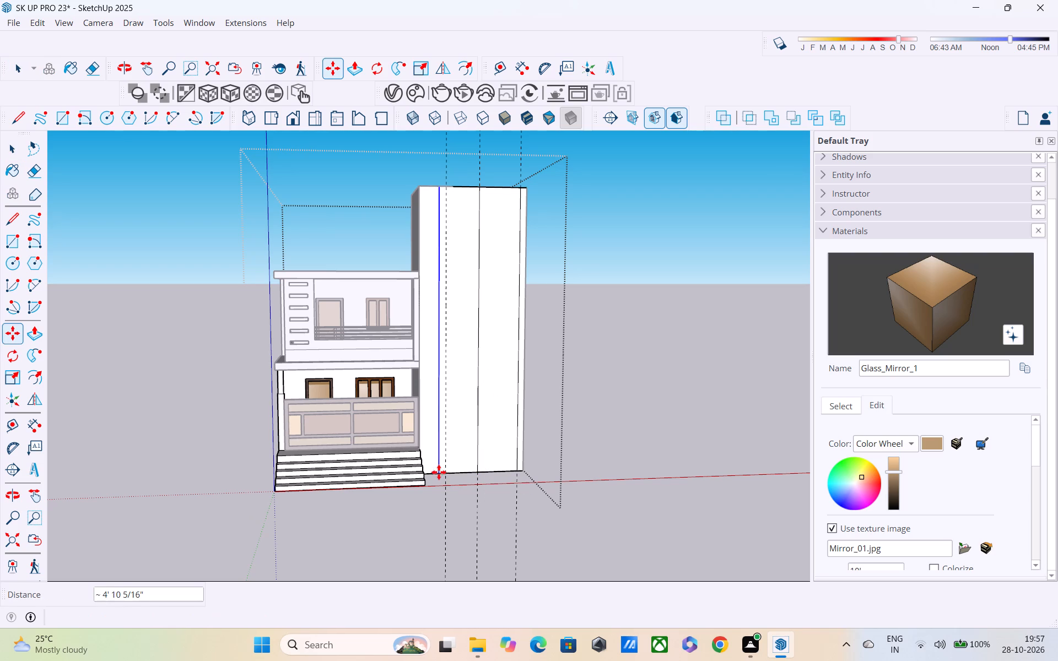
Delete the innermost vertical guide on the tower front.
middle_click_drag(467, 451, 468, 404)
key("space")
scroll(452, 364, "up", 4)
left_click(445, 345)
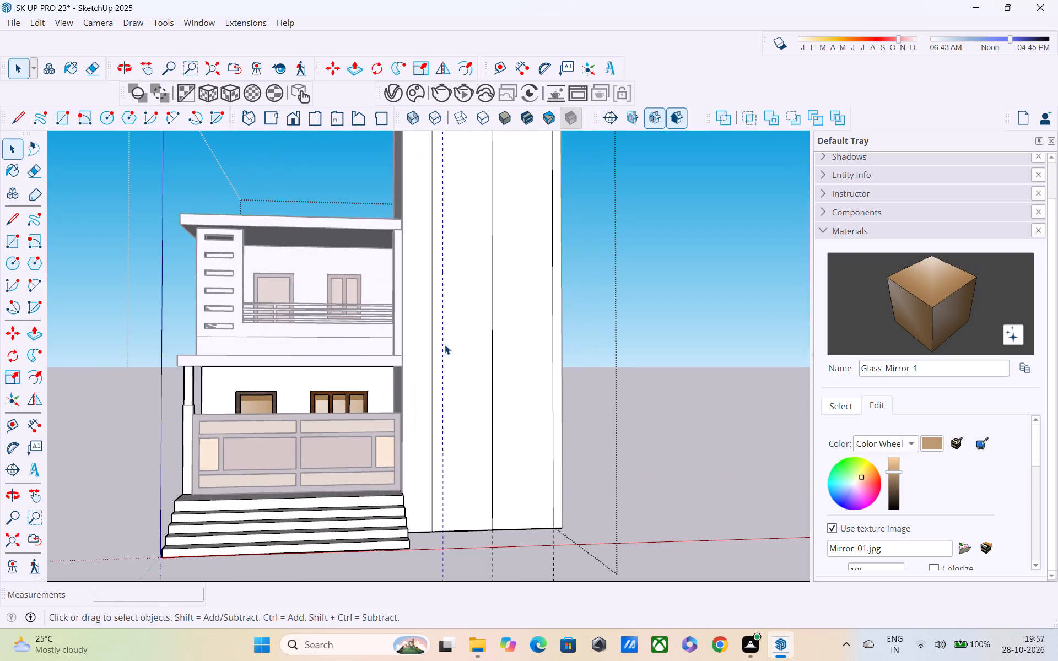
key("Delete")
Delete the outer 9" strip's dividing line and the outermost guide beneath it on the tower front.
scroll(444, 349, "down", 5)
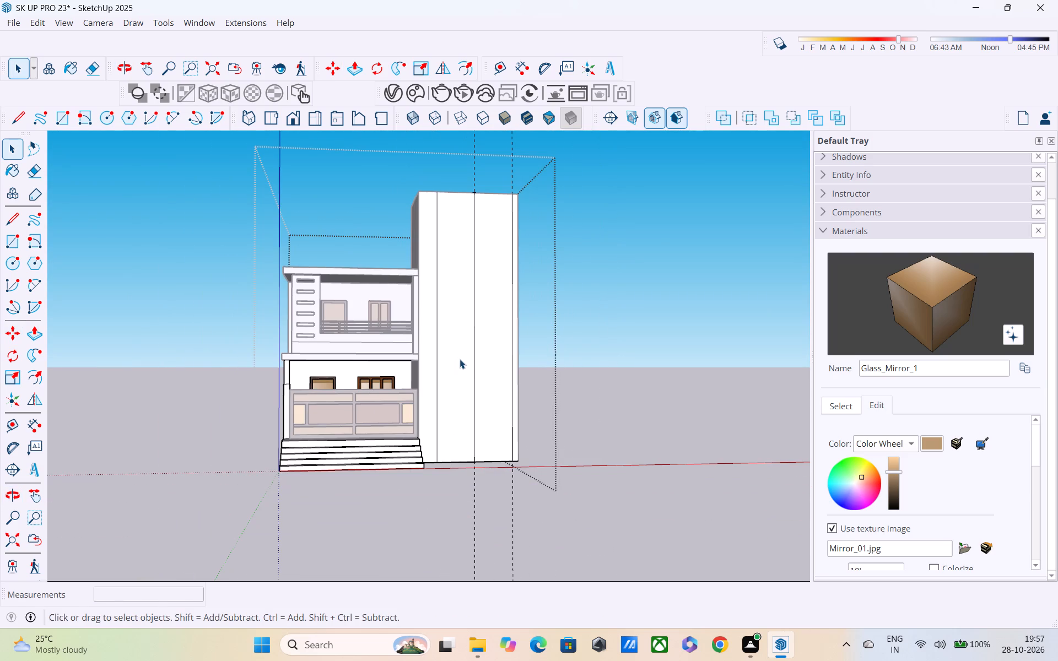
scroll(460, 359, "down", 2)
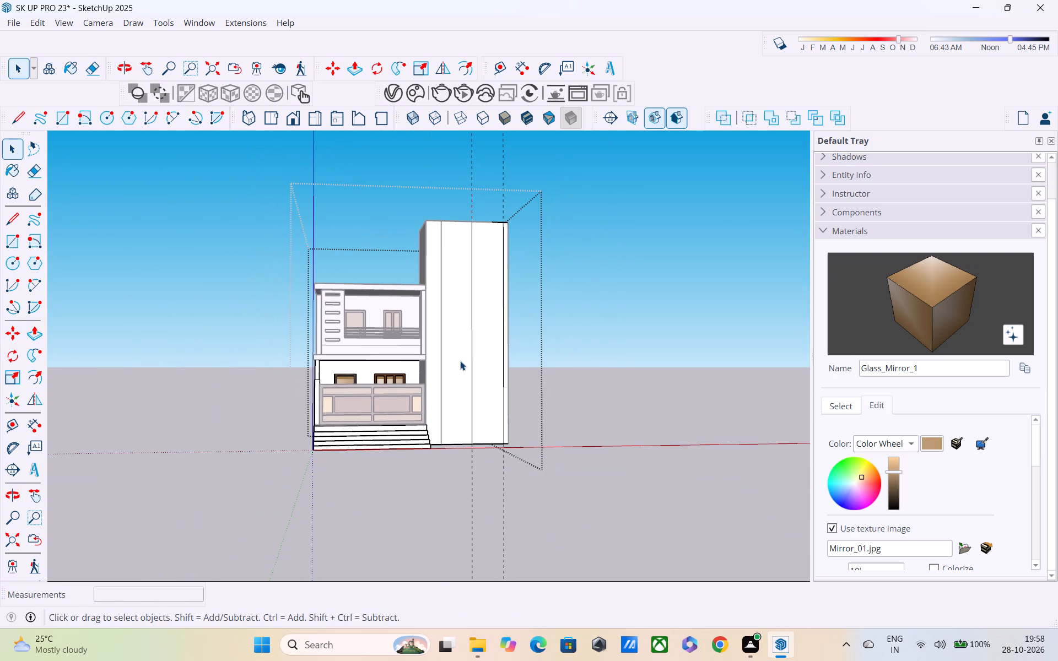
scroll(460, 361, "down", 2)
middle_click_drag(462, 362, 462, 416, "shift")
scroll(496, 370, "up", 3)
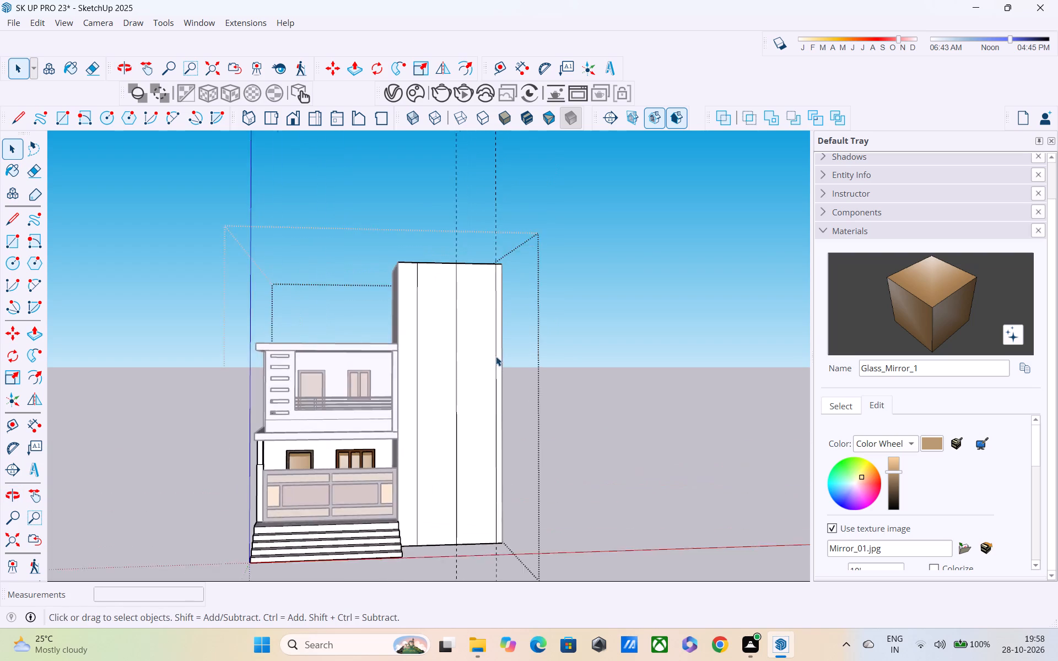
scroll(496, 356, "up", 7)
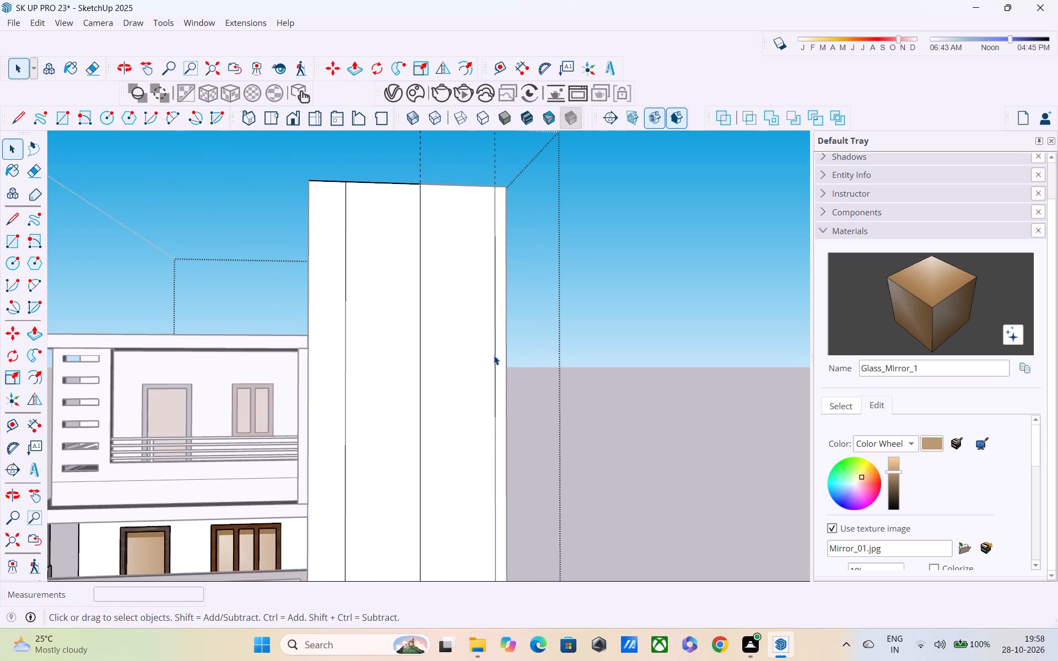
left_click(494, 355)
key("Delete")
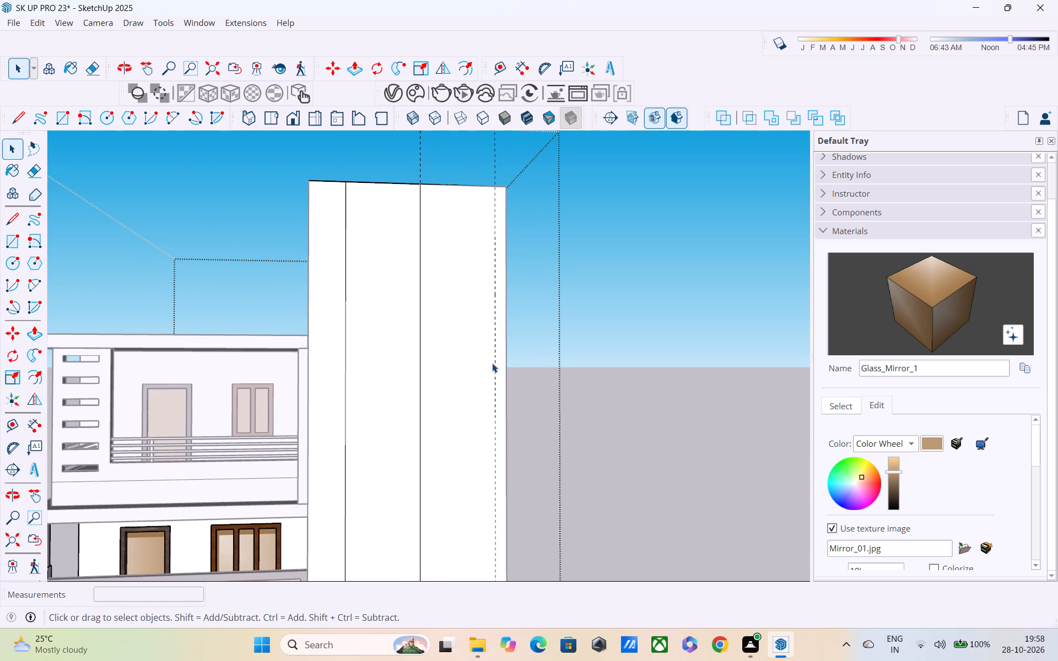
left_click(495, 355)
key("Delete")
Place a guide 1.5' inside the tower's outer edge and check its distance to the middle dividing line.
key("t")
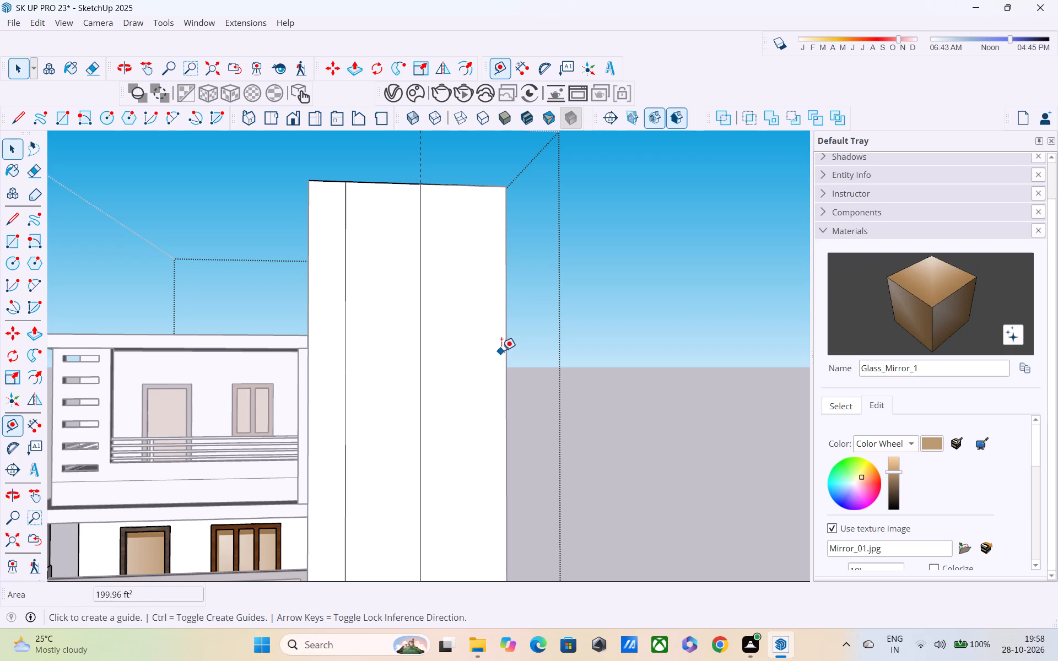
left_click(504, 344)
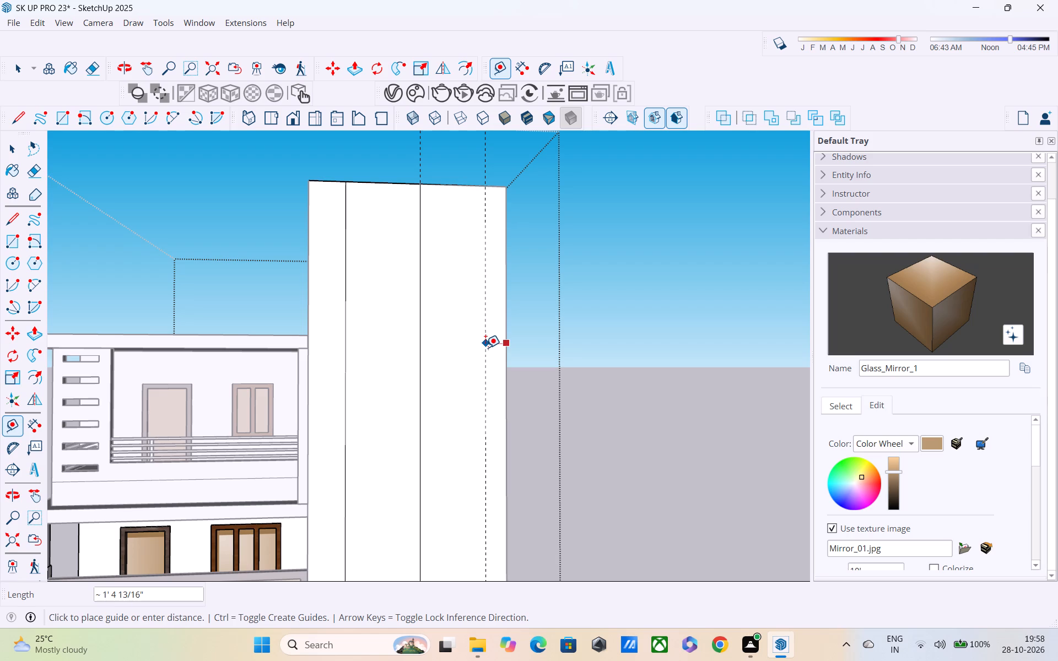
type("1.5'")
key("Return")
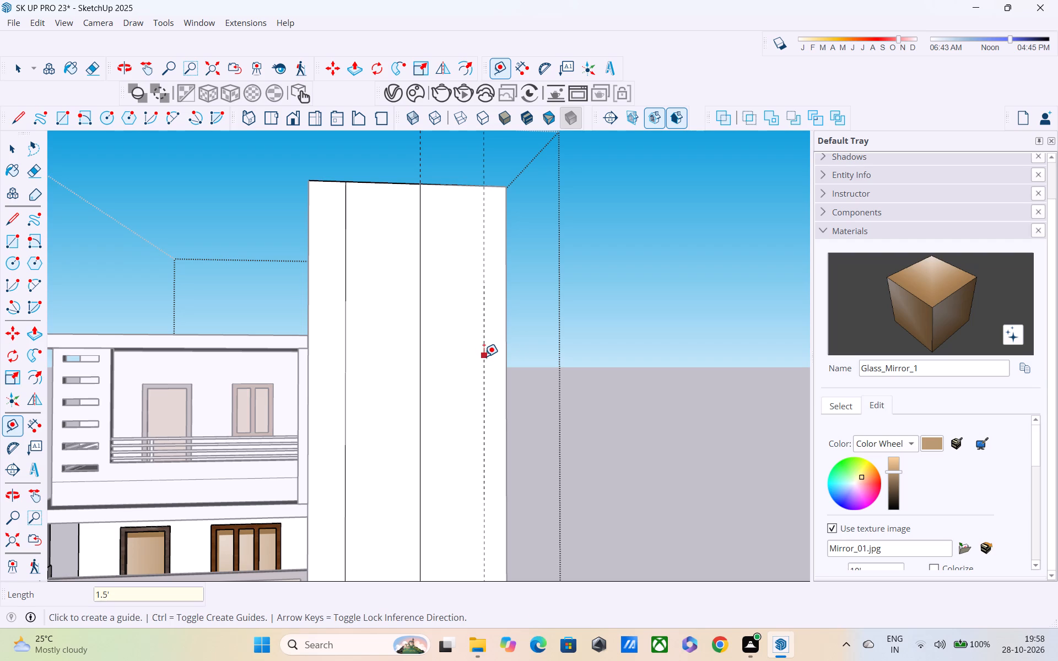
left_click(484, 356)
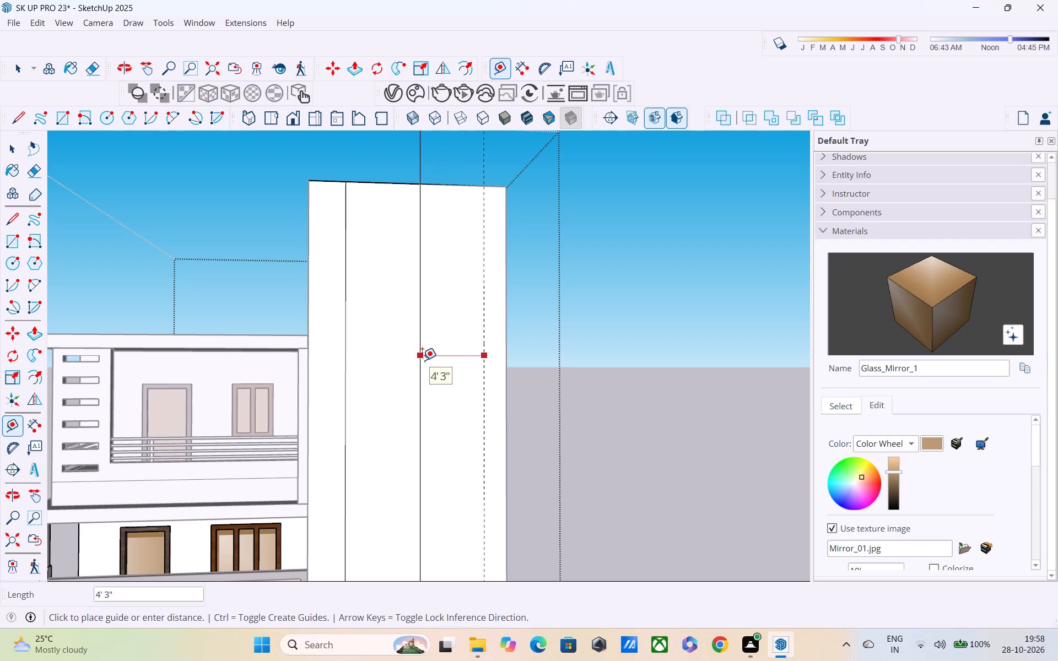
key("Escape")
Clear the tower front of the middle dividing line, its guide and the copied inner dividing line.
key("space")
left_click(419, 372)
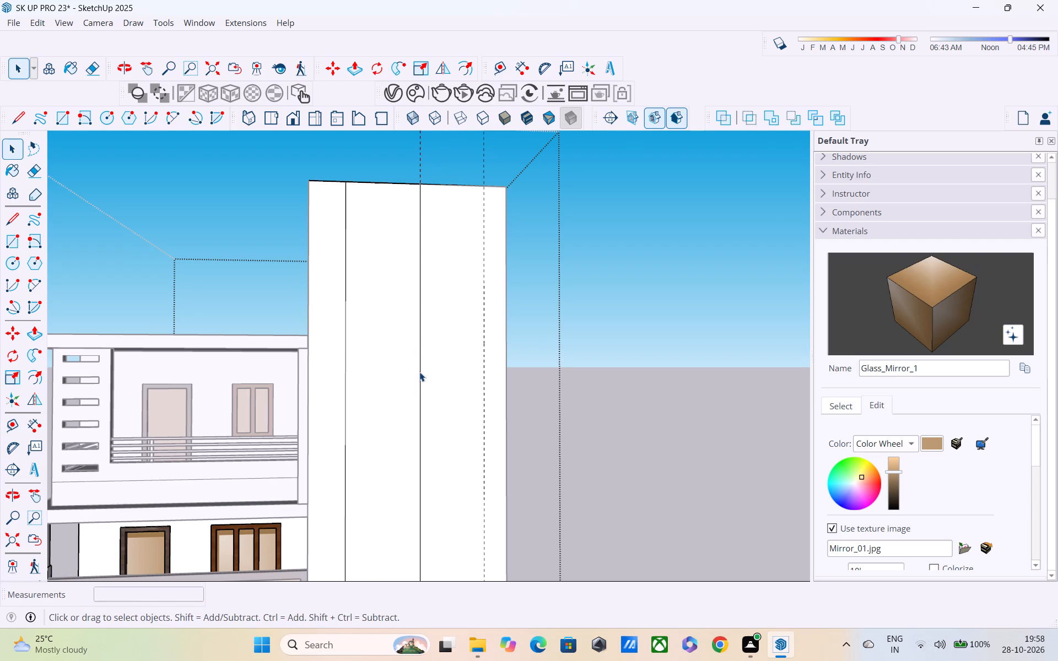
key("Delete")
scroll(420, 370, "down", 2)
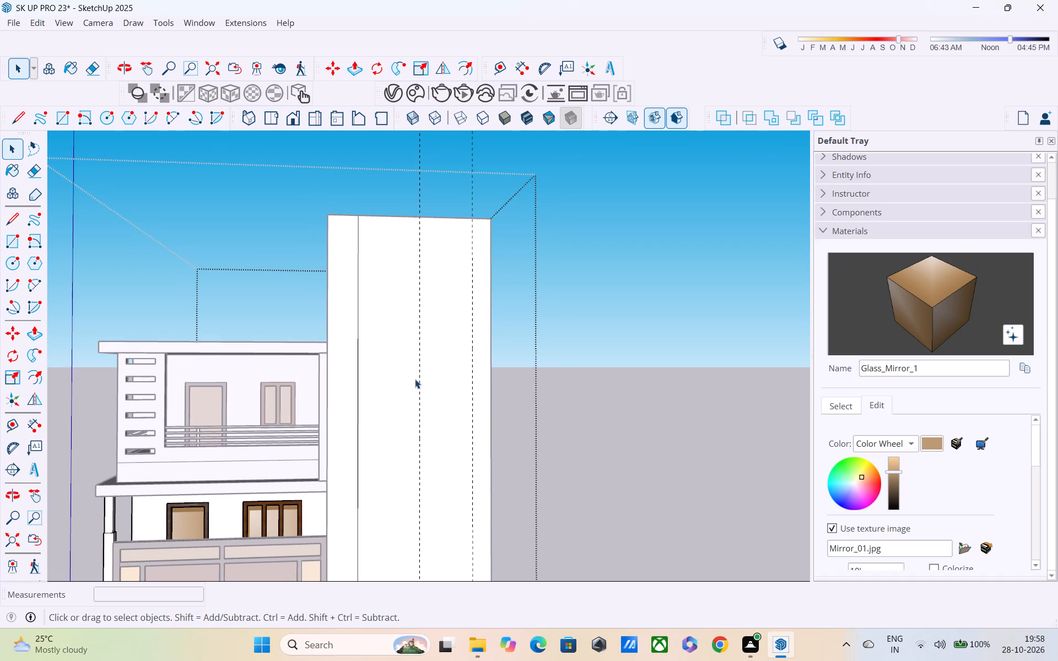
left_click(419, 355)
key("Delete")
scroll(422, 364, "down", 2)
middle_click_drag(408, 387, 440, 355, "shift")
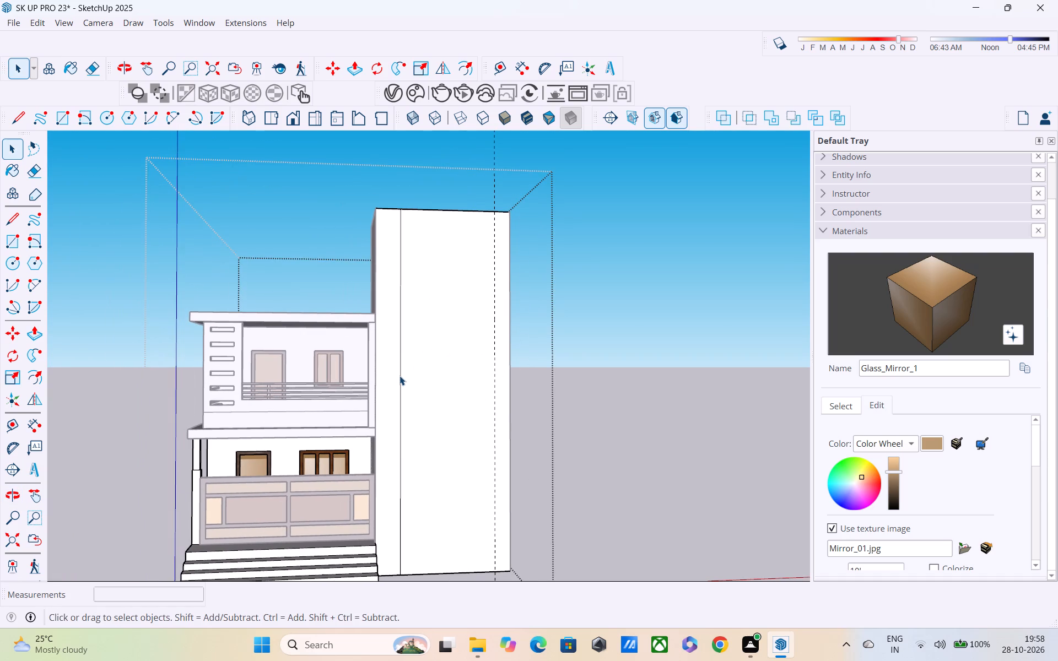
left_click(400, 376)
key("Delete")
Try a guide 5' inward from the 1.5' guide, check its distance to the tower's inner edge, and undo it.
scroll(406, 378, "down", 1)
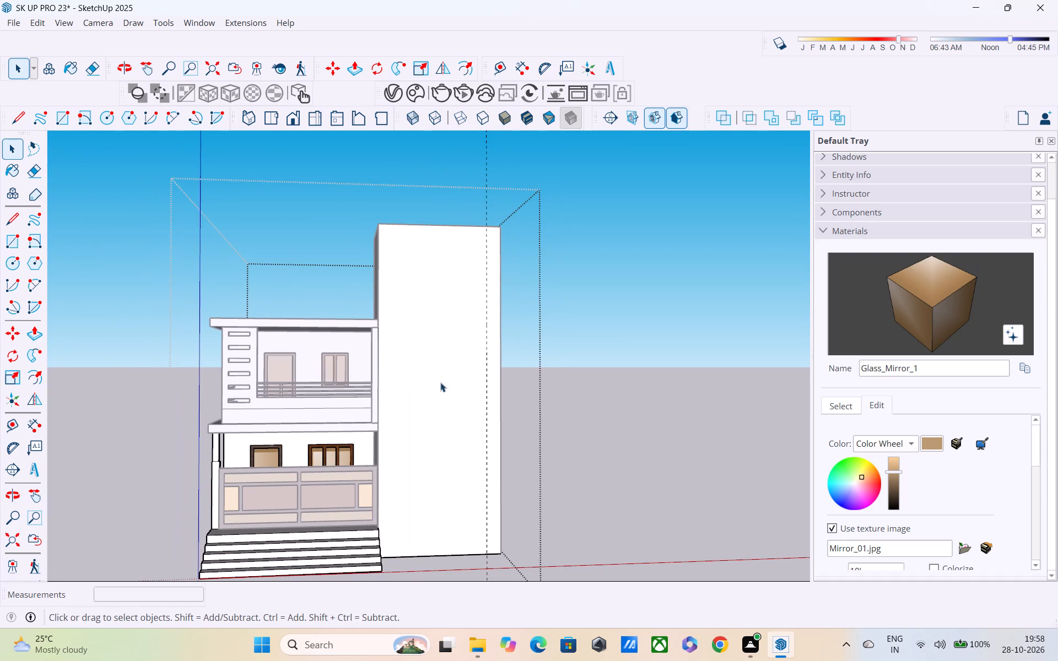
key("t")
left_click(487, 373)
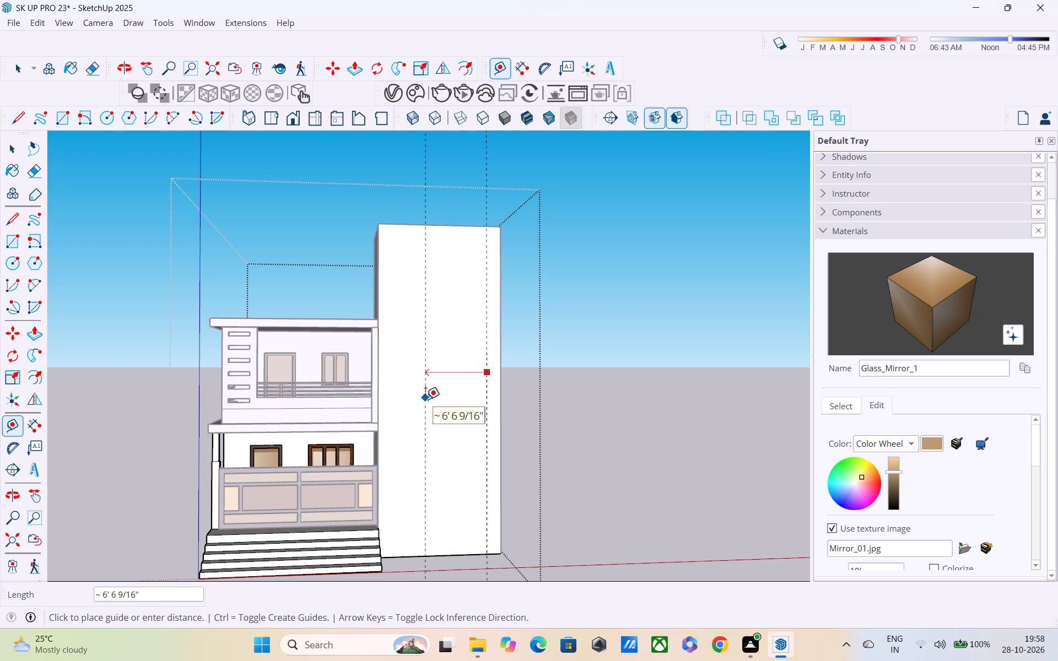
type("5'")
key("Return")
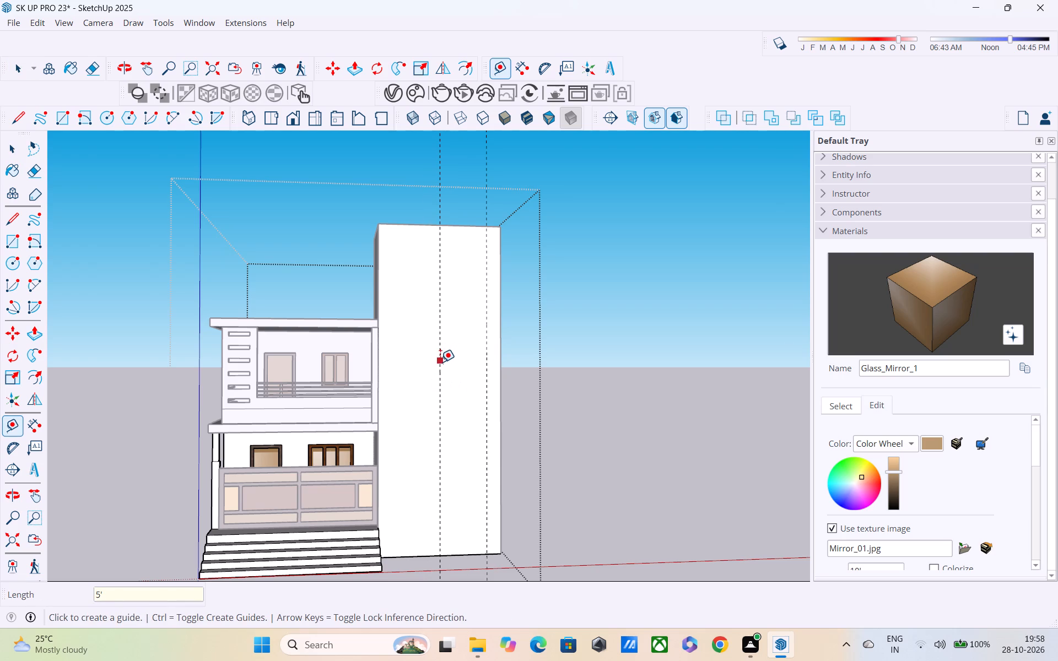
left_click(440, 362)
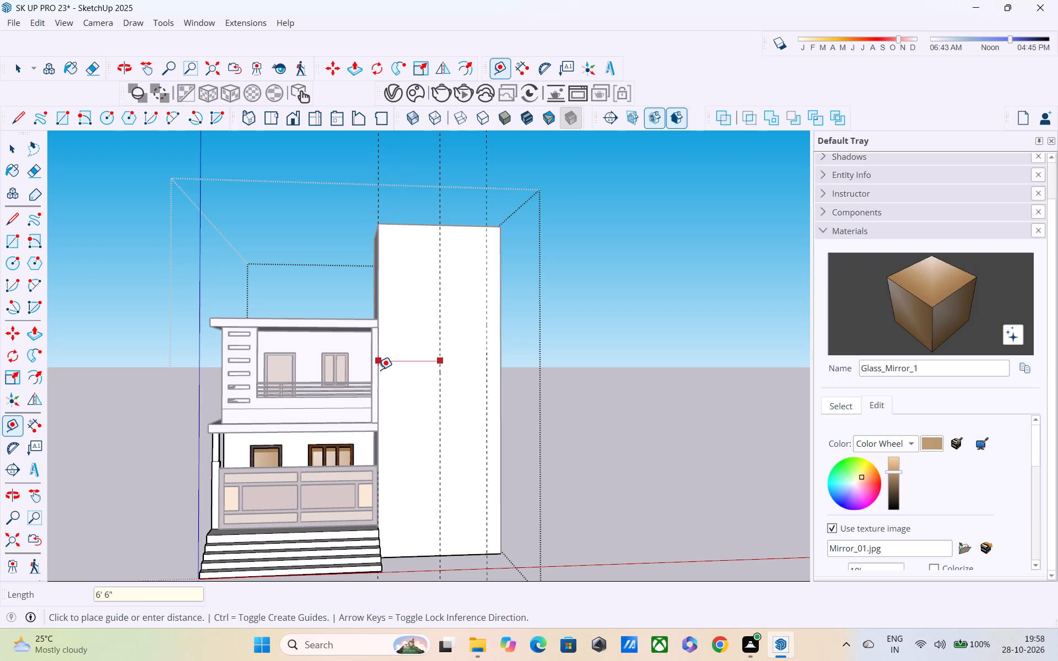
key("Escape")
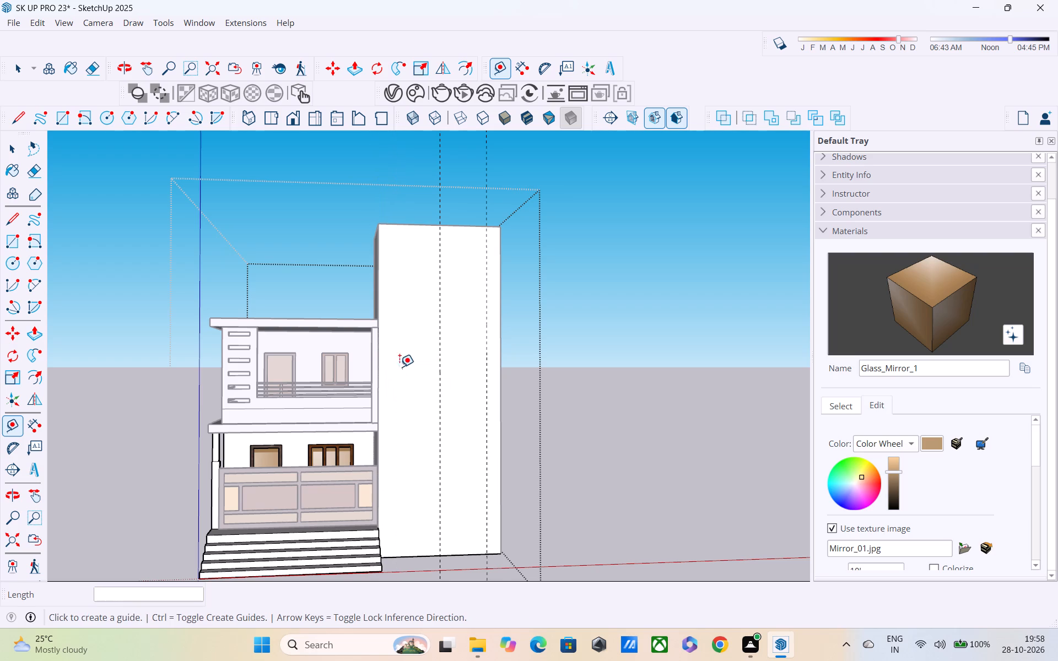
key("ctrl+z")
Place a guide 5' inward from the 1.5' guide on the tower front.
left_click(485, 334)
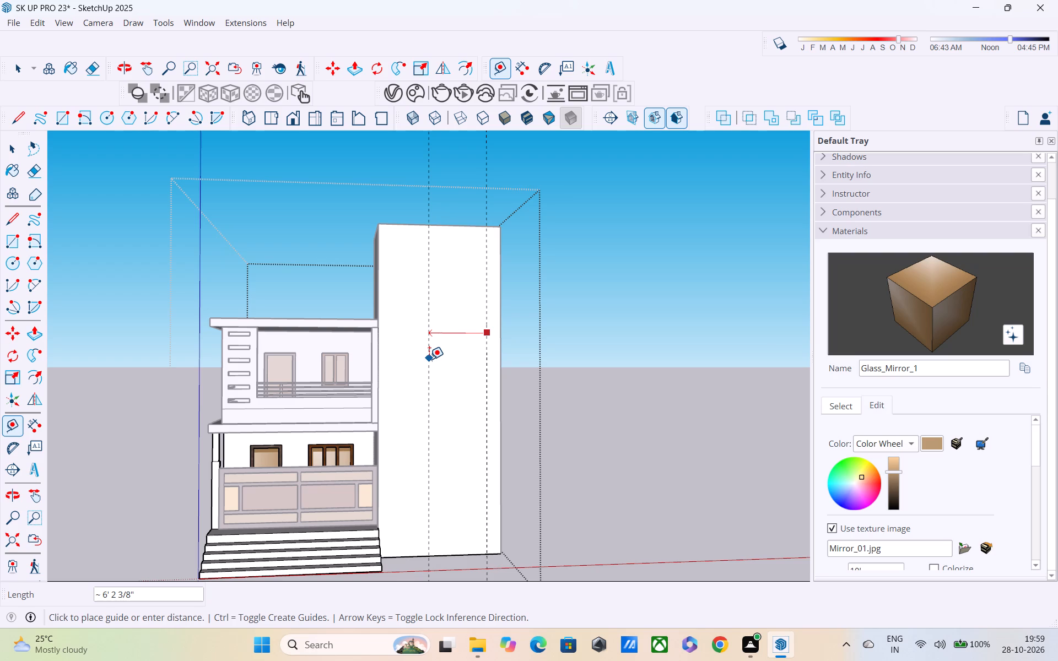
type("5'")
key("Return")
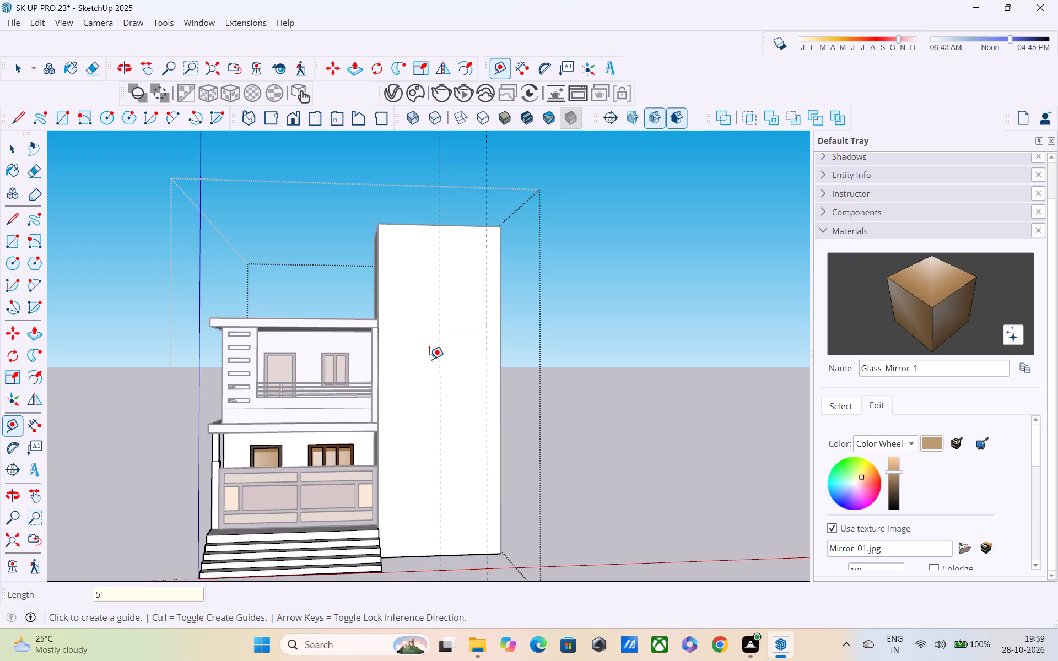
Place a third vertical guide about 4' 2" inward from the middle guide on the tower front.
left_click(436, 350)
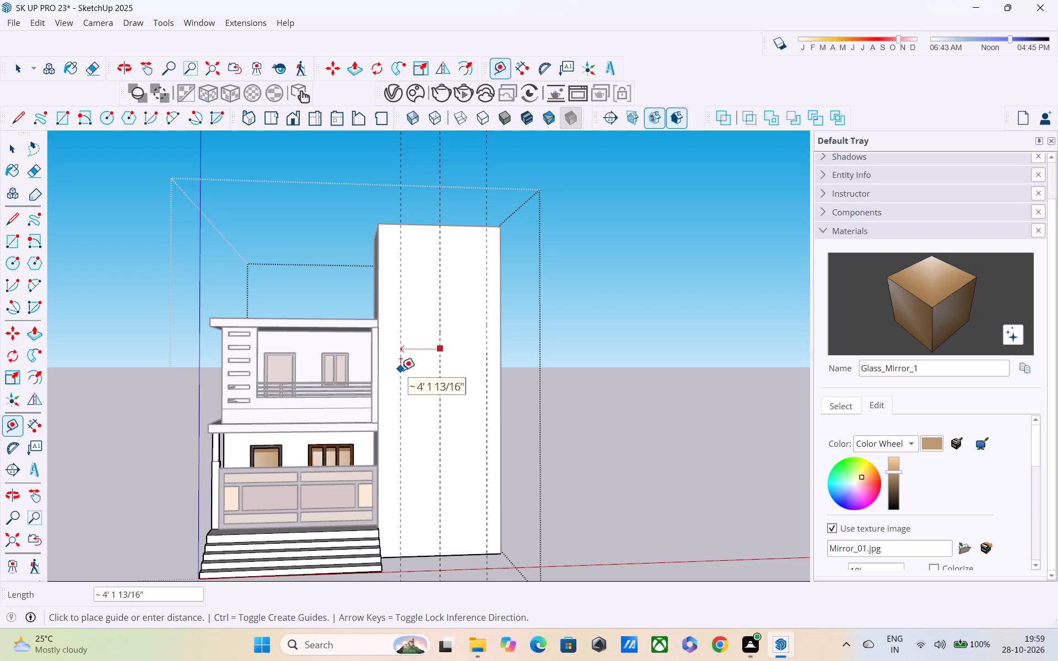
left_click(401, 370)
scroll(404, 365, "down", 2)
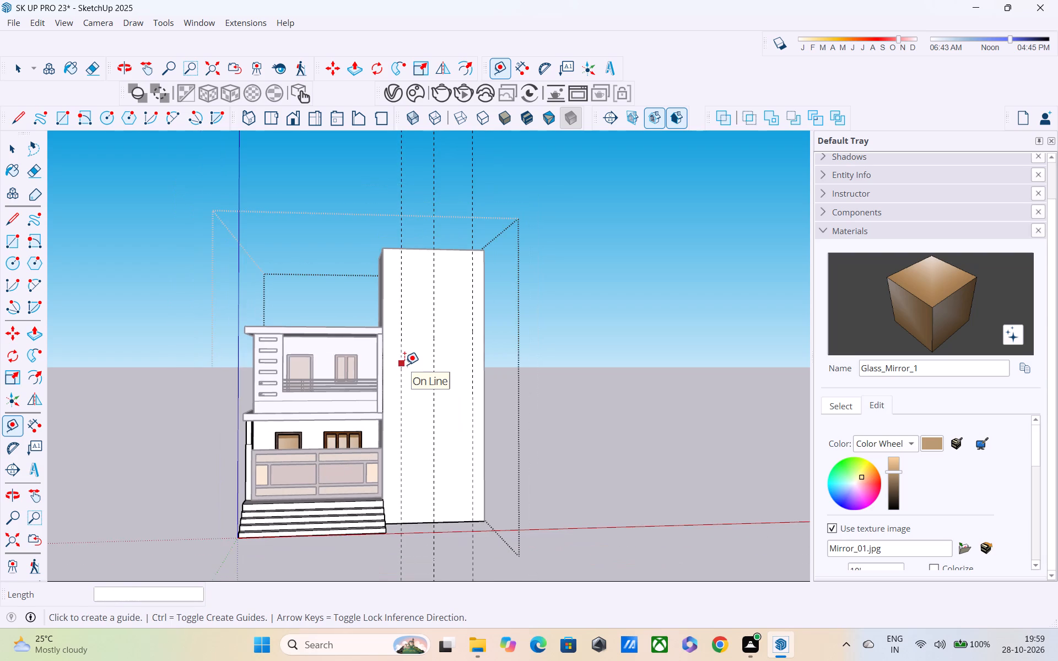
scroll(404, 365, "down", 1)
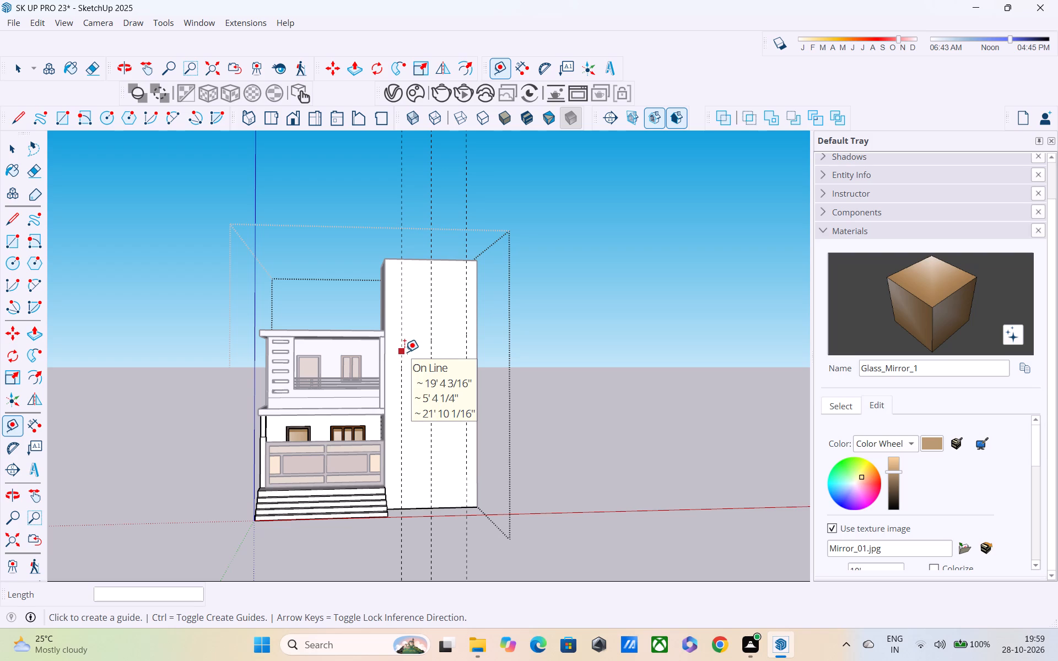
Draw a full-height rectangle, 1' 6" by about 34' 9", between the outermost guide and the tower front's outer edge.
key("r")
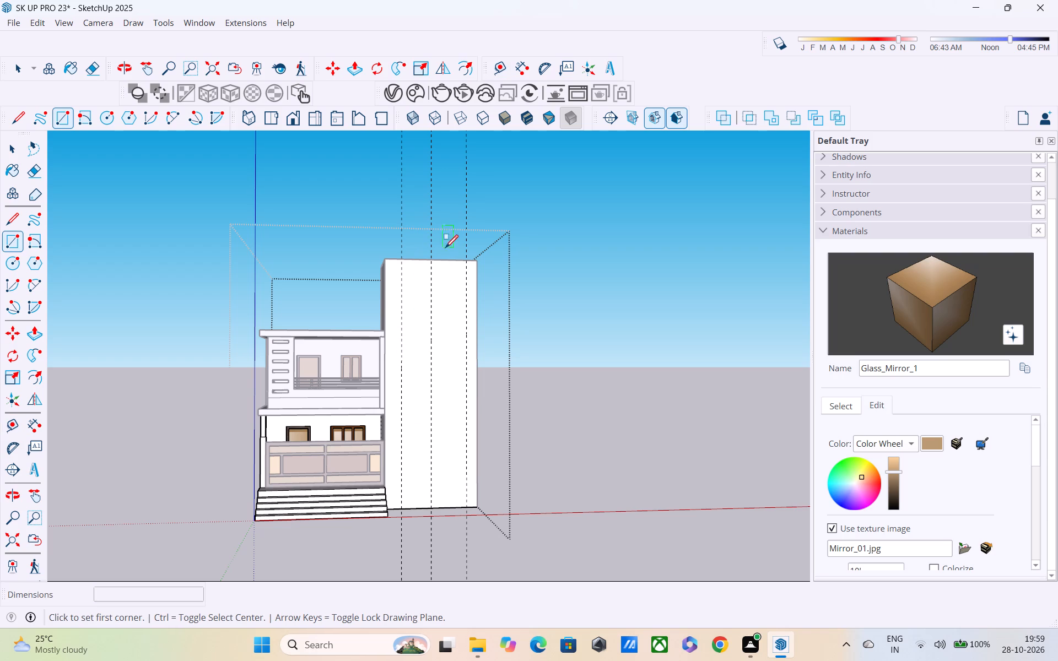
left_click(467, 264)
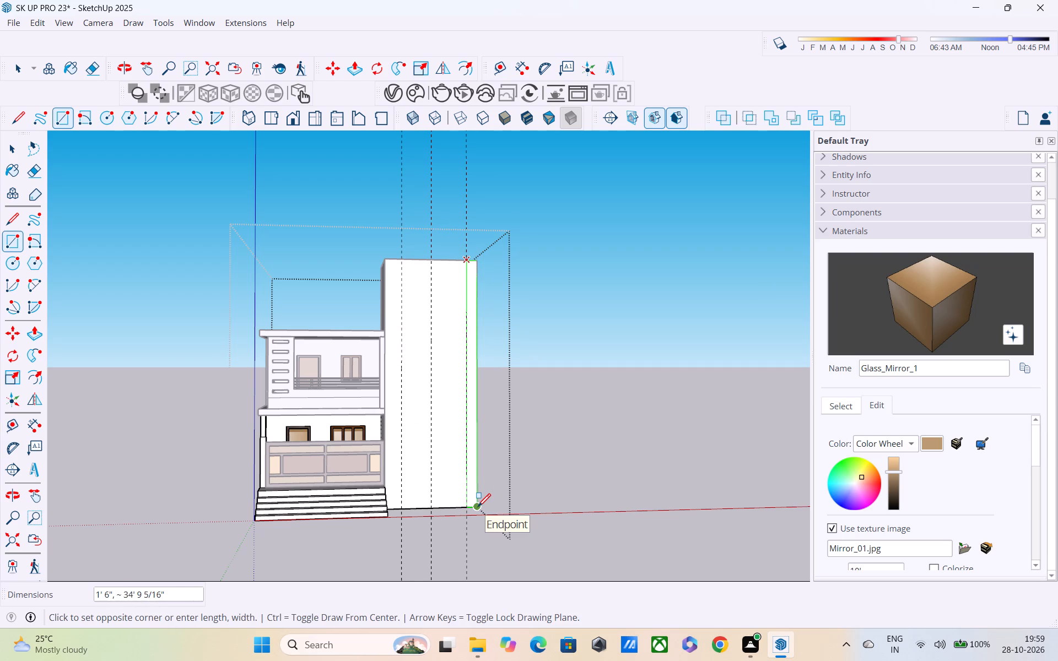
scroll(478, 508, "up", 4)
middle_click_drag(471, 511, 405, 506)
scroll(414, 508, "up", 4)
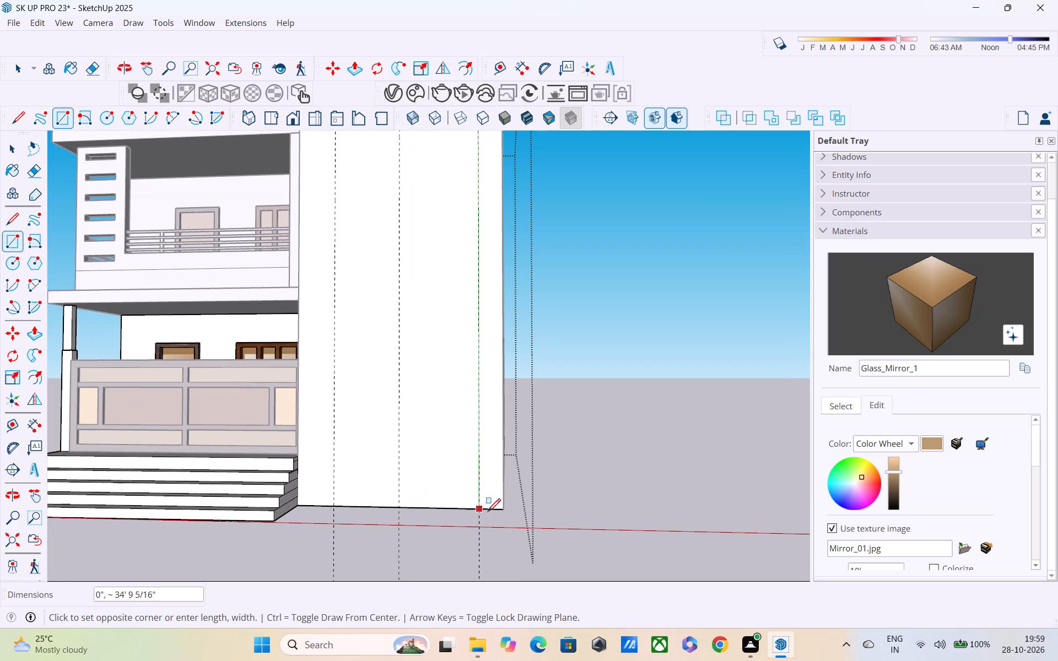
left_click(506, 508)
middle_click_drag(481, 495, 466, 476)
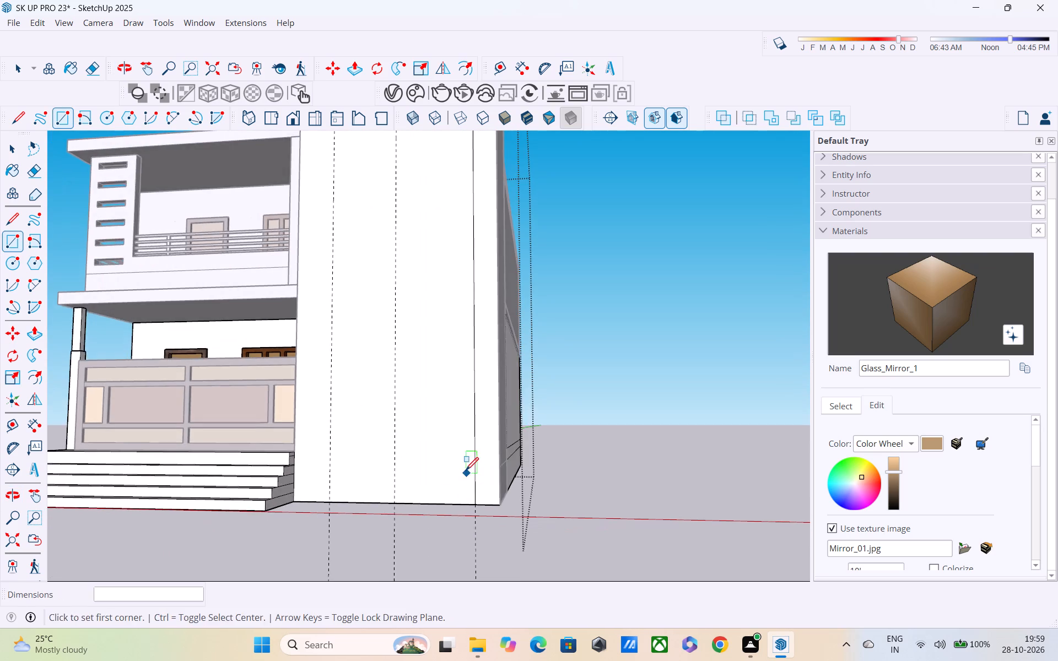
Draw a full-height rectangle, 5' by about 34' 9", between the outermost and middle guides on the tower front.
scroll(463, 462, "down", 5)
middle_click_drag(468, 475, 510, 588, "shift")
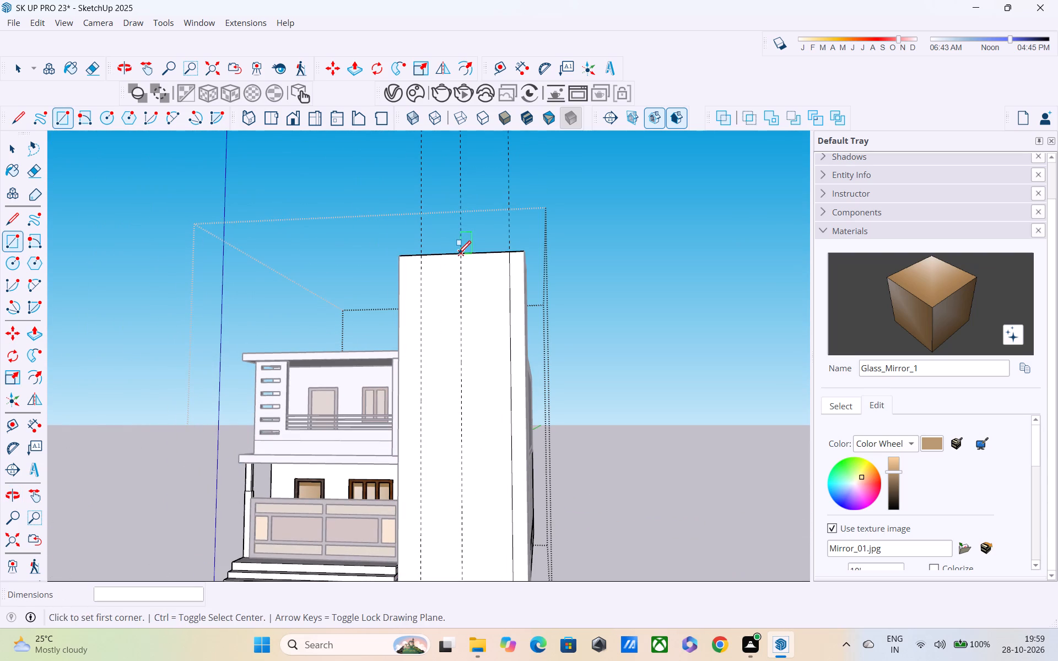
left_click(458, 255)
middle_click_drag(505, 408, 495, 210, "shift")
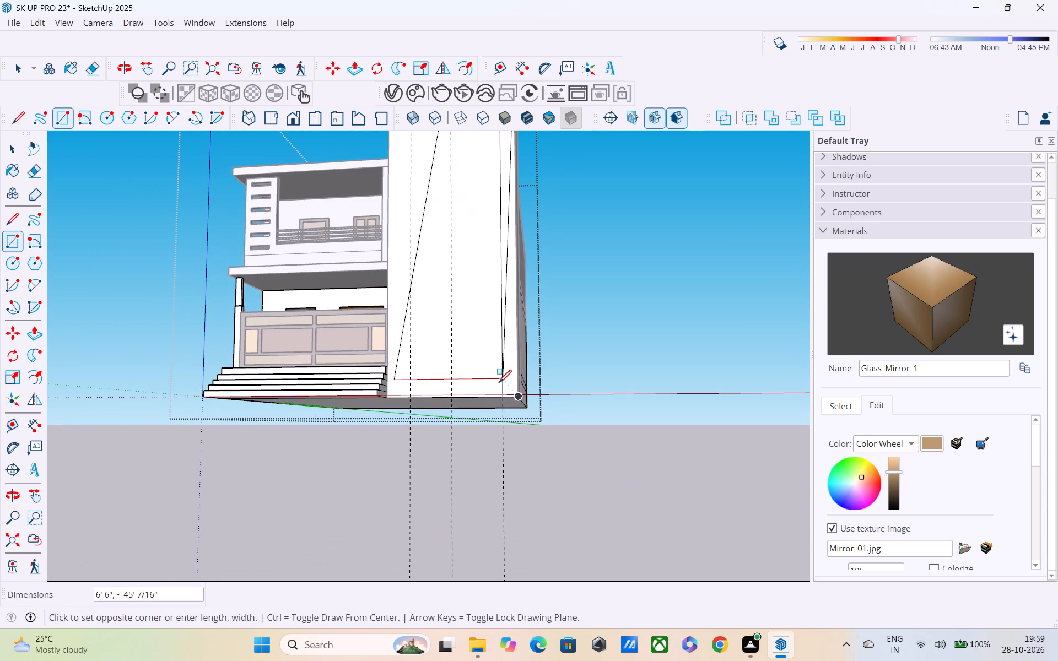
middle_click_drag(498, 395, 511, 454)
scroll(501, 430, "up", 4)
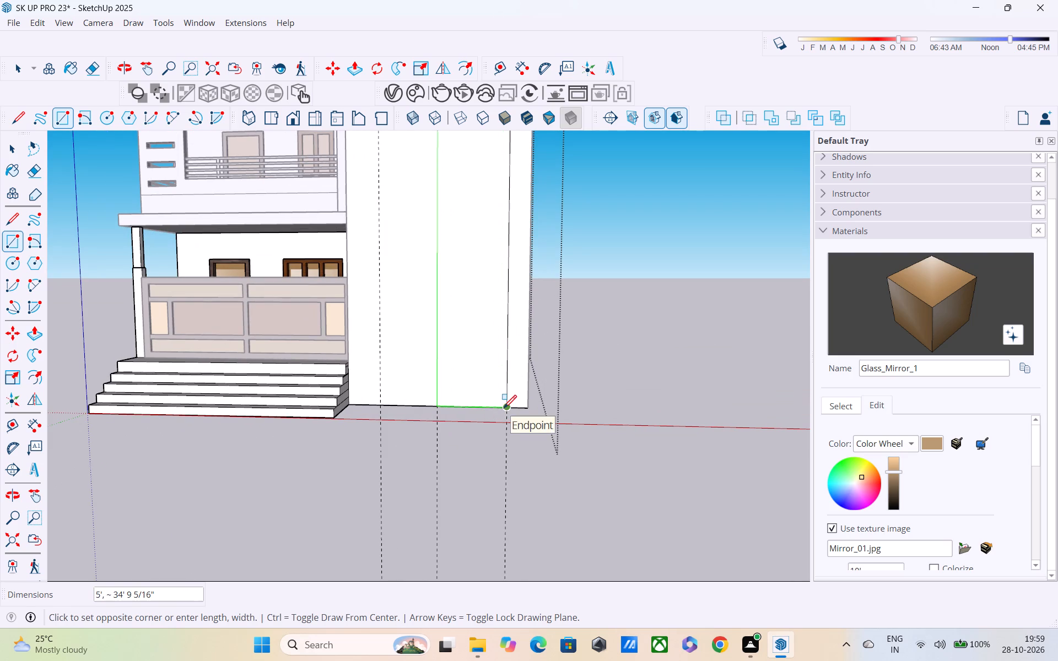
left_click(504, 409)
middle_click_drag(488, 395, 573, 523, "shift")
Draw a full-height rectangle on the tower front between the middle guide and the innermost guide.
scroll(508, 411, "down", 4)
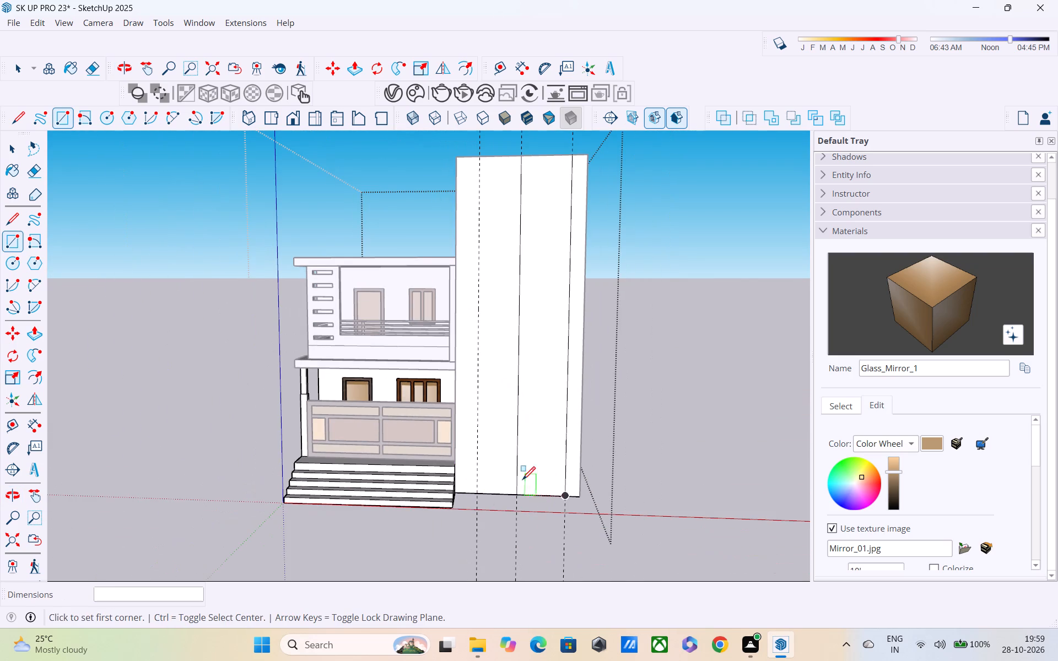
middle_click_drag(486, 397, 551, 506, "shift")
scroll(551, 506, "up", 1, "shift")
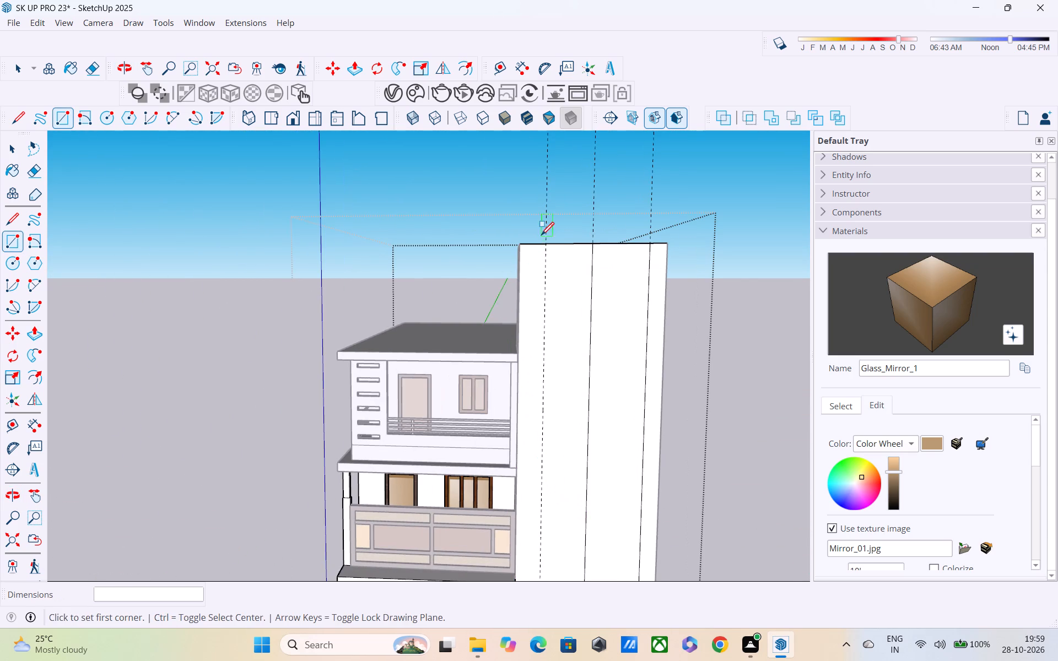
left_click(546, 246)
middle_click_drag(588, 416, 557, 241, "shift")
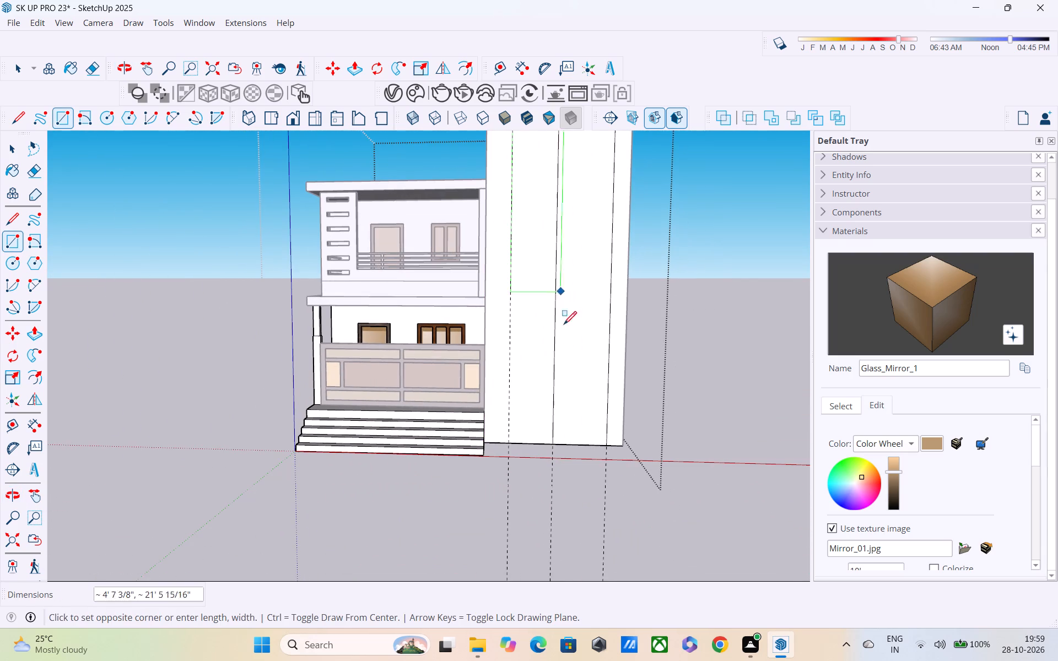
left_click(551, 445)
middle_click_drag(530, 436, 598, 583, "shift")
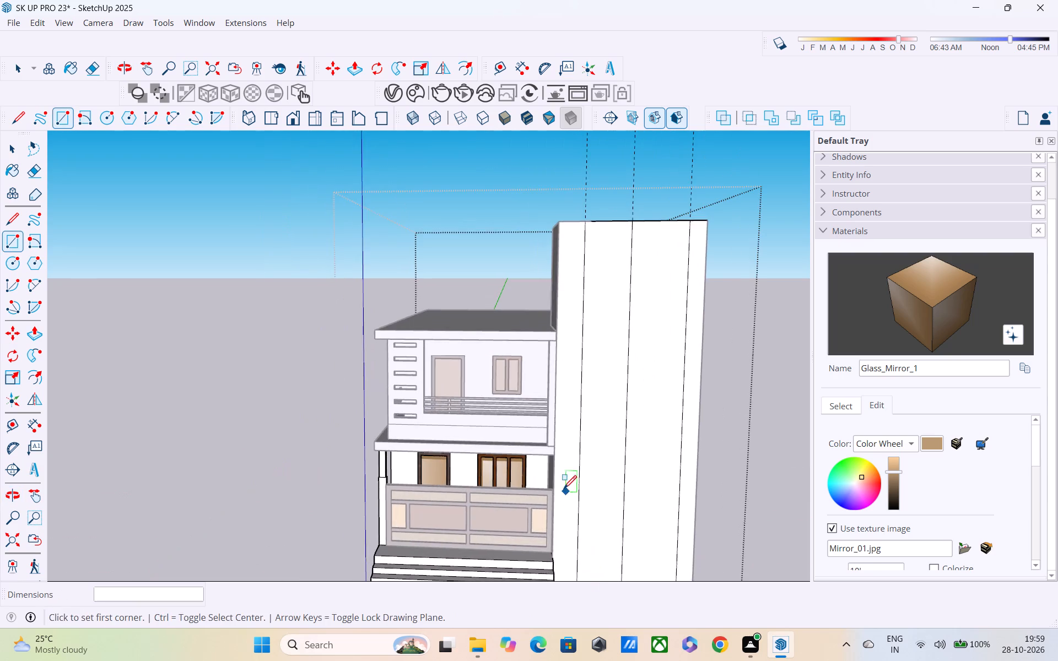
scroll(564, 490, "down", 4)
Push/Pull the narrow outer strip of the tower front outward by 9".
key("space")
middle_click_drag(641, 412, 554, 394)
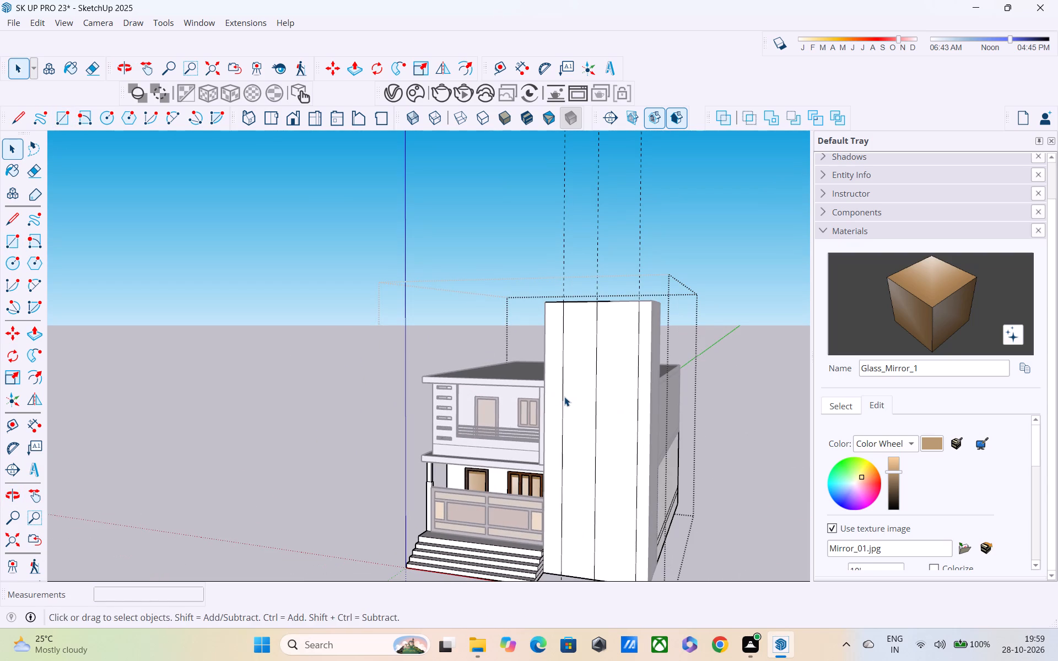
key("p")
left_click(641, 397)
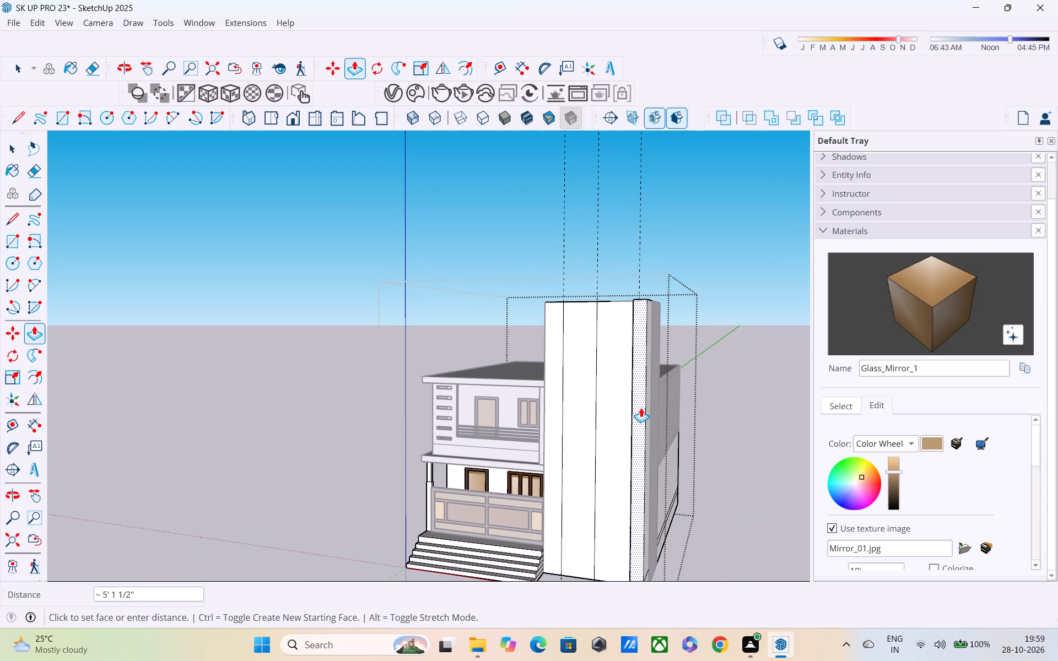
type("9\"")
key("Return")
middle_click_drag(638, 399, 898, 438)
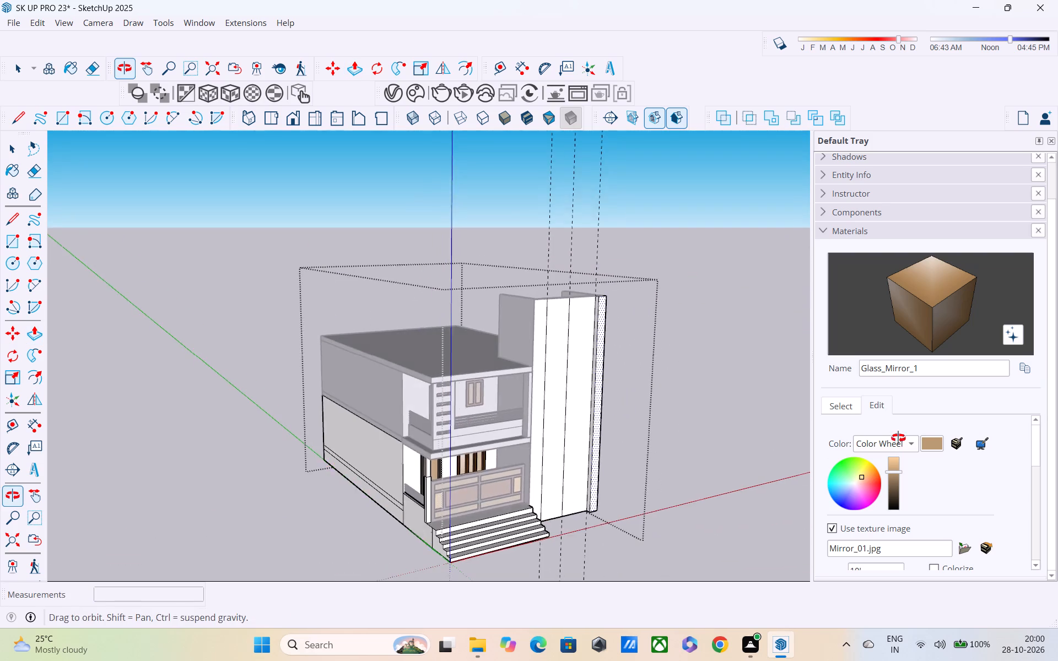
middle_click_drag(898, 438, 898, 437)
scroll(735, 411, "up", 4)
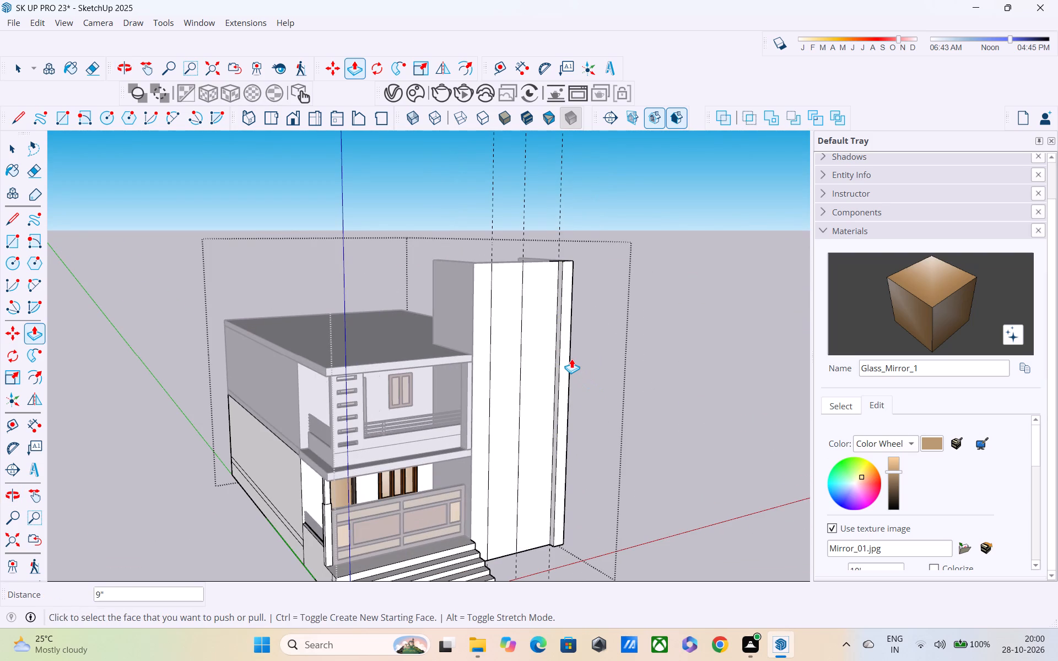
Push/Pull the front face of the projecting outer strip outward by another 9".
left_click(568, 370)
key("9")
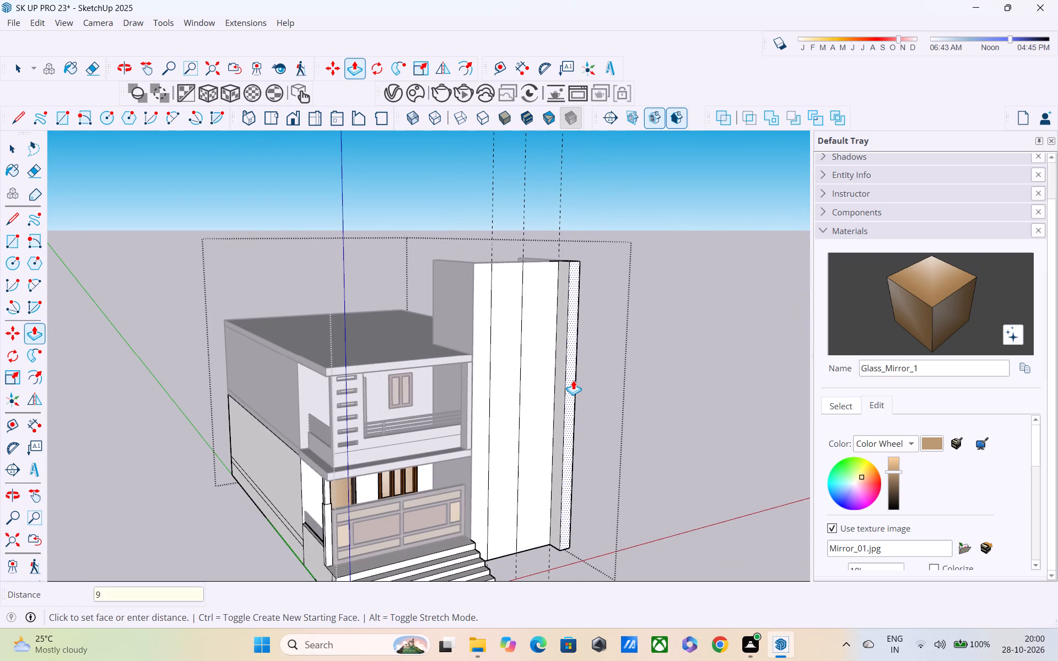
key("shift+quotedbl")
key("Return")
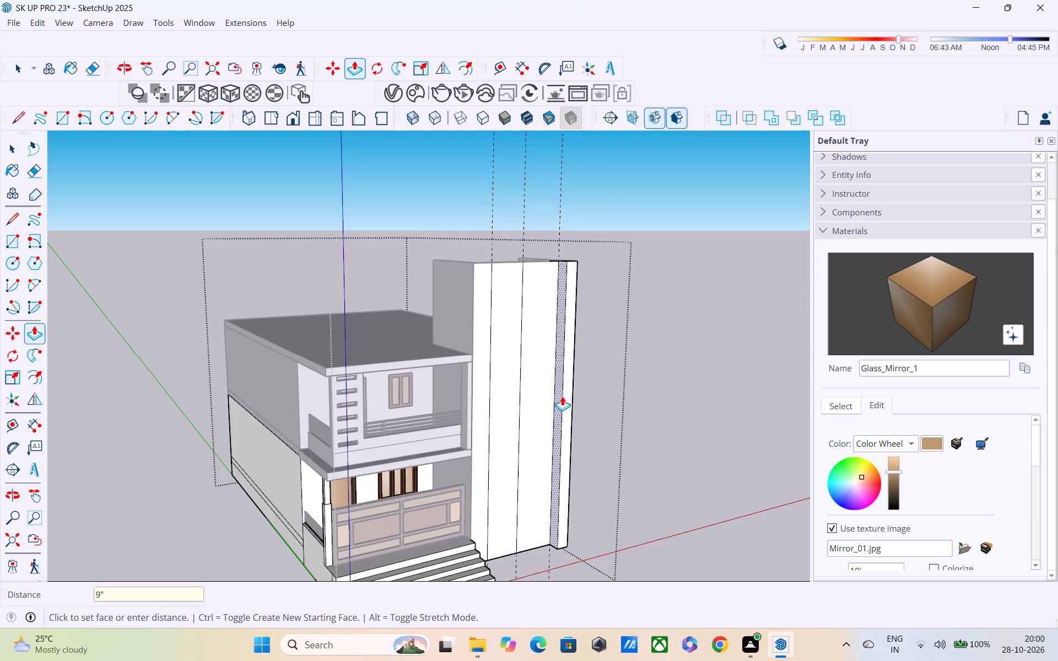
middle_click_drag(562, 397, 592, 365)
scroll(577, 361, "down", 4)
Push/Pull the tower strip between the innermost and middle guides outward by 6".
middle_click_drag(558, 382, 516, 311)
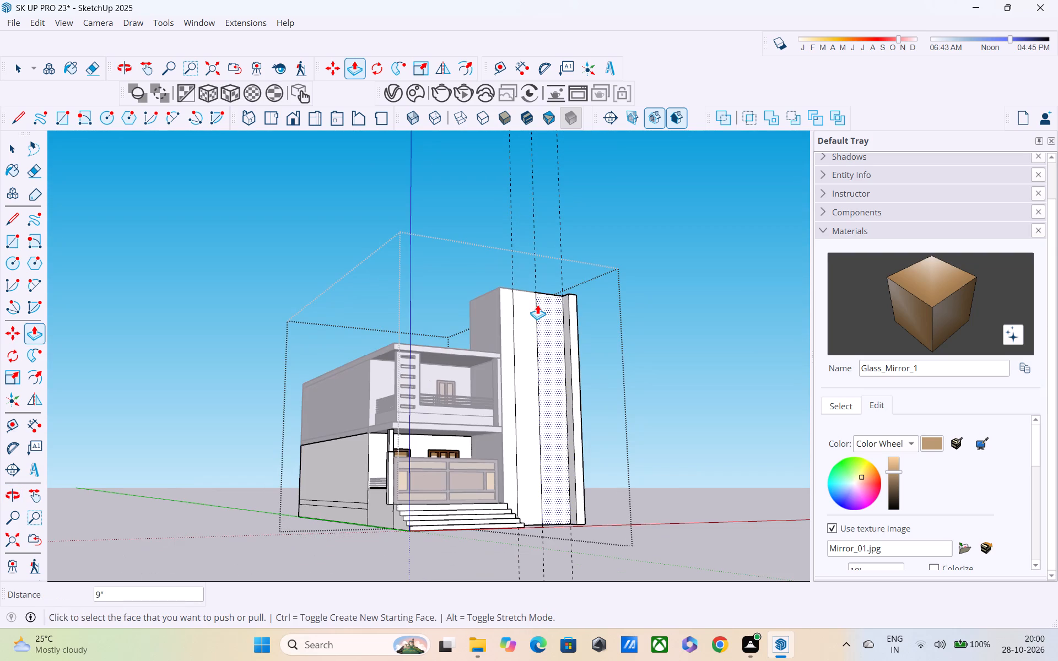
scroll(538, 305, "down", 2)
middle_click_drag(543, 308, 539, 327)
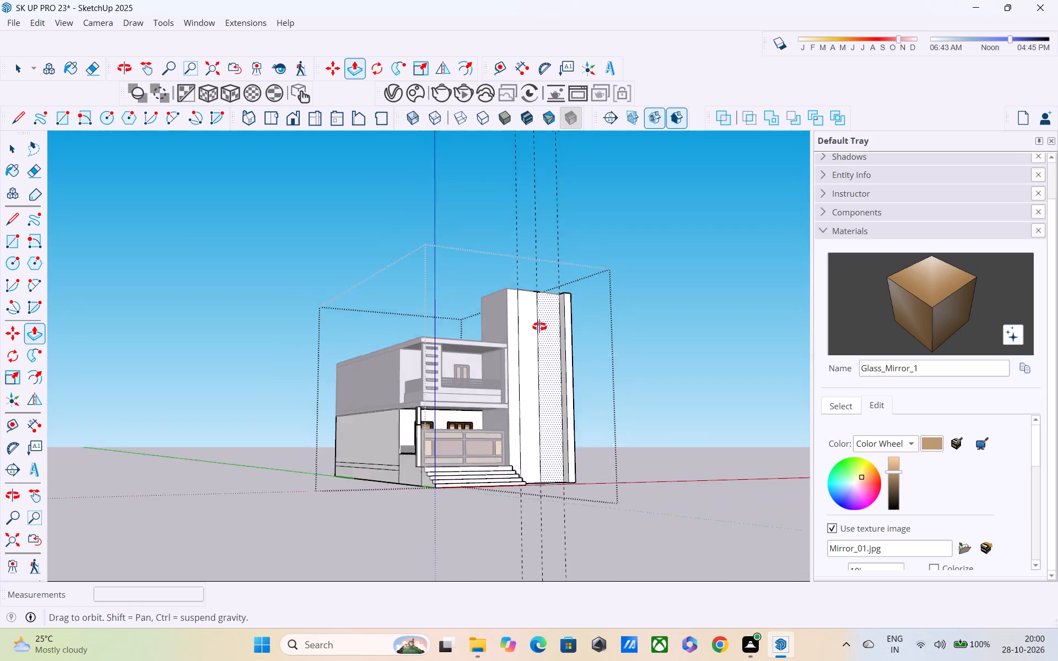
middle_click_drag(539, 327, 458, 348)
scroll(569, 308, "up", 3)
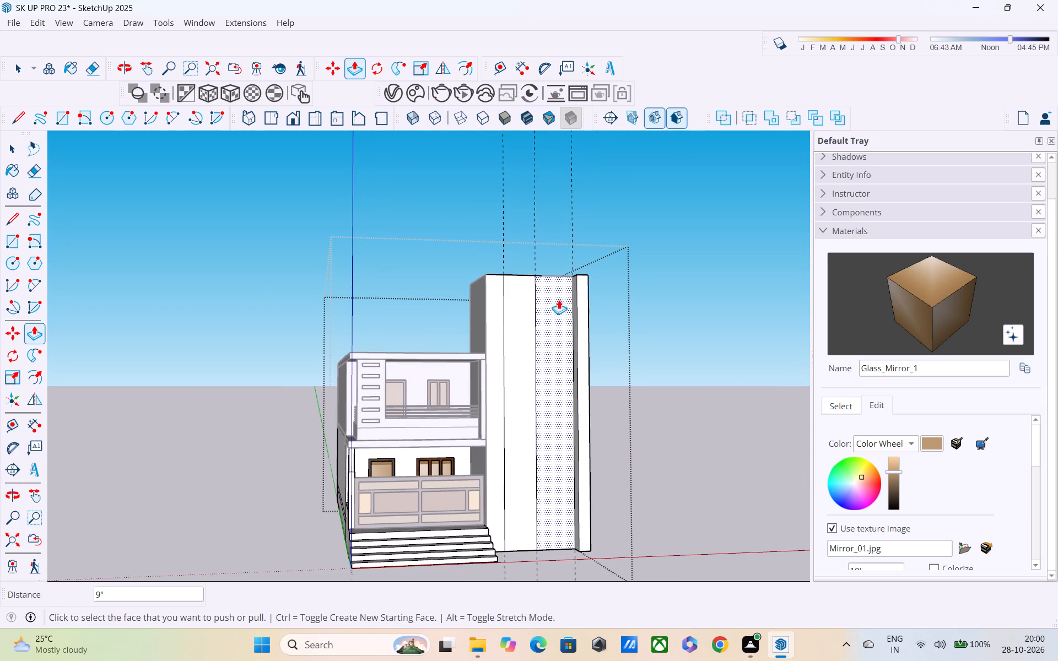
left_click(527, 322)
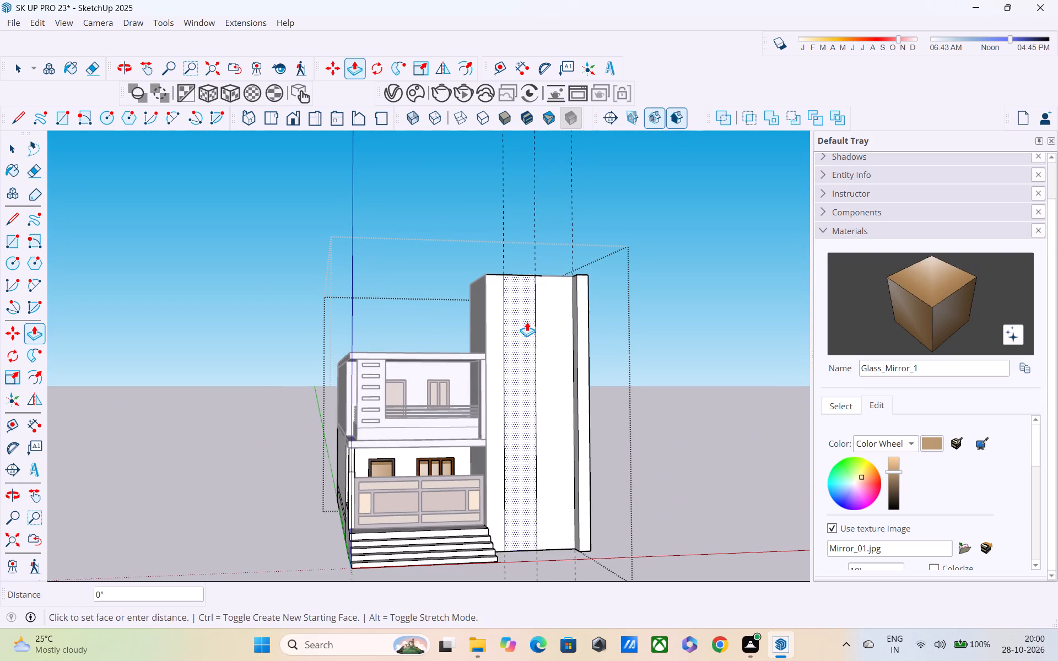
key("Escape")
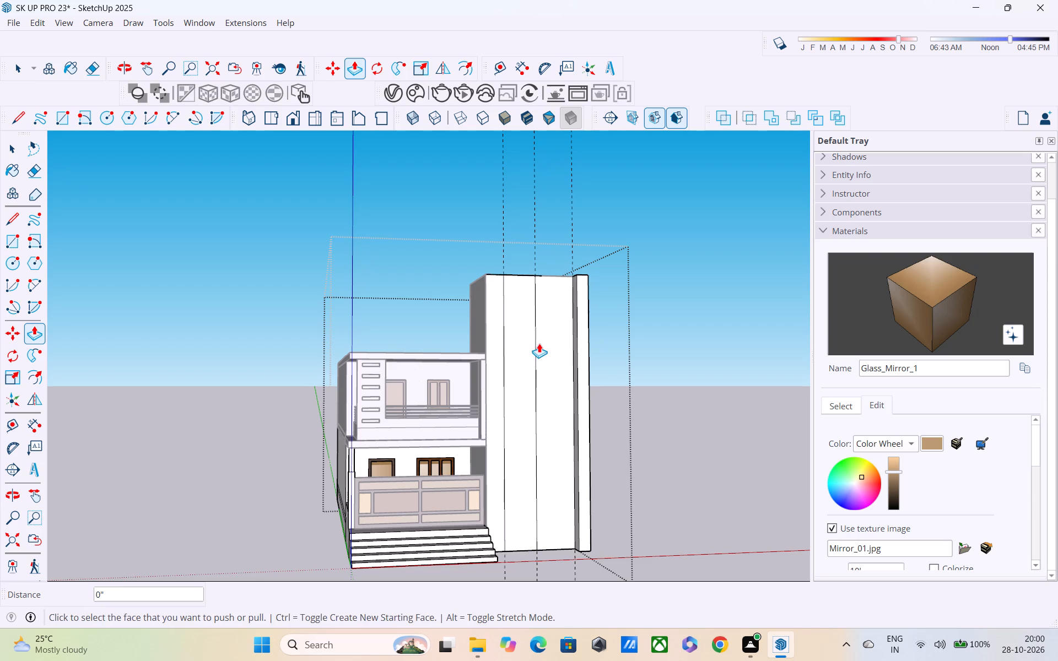
middle_click_drag(539, 364, 746, 433)
scroll(557, 371, "up", 3)
left_click(488, 326)
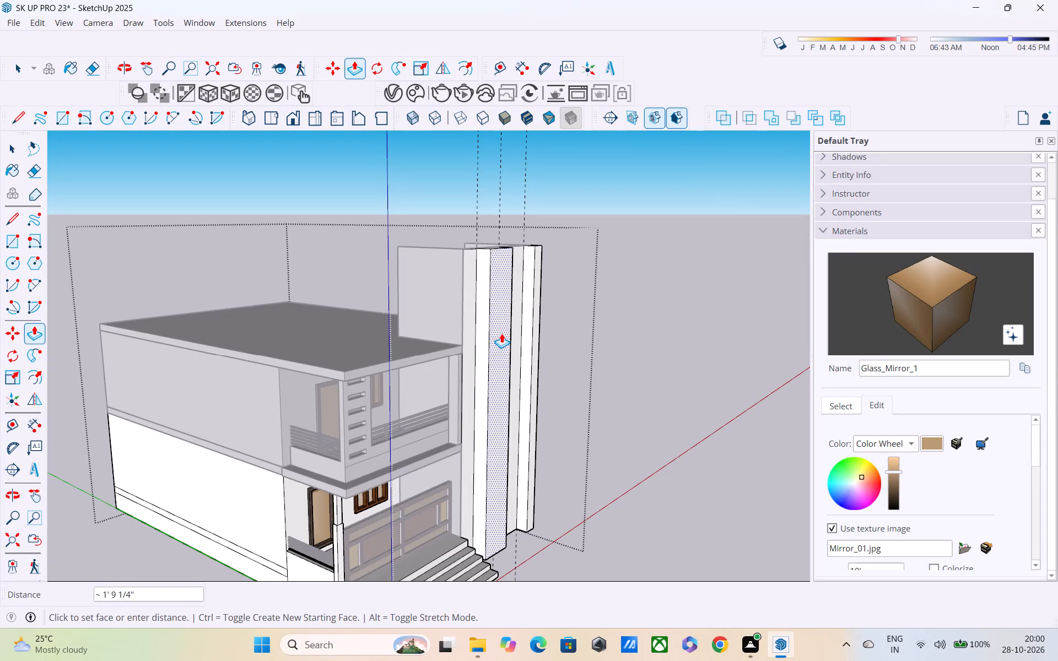
type("6\"")
key("Return")
Push/Pull the tower's innermost edge strip outward by 6", flush with the neighbouring raised strip.
scroll(501, 333, "up", 1)
middle_click_drag(501, 333, 425, 291)
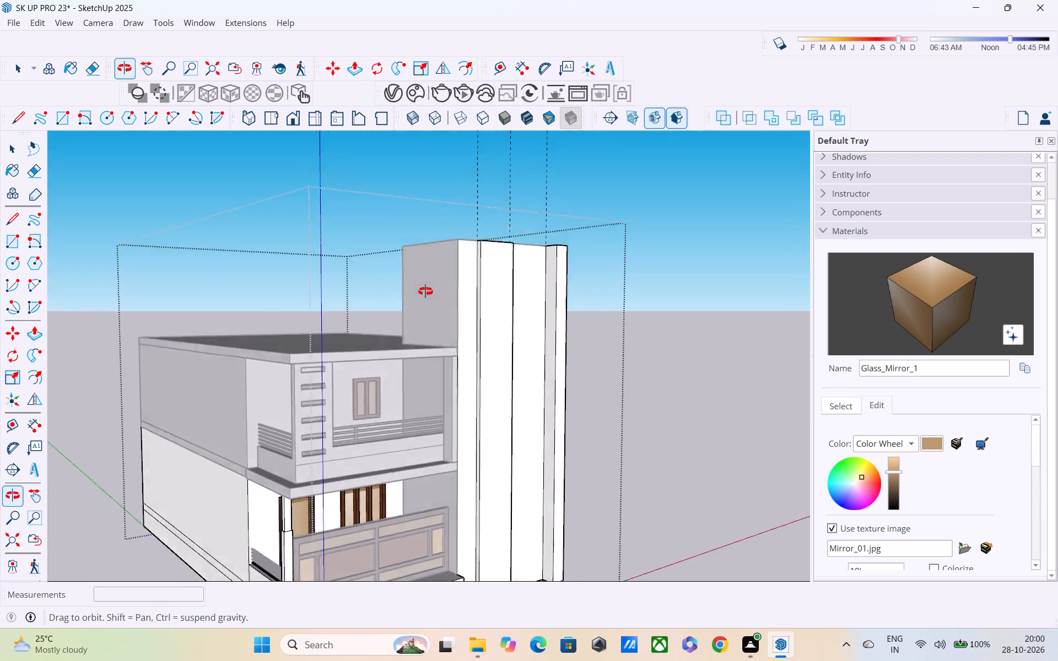
middle_click_drag(425, 291, 409, 271)
scroll(534, 355, "up", 4)
middle_click_drag(488, 335, 418, 316)
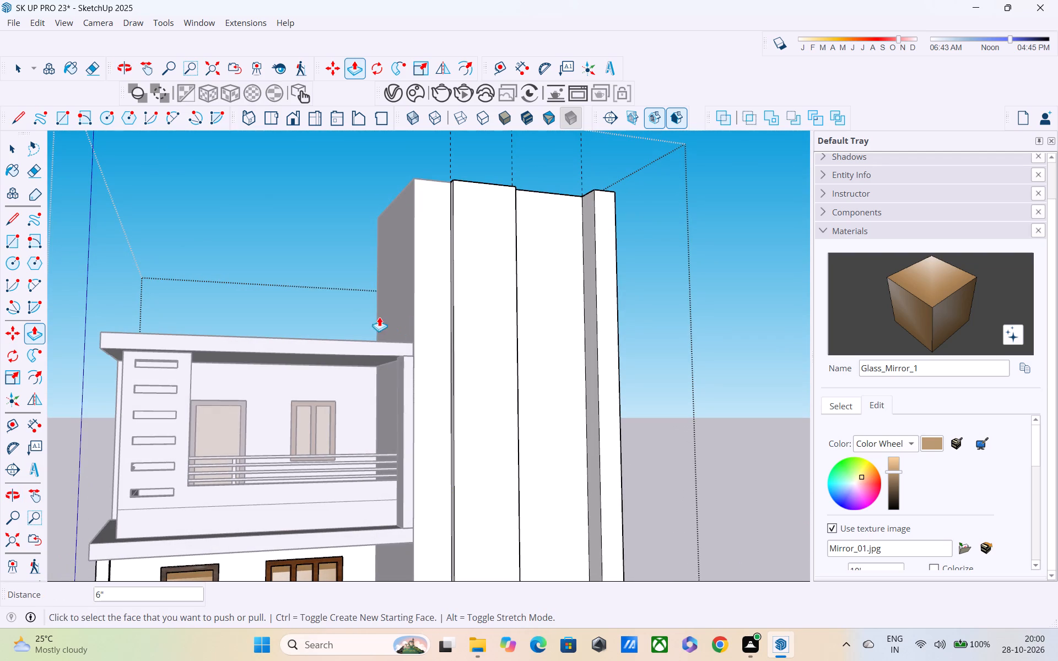
left_click(420, 354)
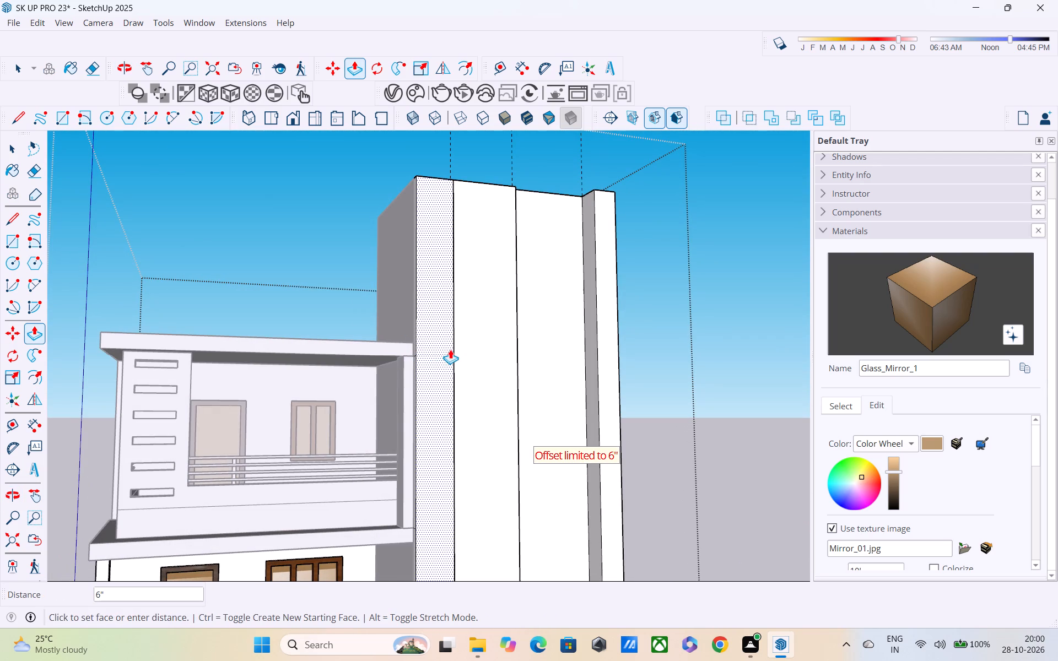
left_click(460, 353)
Erase the vertical line between the two flush raised strips on the tower front.
scroll(460, 391, "down", 1)
scroll(422, 417, "down", 5)
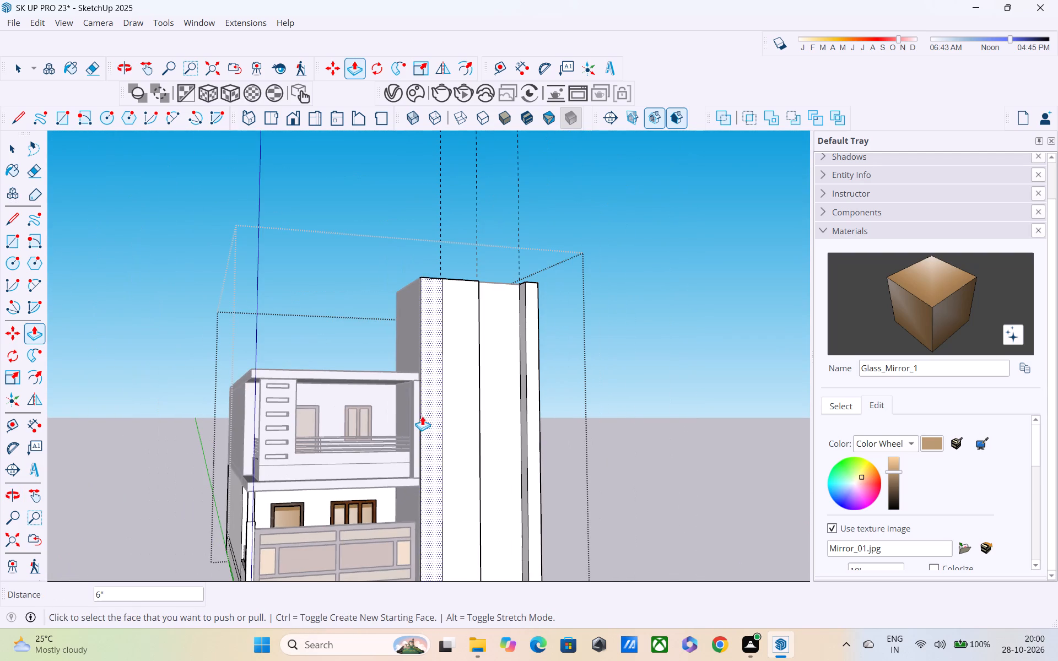
key("e")
scroll(431, 369, "up", 3)
left_click(447, 322)
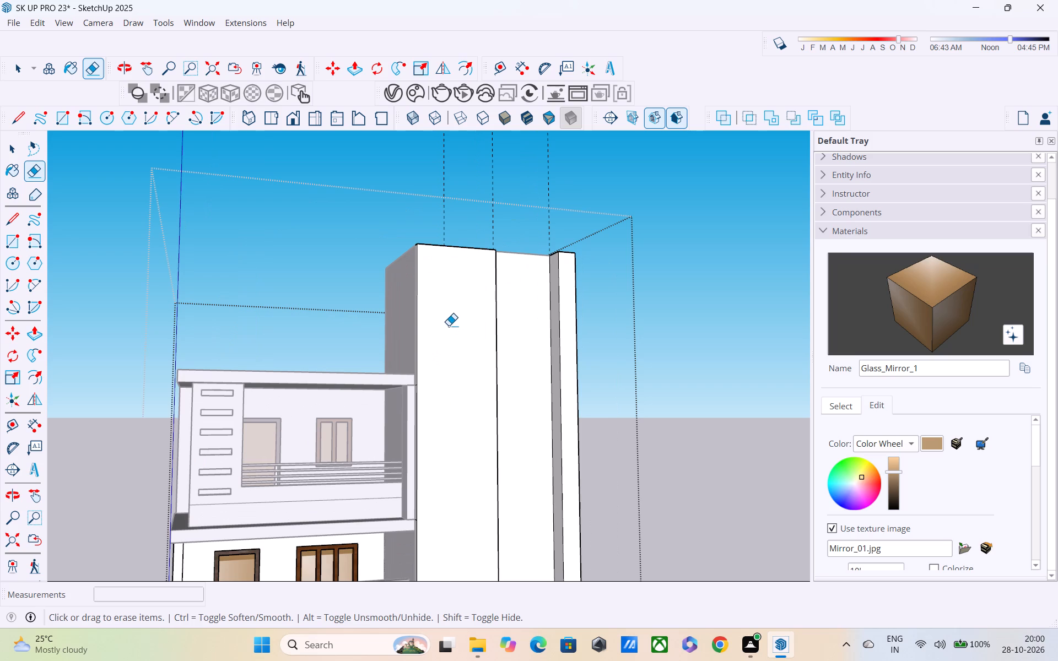
Examine the tower's stepped front and its projecting strips from several angles.
scroll(449, 326, "up", 1)
scroll(449, 330, "down", 4)
middle_click_drag(472, 373, 474, 301, "shift")
middle_click_drag(493, 325, 332, 390)
scroll(406, 355, "down", 4)
scroll(414, 354, "up", 1)
middle_click_drag(415, 354, 421, 435)
scroll(421, 433, "down", 1, "shift")
scroll(468, 393, "up", 2)
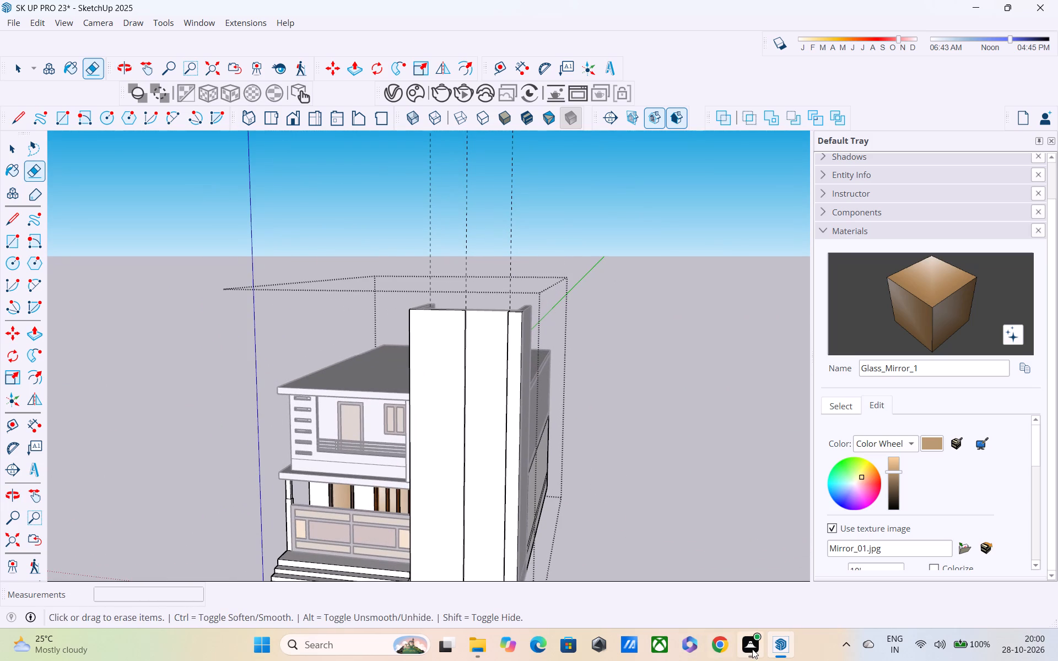
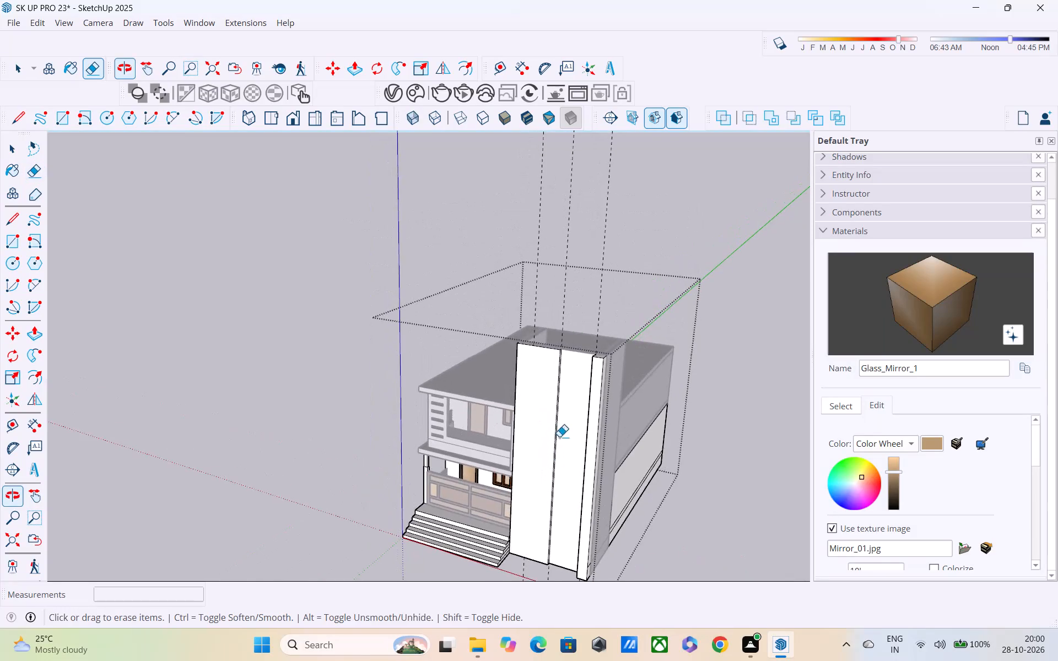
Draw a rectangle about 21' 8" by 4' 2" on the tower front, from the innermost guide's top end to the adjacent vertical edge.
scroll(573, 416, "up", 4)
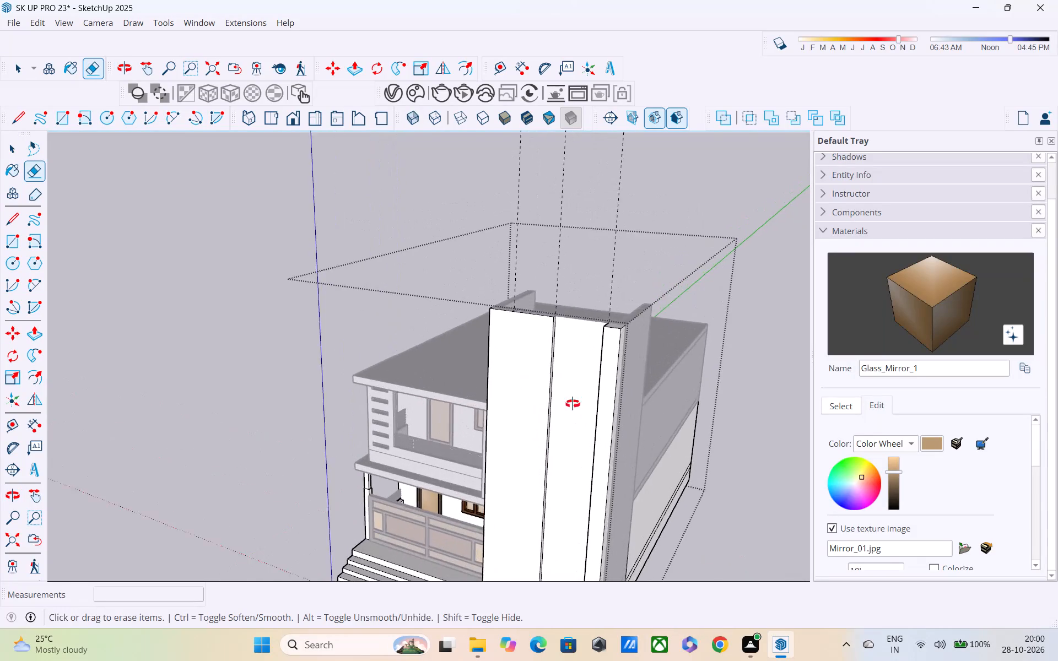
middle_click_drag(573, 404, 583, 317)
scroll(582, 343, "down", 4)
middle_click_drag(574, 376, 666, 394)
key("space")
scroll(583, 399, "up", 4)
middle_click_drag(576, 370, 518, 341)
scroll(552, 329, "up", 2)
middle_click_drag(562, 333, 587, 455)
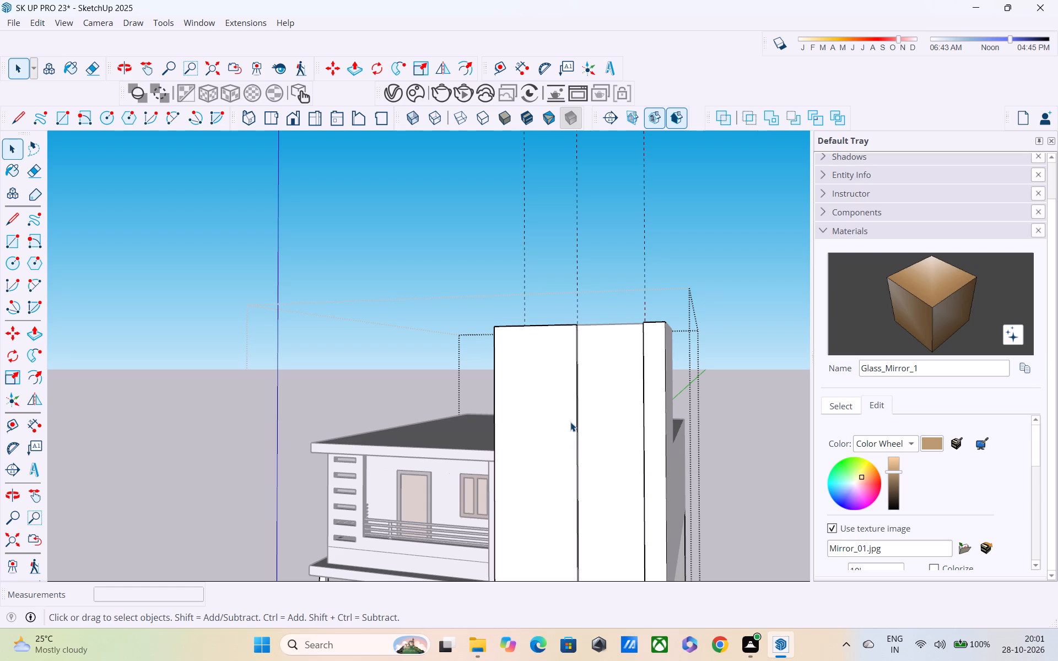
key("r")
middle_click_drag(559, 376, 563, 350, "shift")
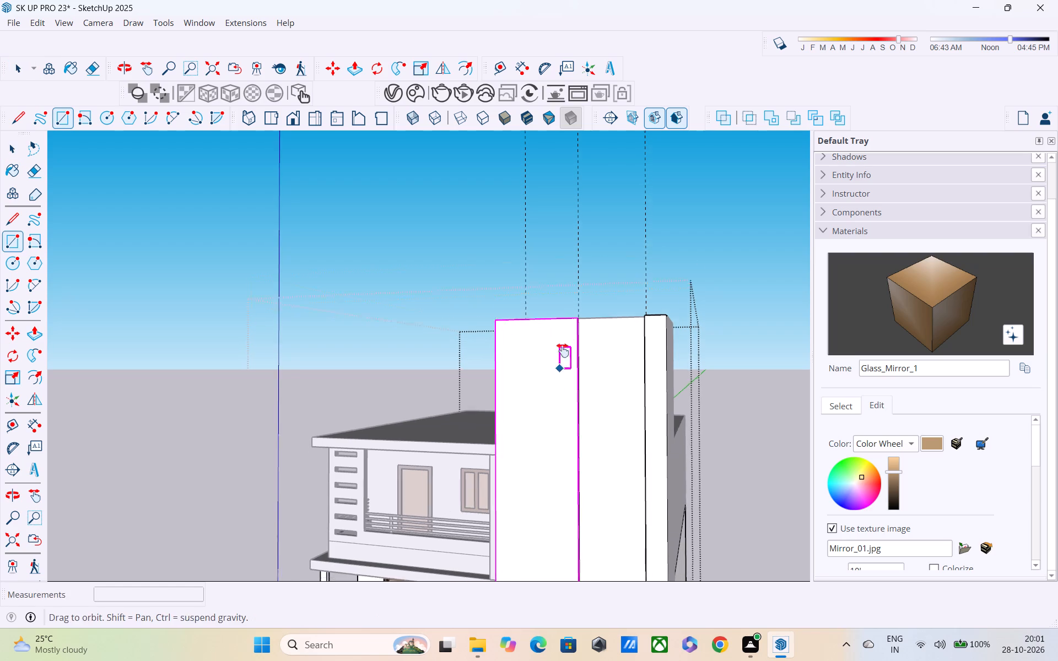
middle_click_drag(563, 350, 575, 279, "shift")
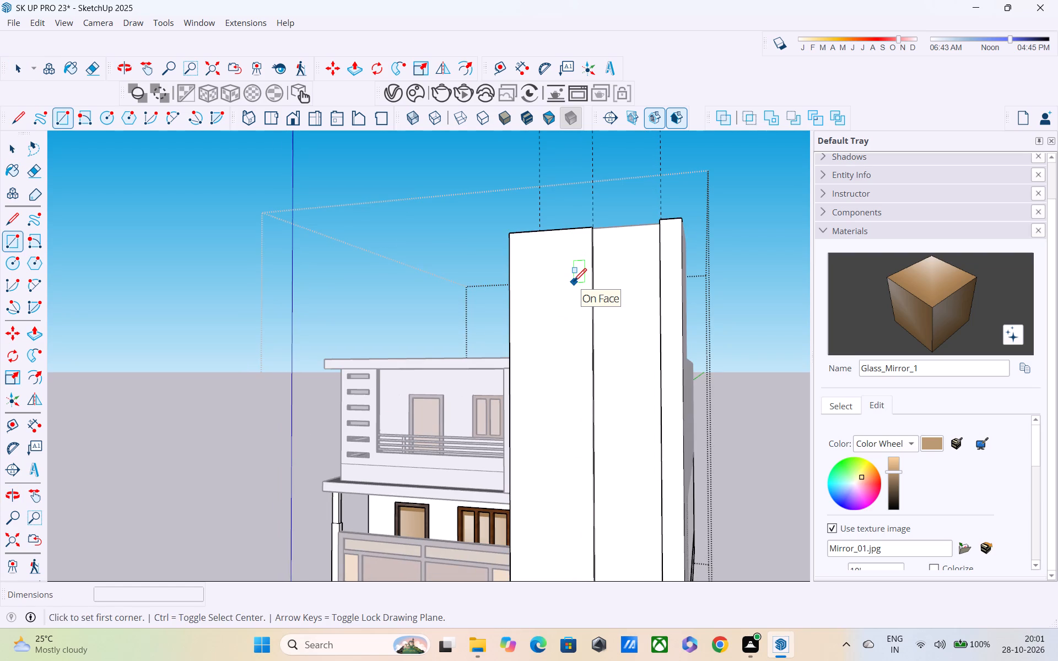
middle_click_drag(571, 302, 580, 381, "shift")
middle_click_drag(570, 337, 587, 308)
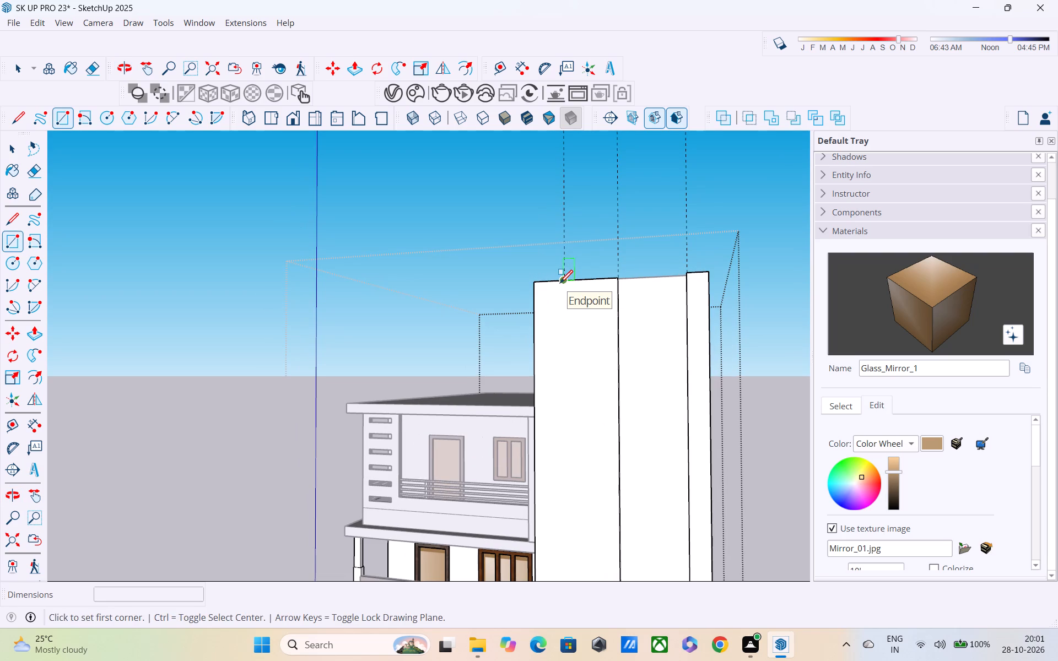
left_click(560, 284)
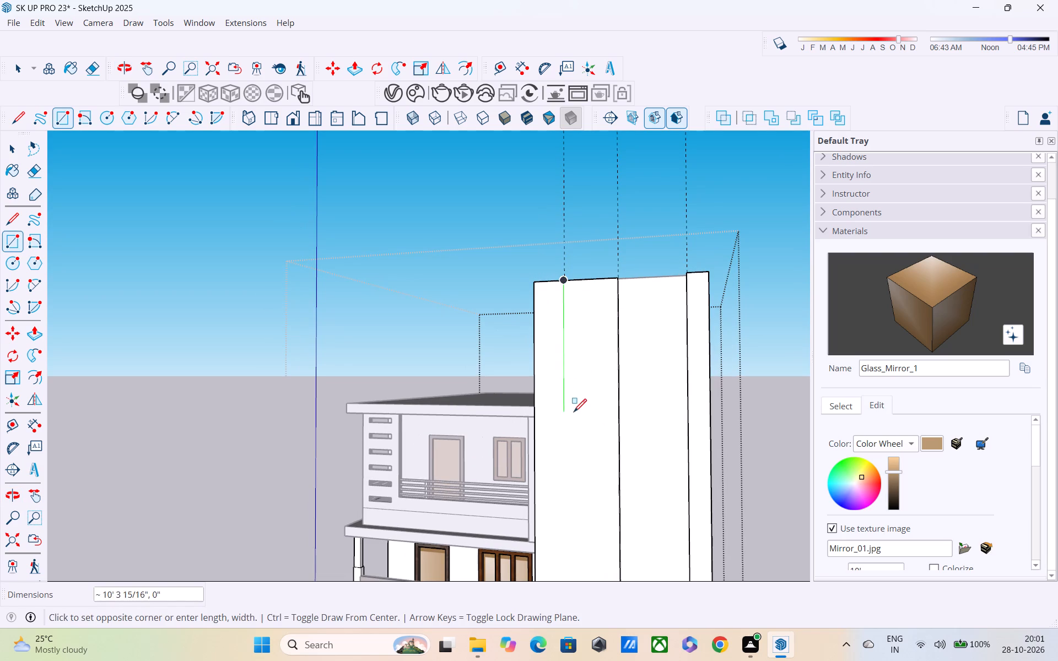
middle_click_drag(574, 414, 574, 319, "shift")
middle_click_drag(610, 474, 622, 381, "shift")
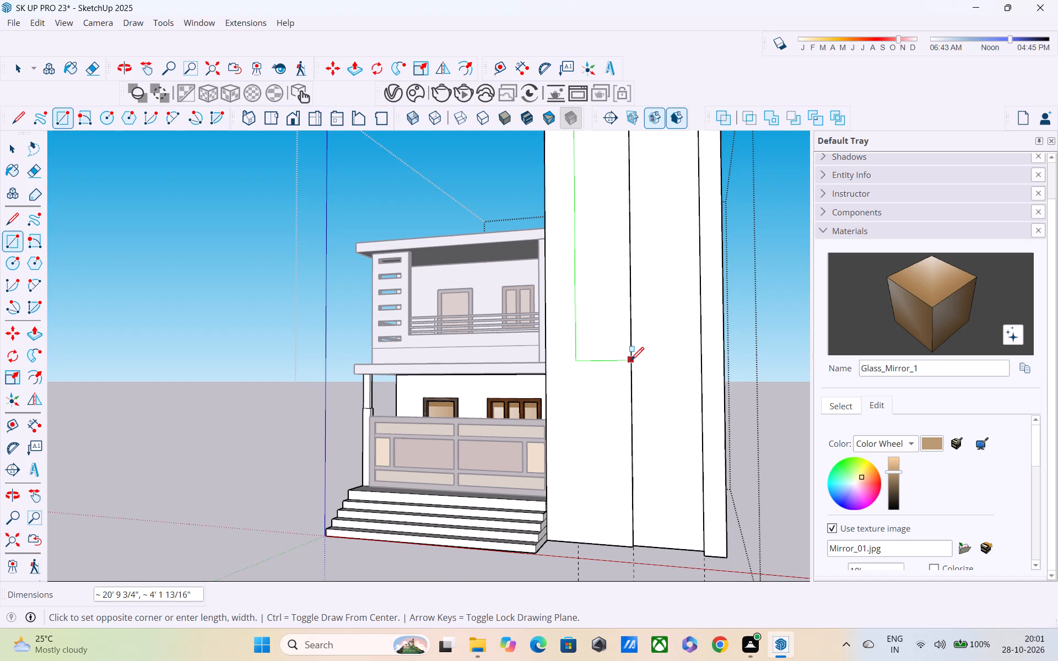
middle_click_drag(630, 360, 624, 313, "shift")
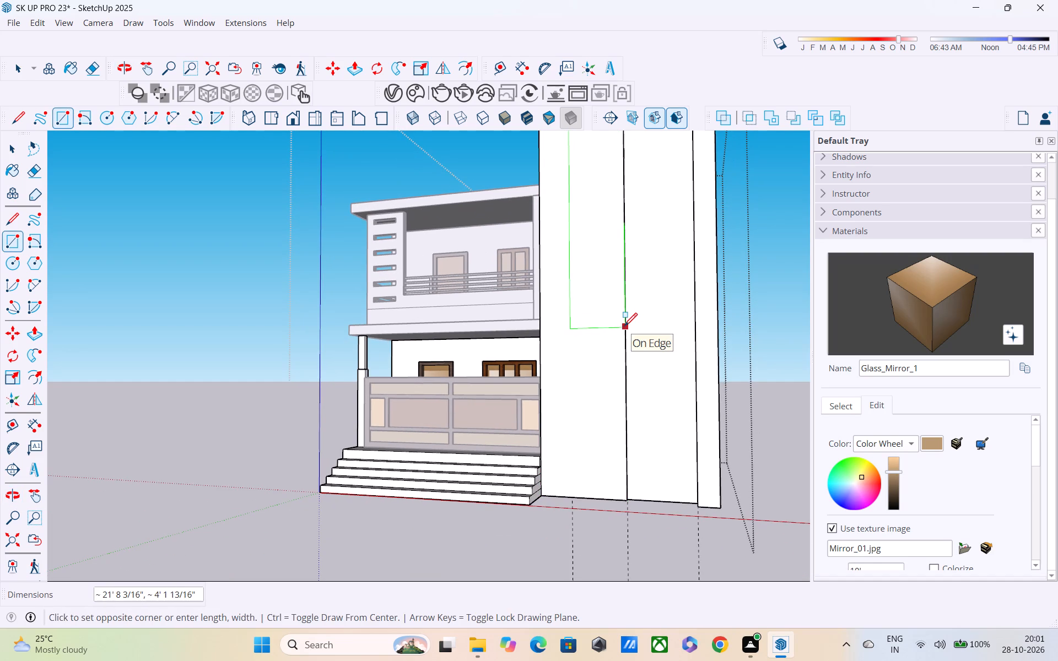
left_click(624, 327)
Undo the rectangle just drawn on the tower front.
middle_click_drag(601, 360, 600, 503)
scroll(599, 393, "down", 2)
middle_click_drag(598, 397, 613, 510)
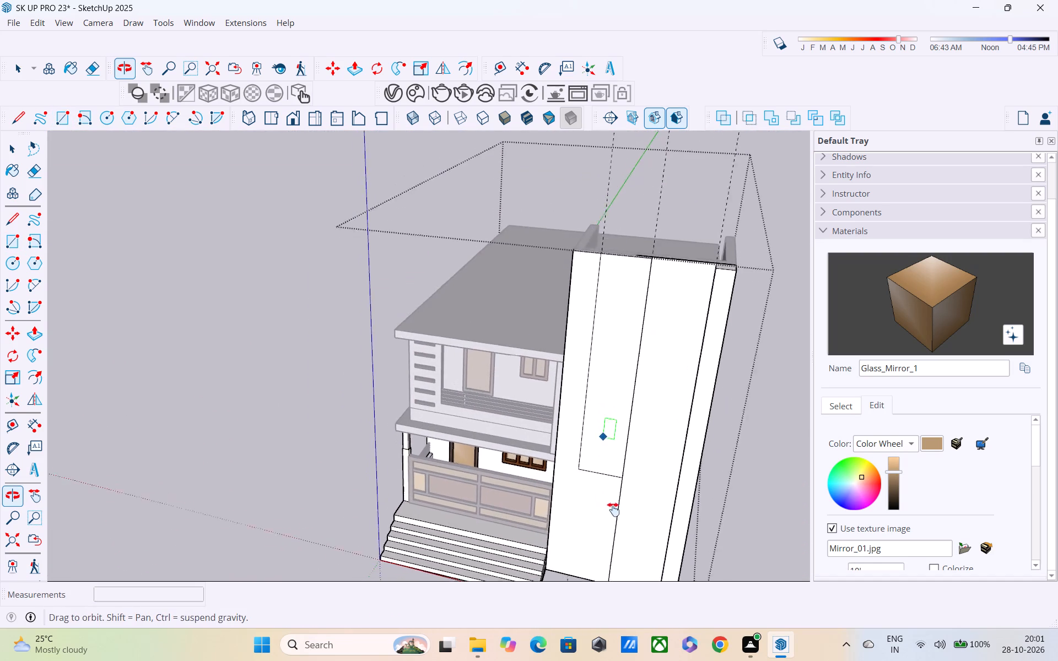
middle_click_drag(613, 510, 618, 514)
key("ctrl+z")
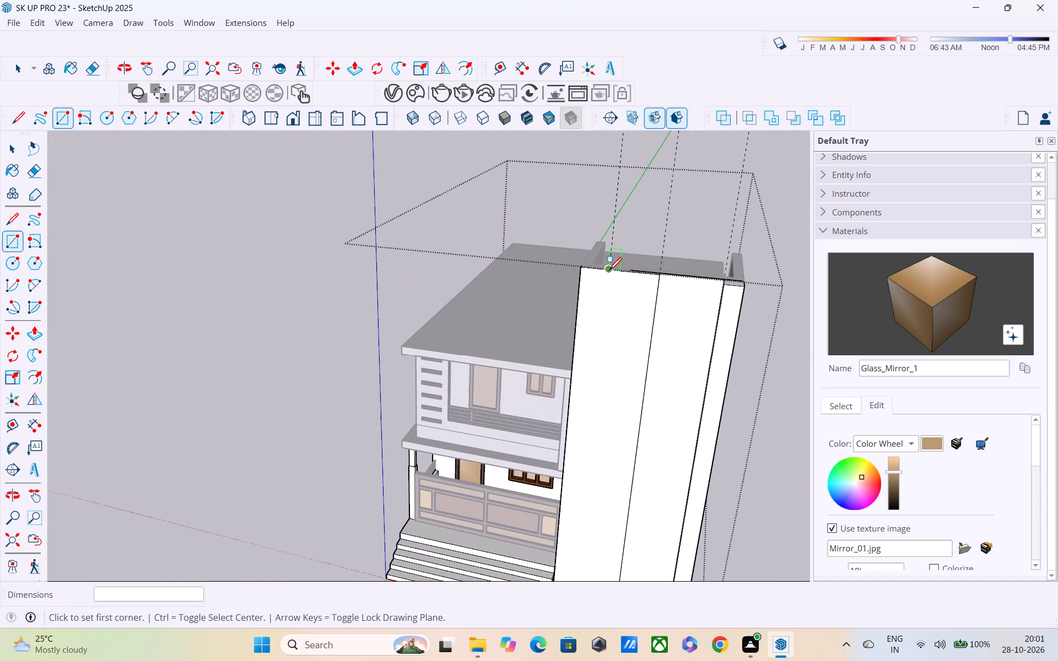
Draw a rectangle about 23' 7" by 4' 2" down the tower front, from the innermost guide's top end to the adjacent vertical edge.
left_click(609, 272)
middle_click_drag(616, 534, 618, 397, "shift")
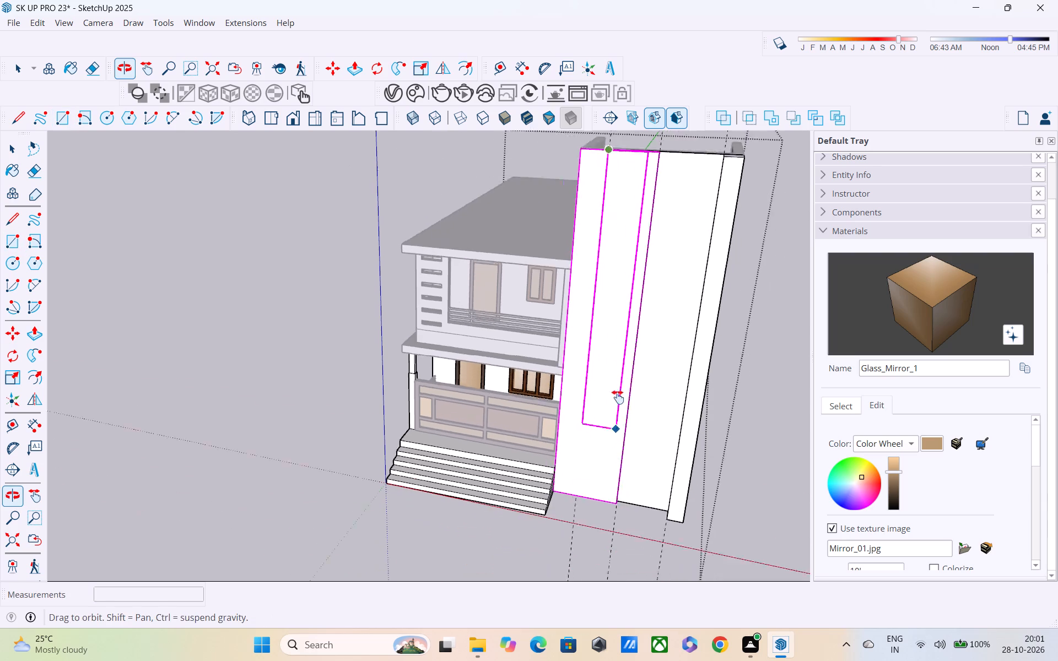
middle_click_drag(618, 397, 622, 335, "shift")
middle_click_drag(629, 354, 655, 347)
left_click(631, 377)
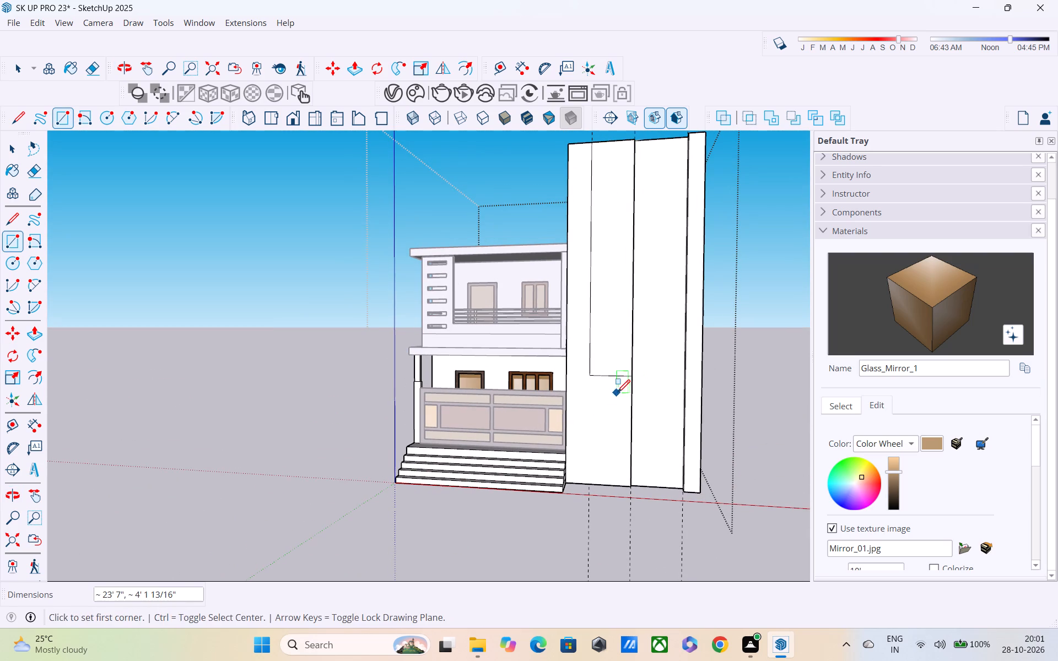
Push/Pull the new rectangular panel on the tower front outward, trying 1" first and settling on 2".
key("space")
middle_click_drag(607, 344, 624, 539)
key("space")
middle_click_drag(635, 307, 607, 327)
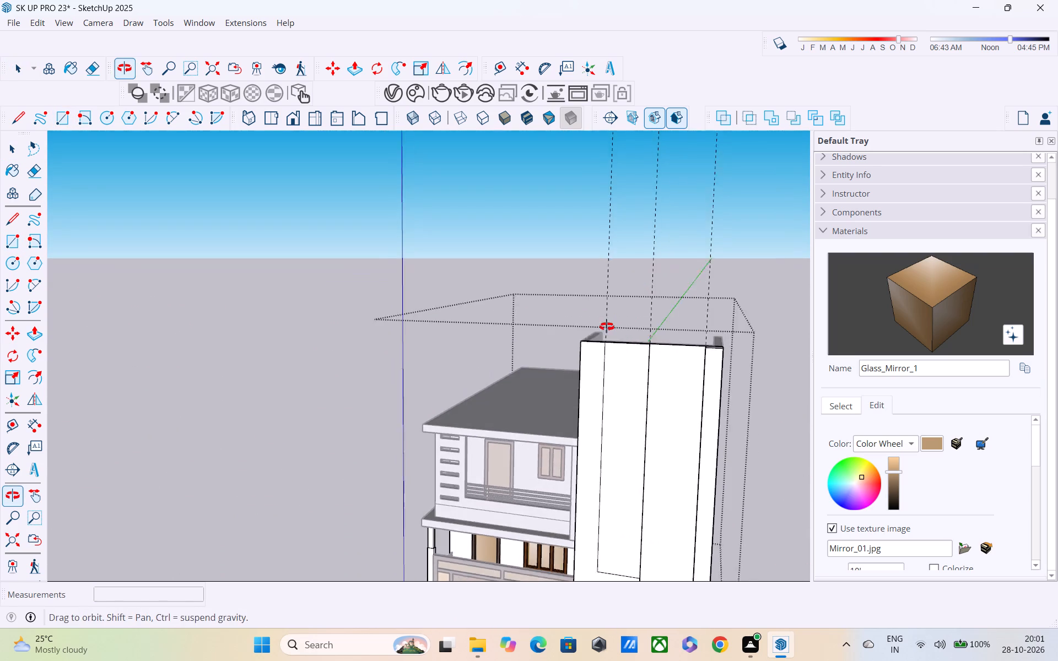
middle_click_drag(607, 327, 535, 327)
scroll(532, 328, "down", 3)
middle_click_drag(575, 374, 608, 401)
scroll(612, 333, "up", 7)
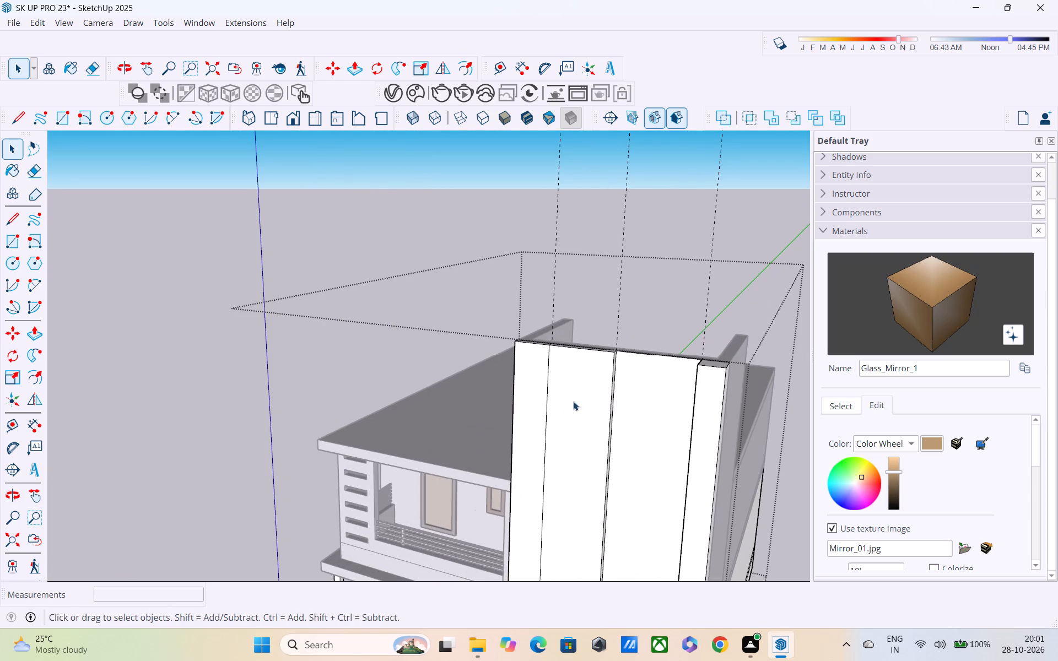
key("p")
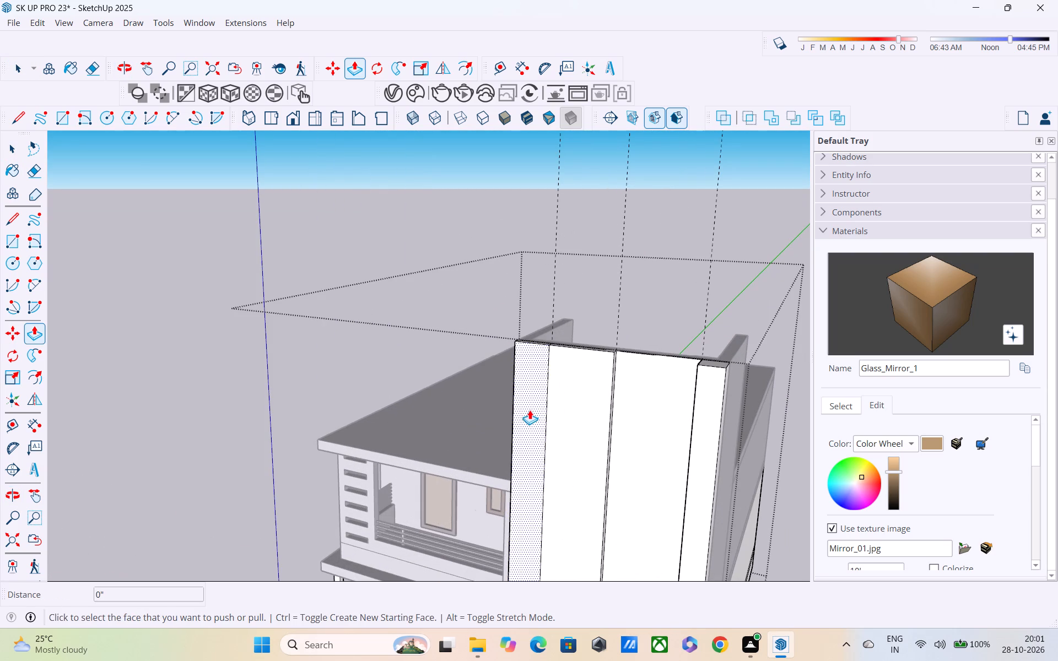
middle_click_drag(530, 410, 633, 305)
scroll(633, 394, "down", 2)
middle_click_drag(631, 394, 629, 328, "shift")
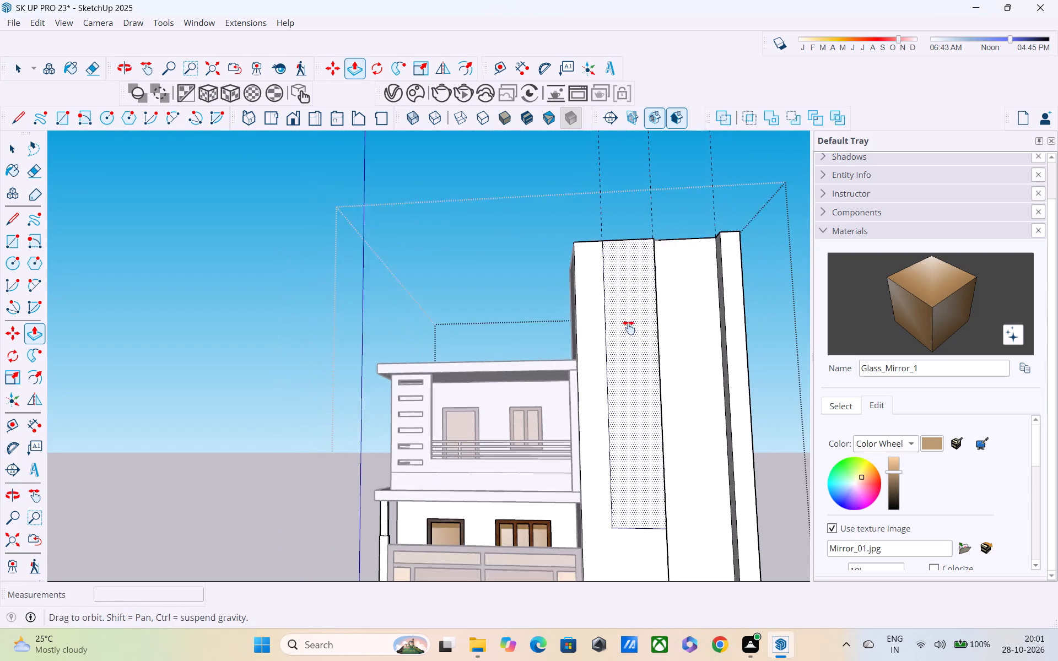
middle_click_drag(629, 328, 629, 307, "shift")
left_click(624, 383)
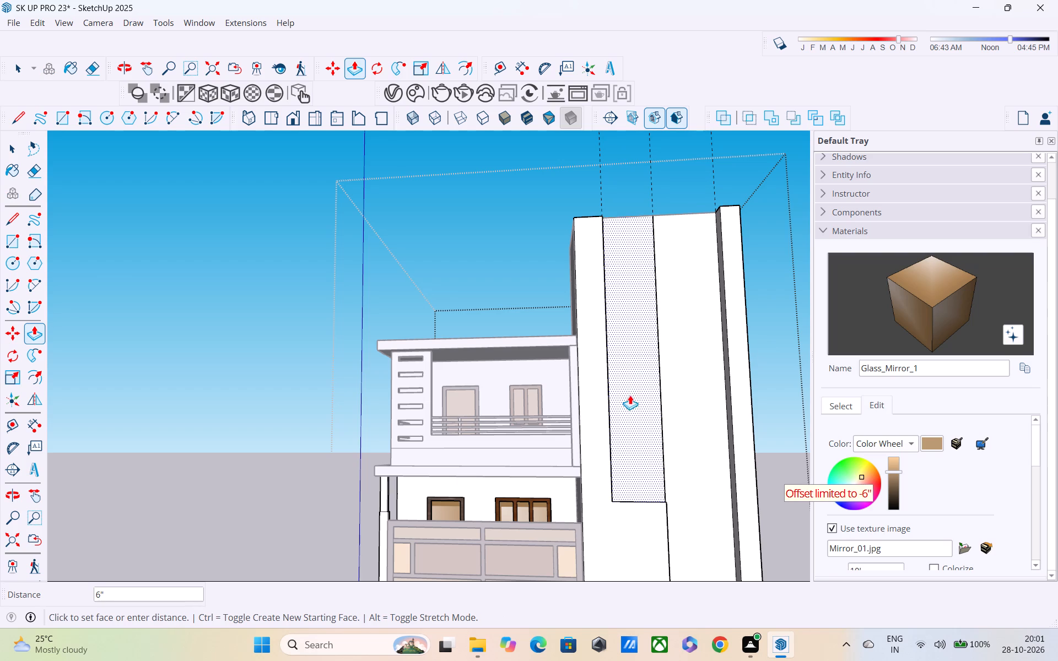
middle_click_drag(642, 397, 857, 403)
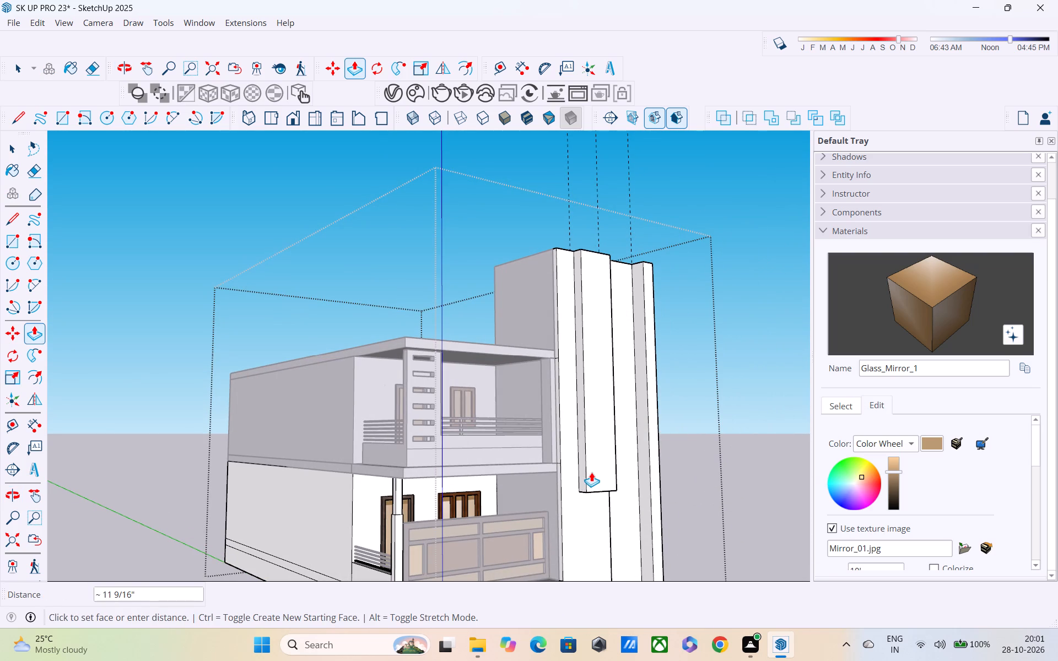
type("1\"")
key("Return")
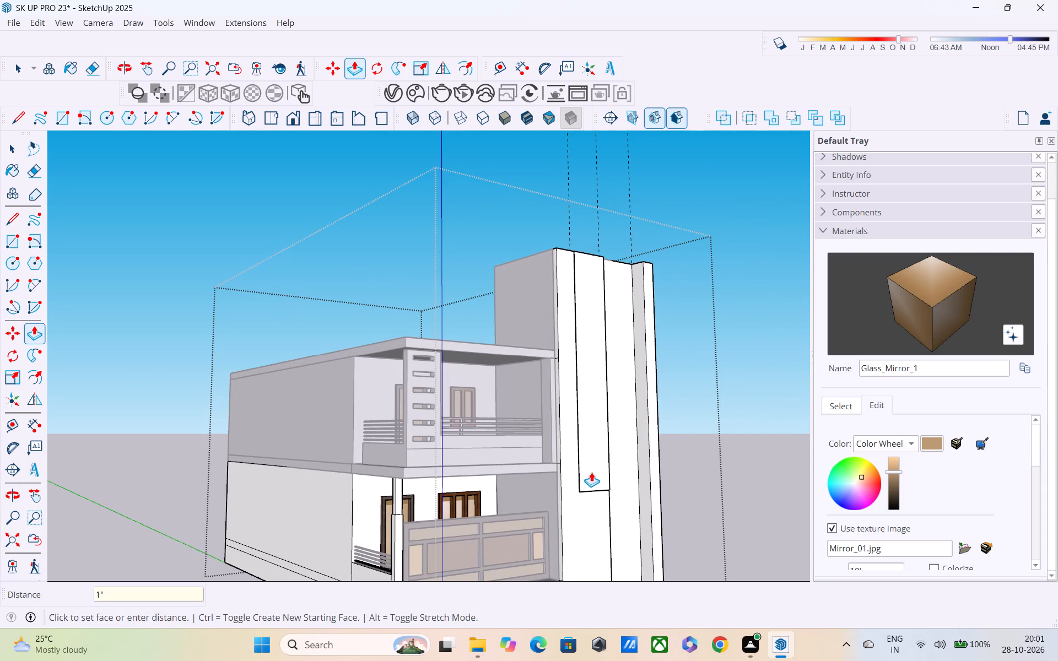
type("2\"")
key("Return")
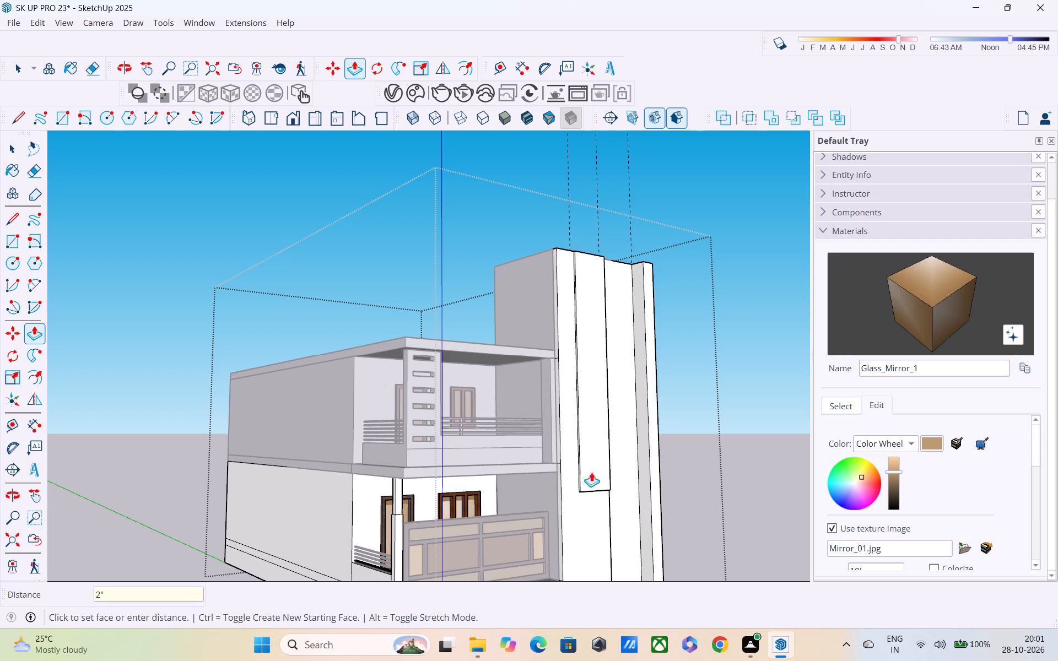
Examine the raised panel and its lower end on the tower front from several angles.
scroll(591, 473, "down", 1)
middle_click_drag(582, 478, 302, 523)
scroll(306, 518, "up", 1)
scroll(326, 499, "down", 6)
middle_click_drag(423, 489, 485, 430)
scroll(488, 438, "down", 4)
key("space")
scroll(563, 446, "up", 3)
middle_click_drag(535, 428, 579, 495)
scroll(575, 492, "up", 2)
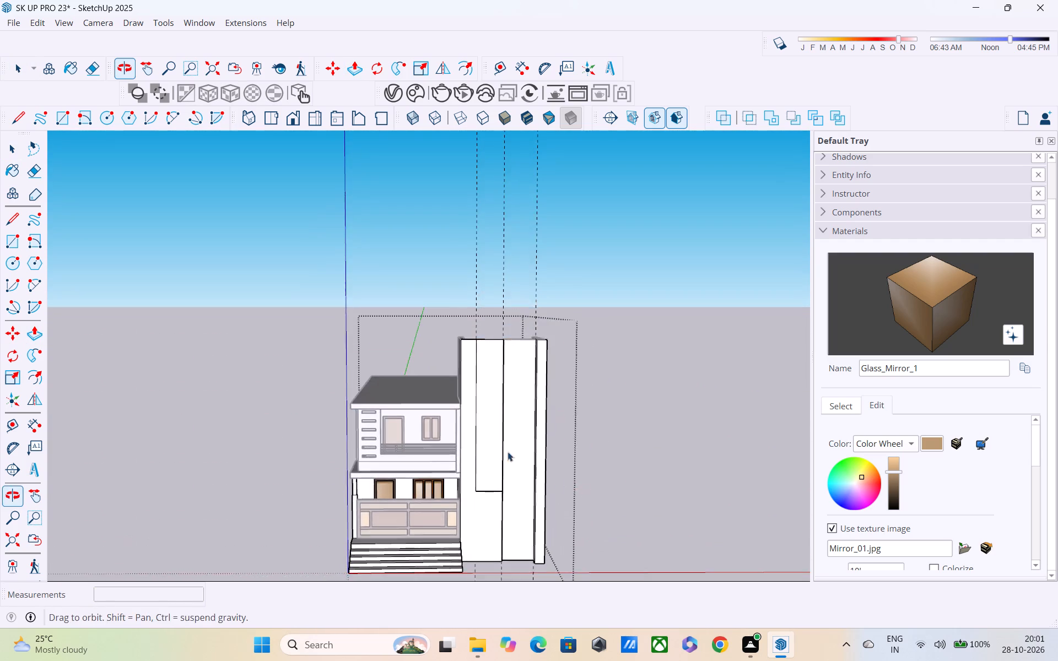
scroll(508, 452, "up", 7)
middle_click_drag(509, 540, 525, 441, "shift")
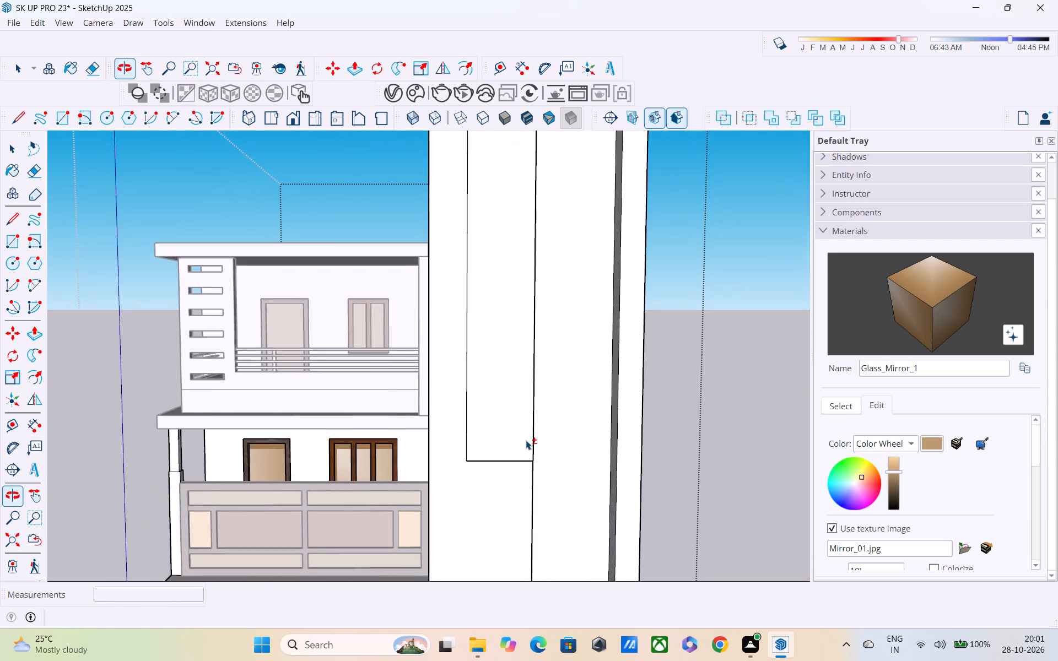
scroll(526, 440, "down", 3)
middle_click_drag(527, 447, 543, 521, "shift")
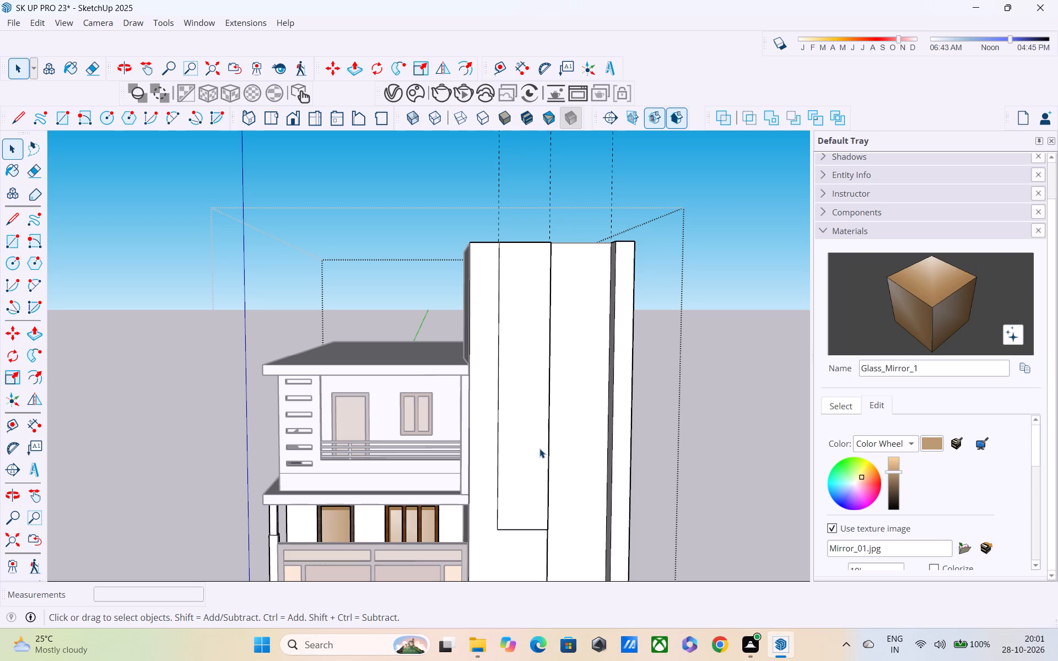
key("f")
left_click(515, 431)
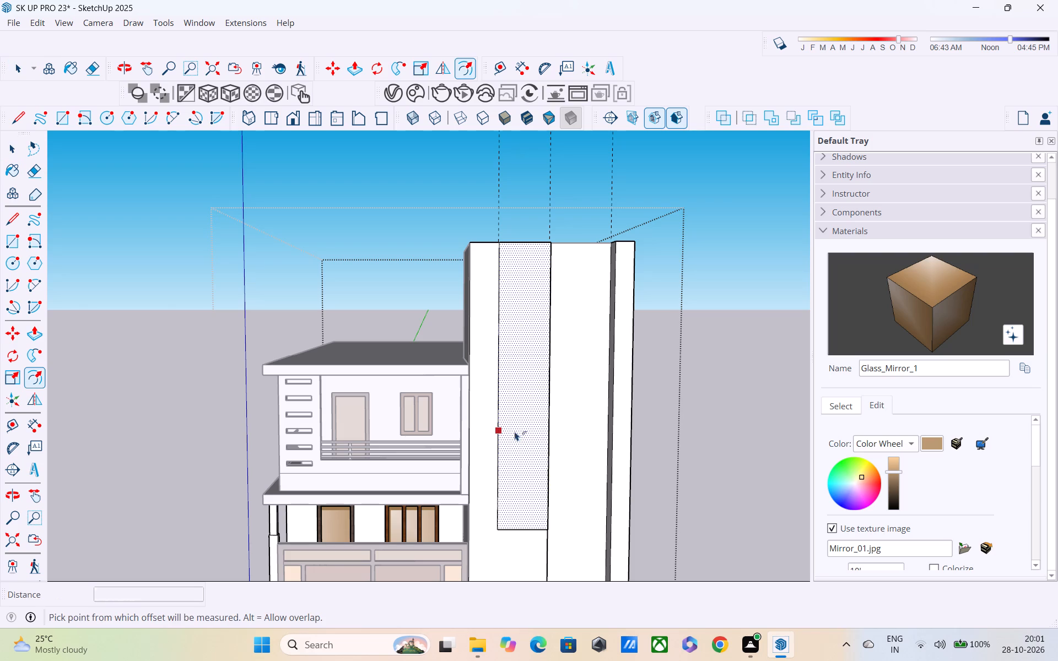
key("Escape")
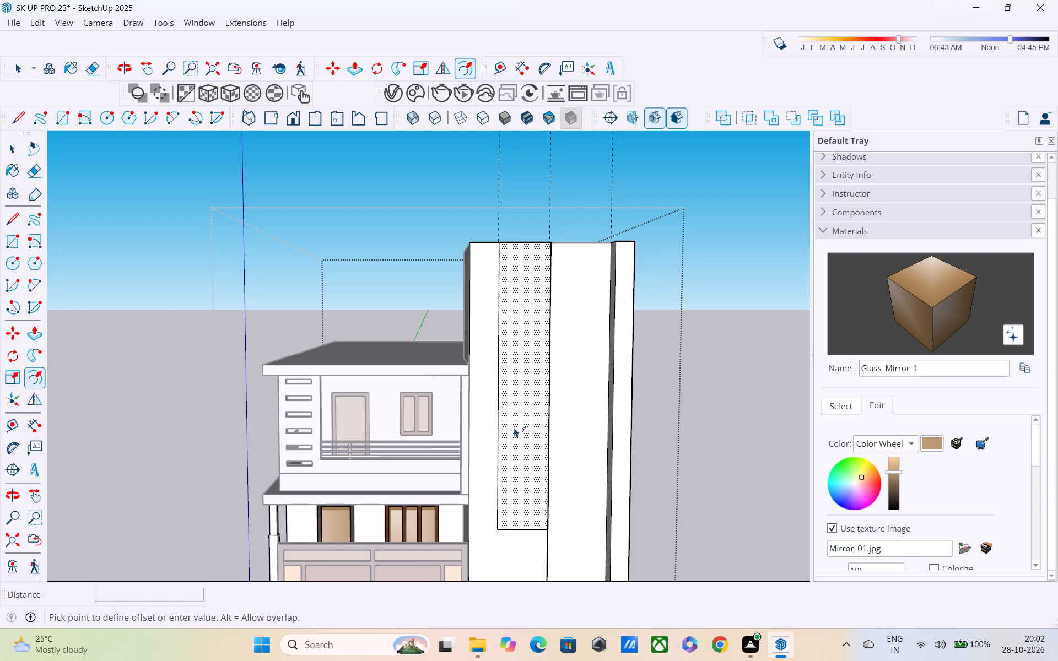
Draw a tall narrow rectangle about 2' 5" wide by 16' high inside the raised panel on the tower front.
key("r")
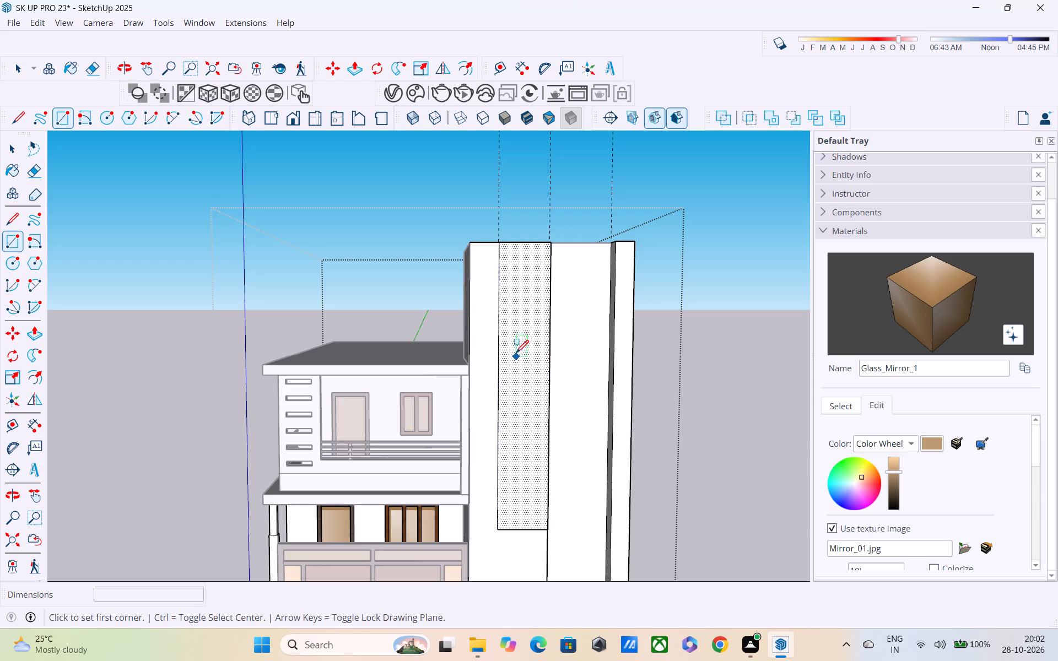
left_click(515, 317)
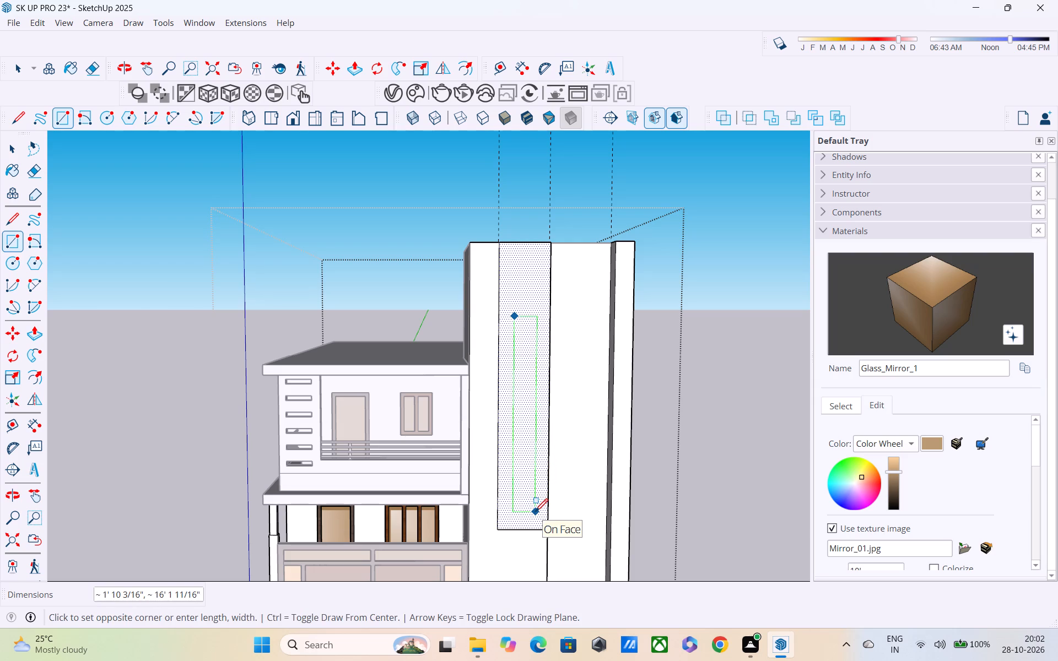
key("Escape")
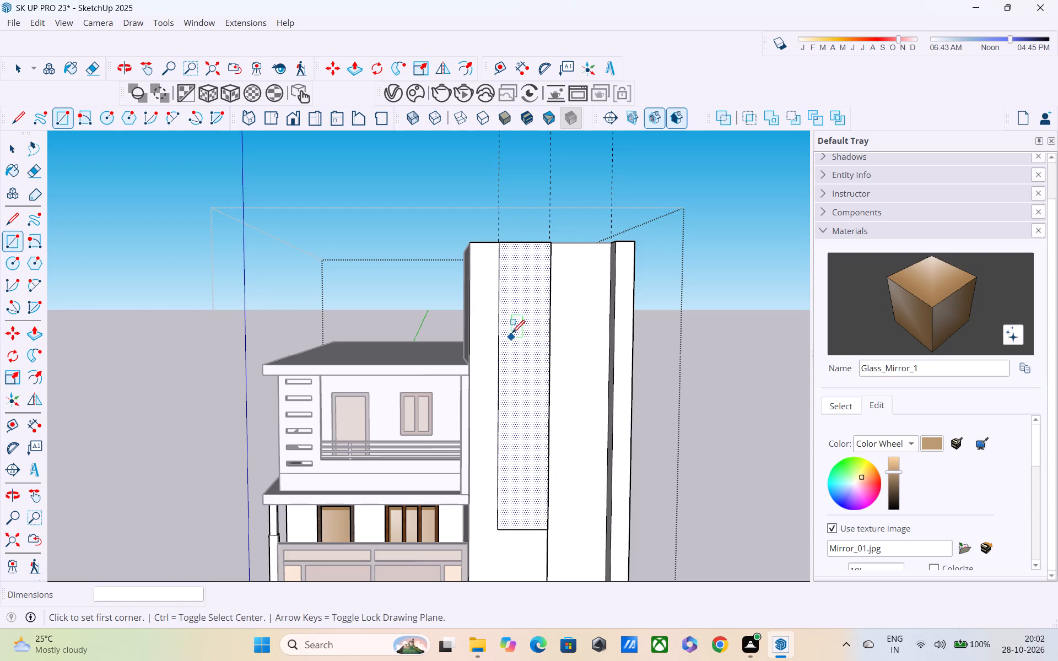
left_click(510, 315)
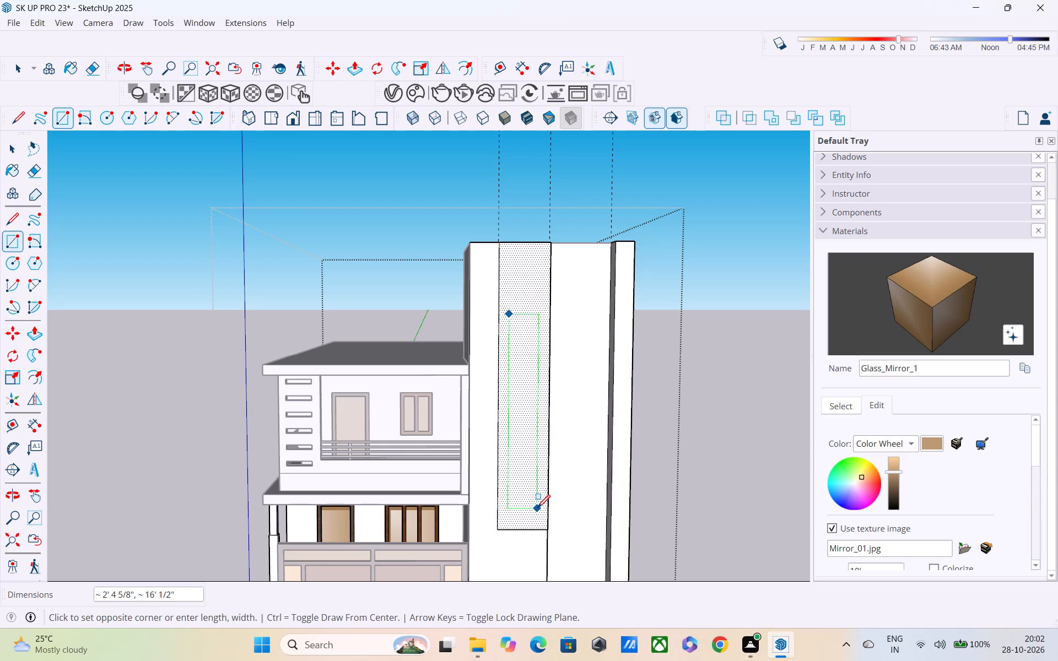
left_click(537, 509)
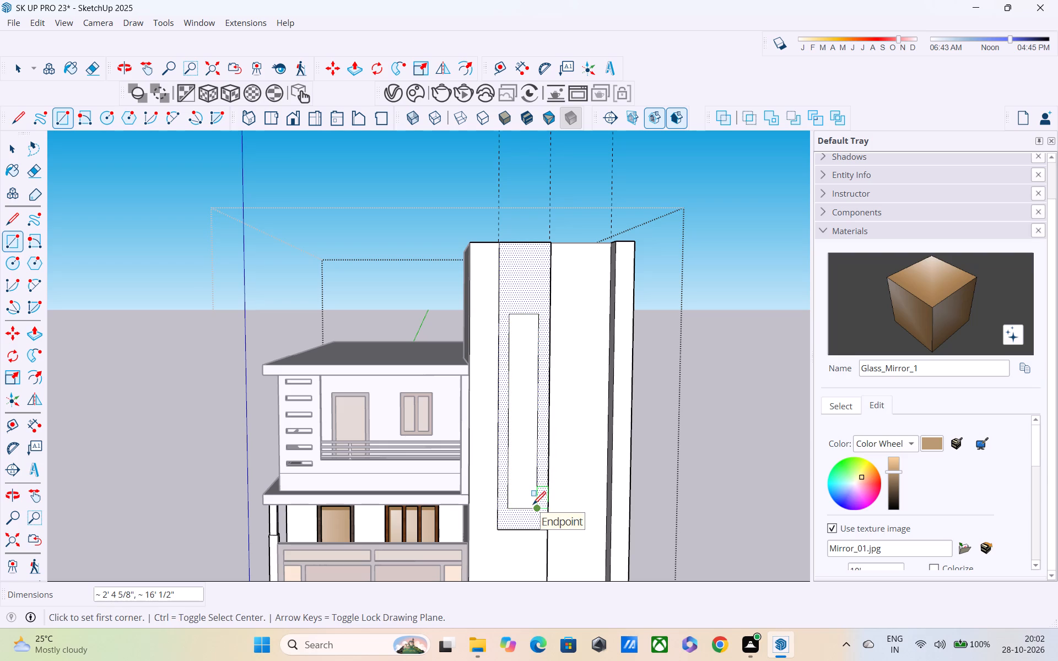
key("space")
Offset the tall narrow rectangle's outline inward by 4" to form a frame border.
type("F")
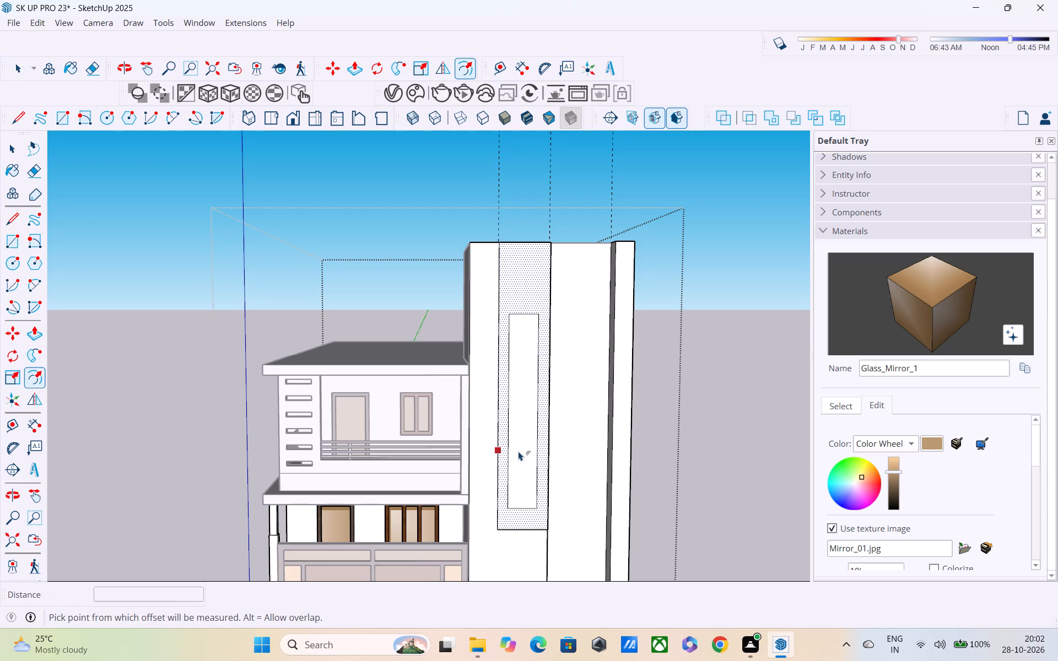
key("space")
left_click(384, 296)
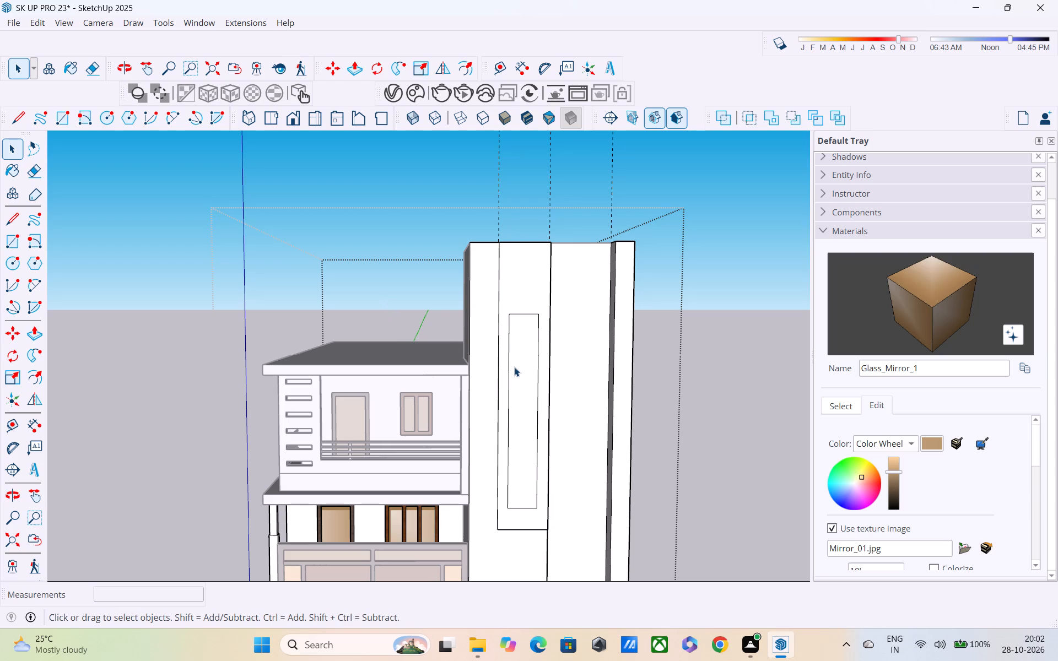
left_click(514, 367)
key("f")
left_click(514, 365)
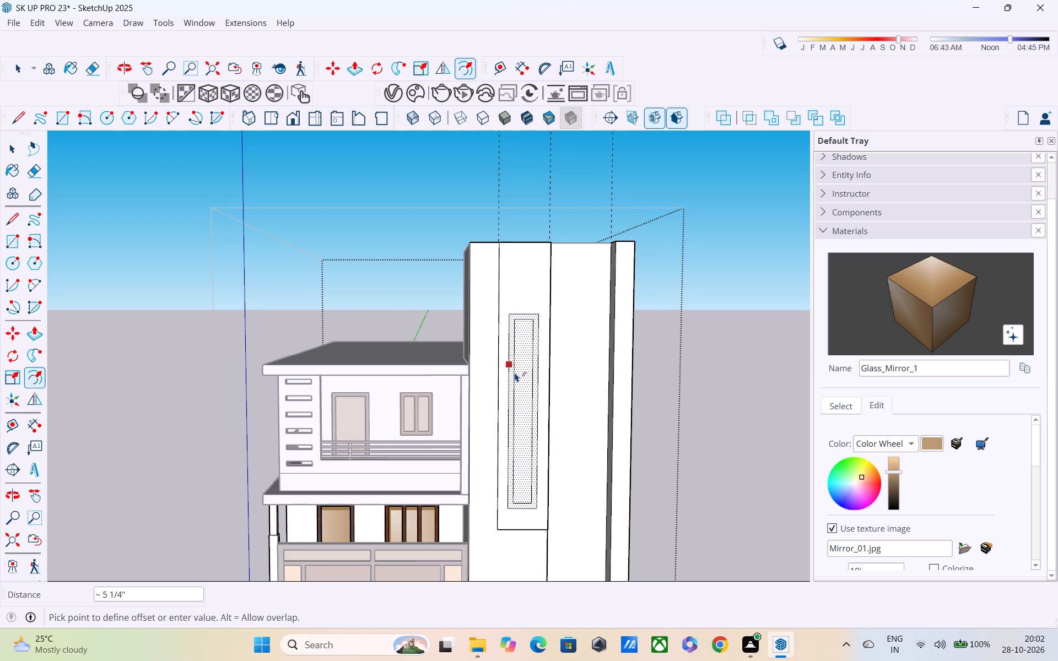
key("4")
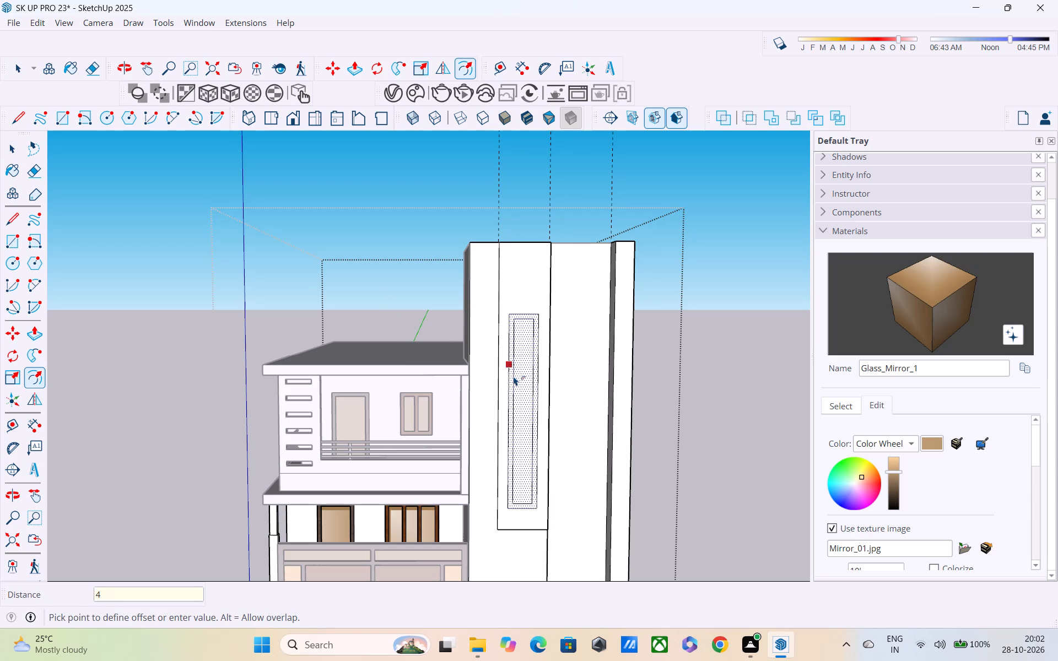
key("shift+quotedbl")
key("Return")
key("space")
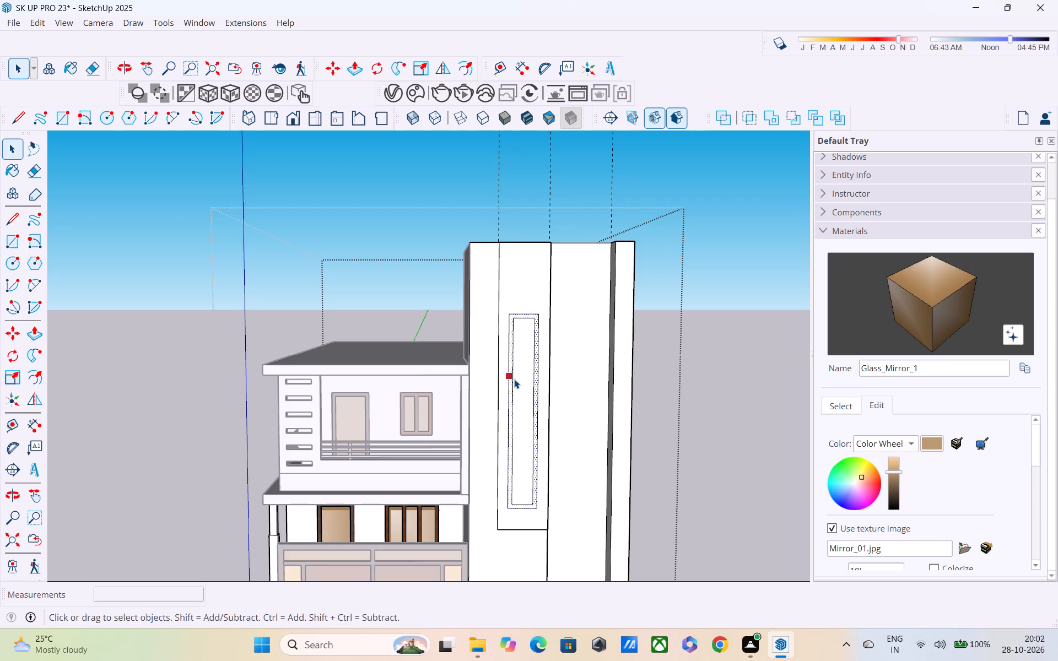
Copy the inner top edge of the tall framed opening straight down about 4' 3" as a horizontal divider line.
middle_click_drag(480, 346, 582, 355)
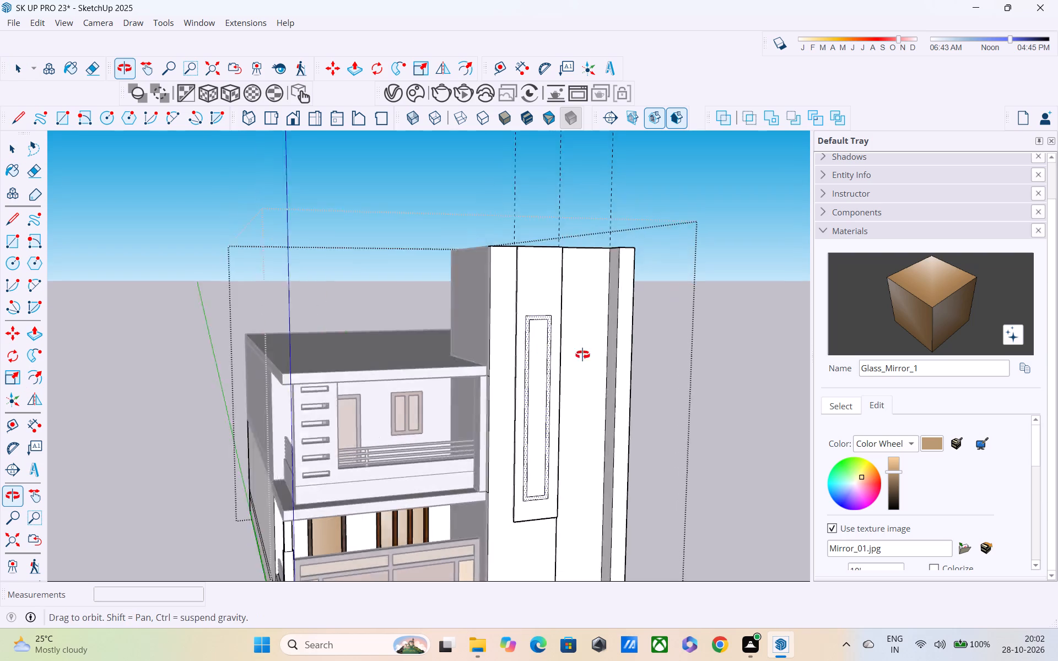
middle_click_drag(582, 355, 497, 308)
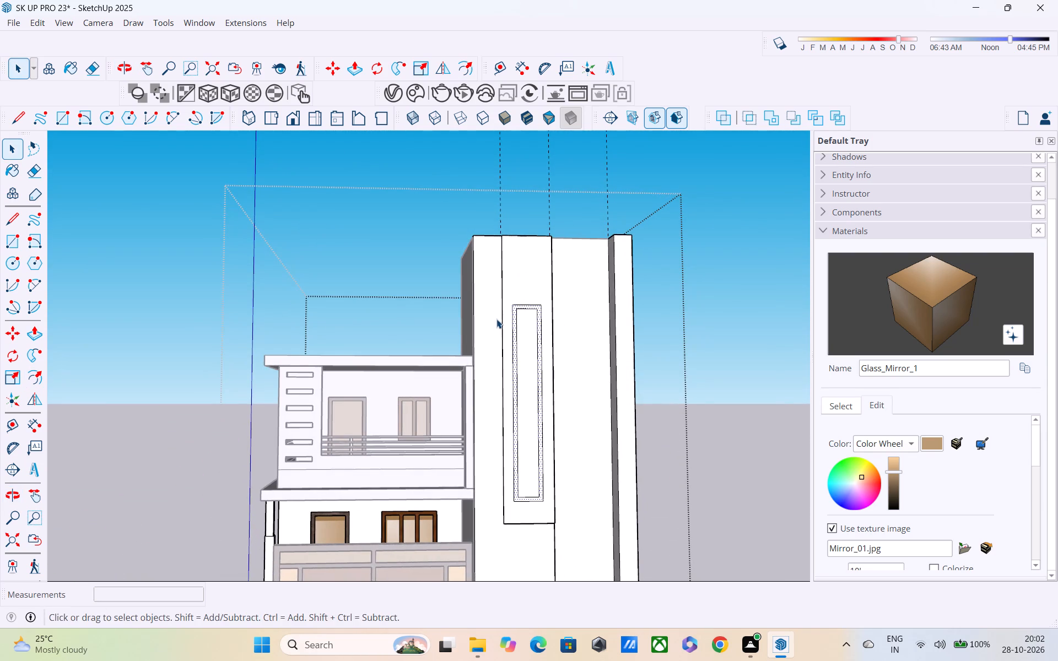
scroll(501, 333, "up", 6)
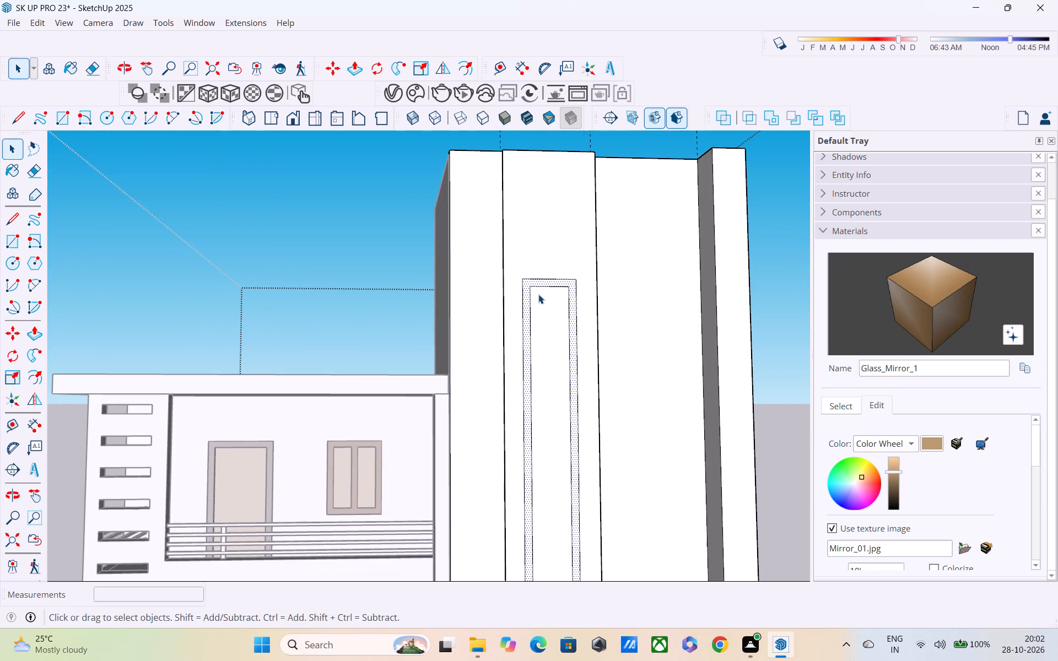
scroll(539, 294, "up", 2)
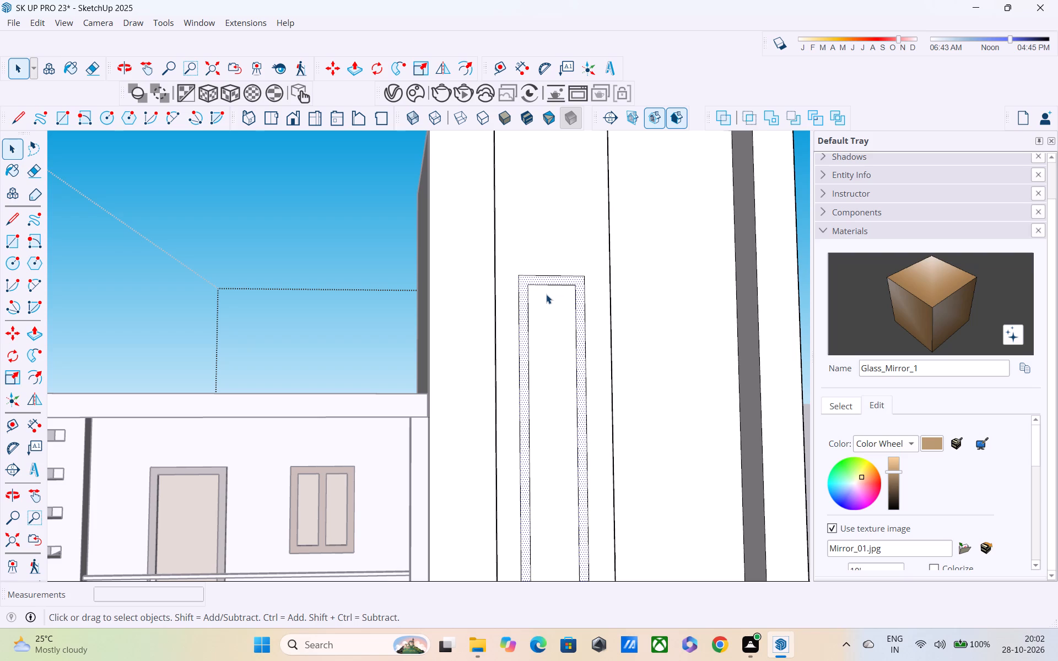
key("p")
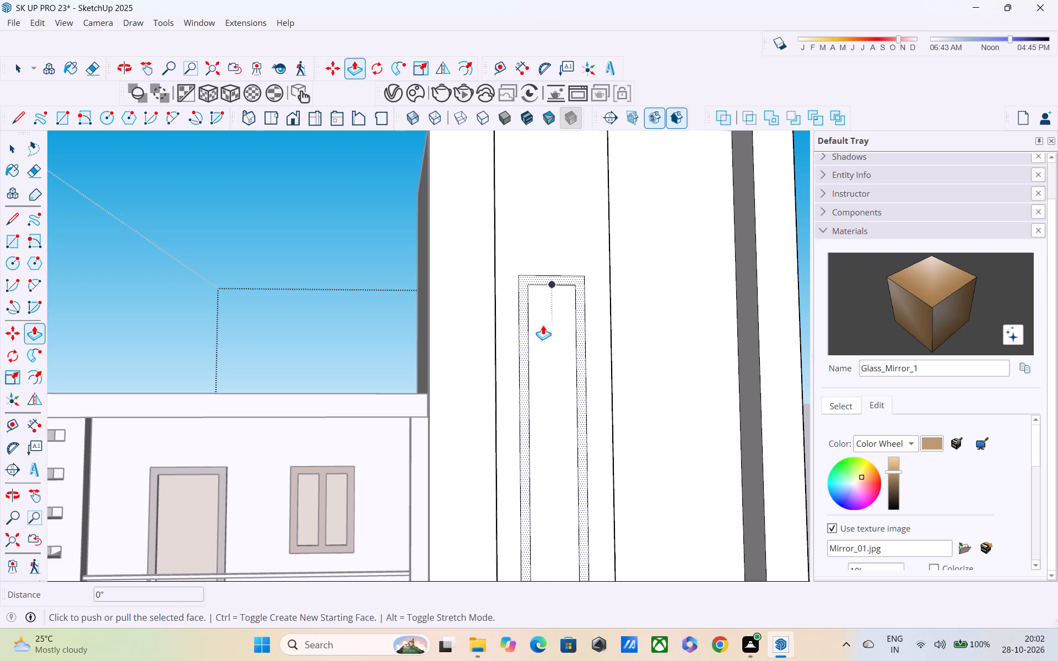
key("space")
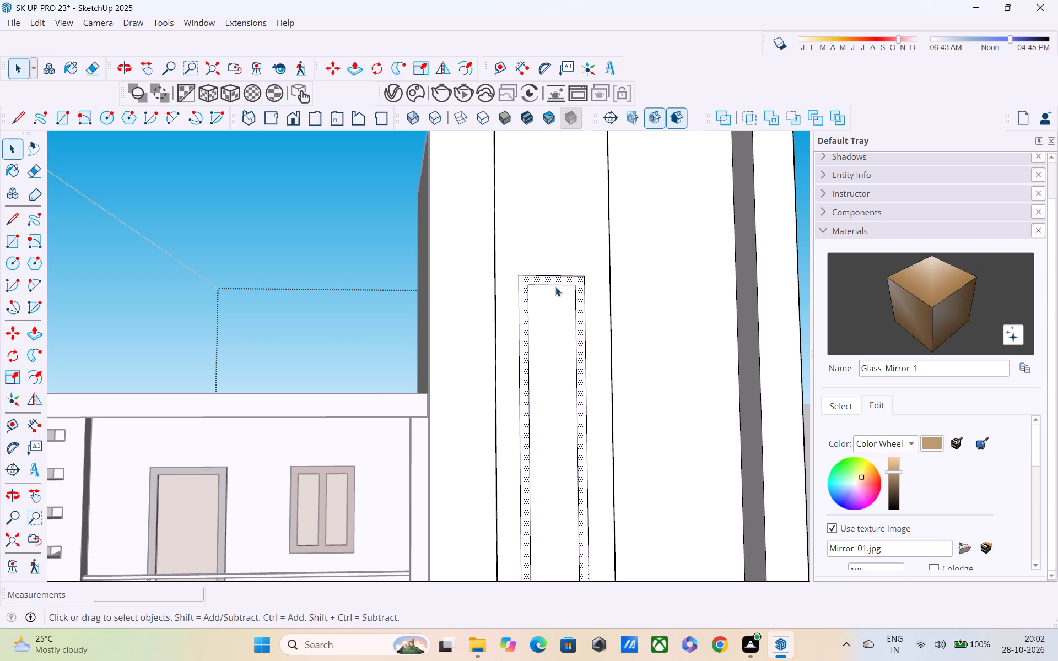
left_click(555, 287)
key("m")
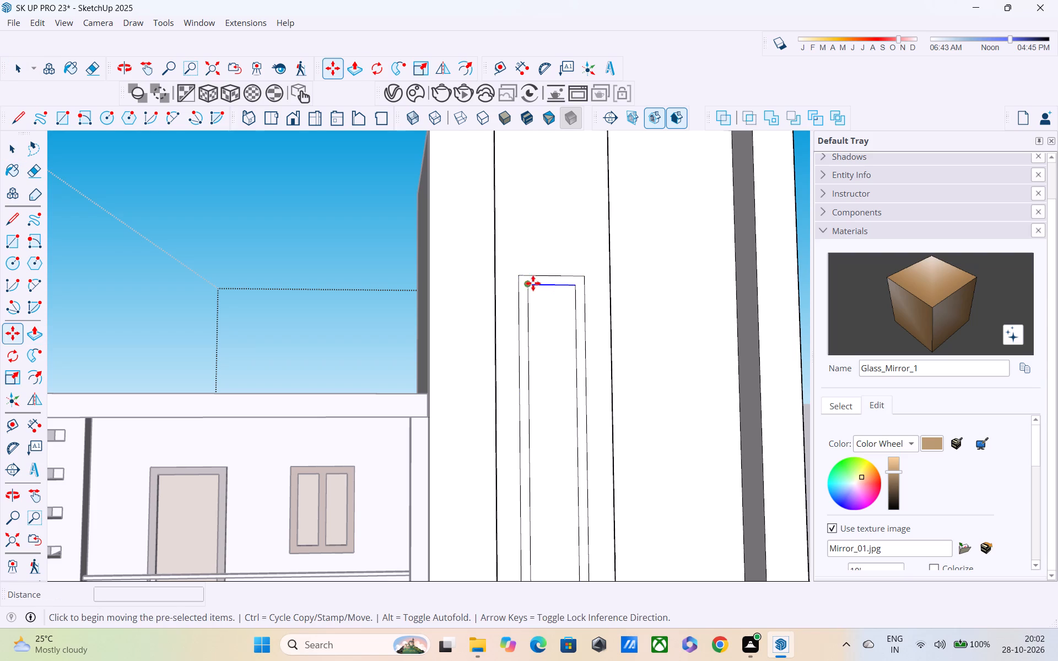
left_click(525, 287)
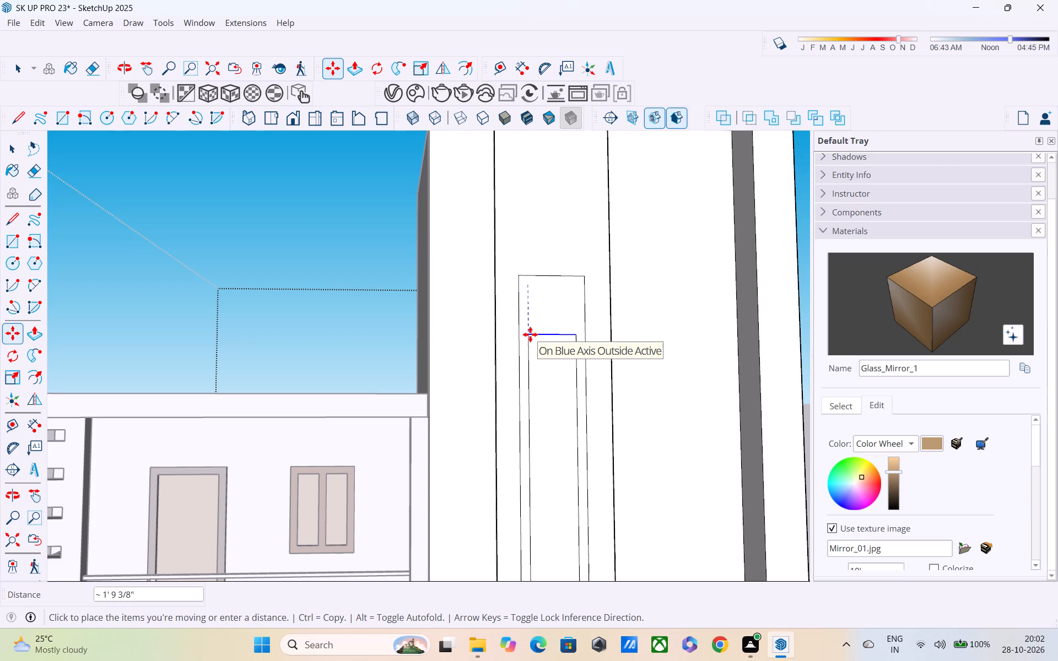
middle_click_drag(537, 380, 542, 293, "shift")
middle_click_drag(531, 333, 536, 286, "shift")
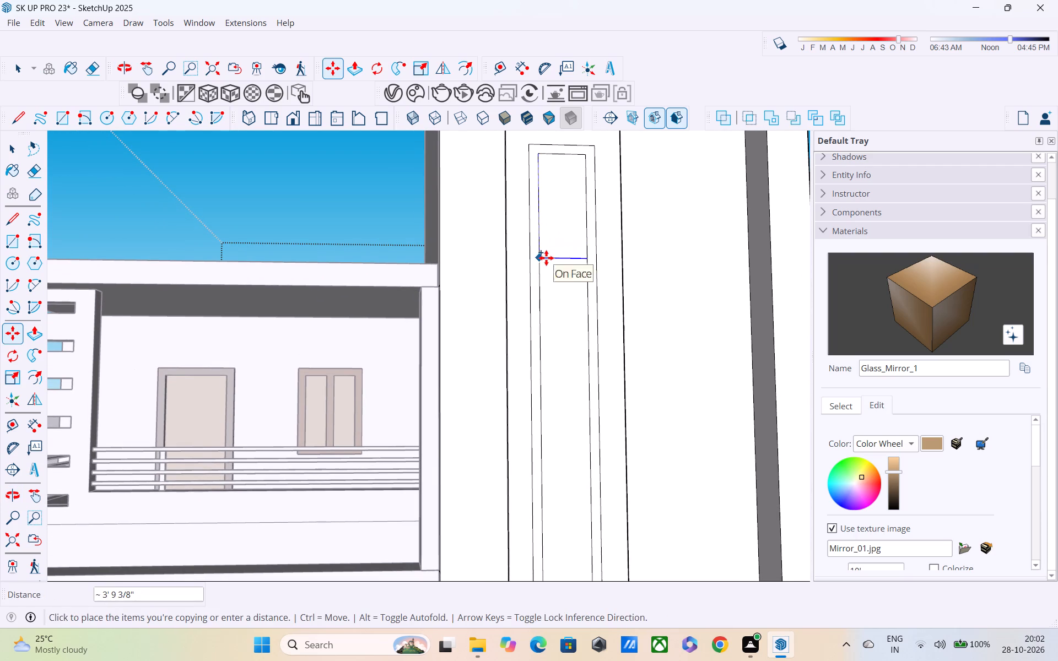
scroll(550, 213, "down", 1)
middle_click_drag(547, 170, 547, 189, "shift")
middle_click_drag(547, 284, 547, 206)
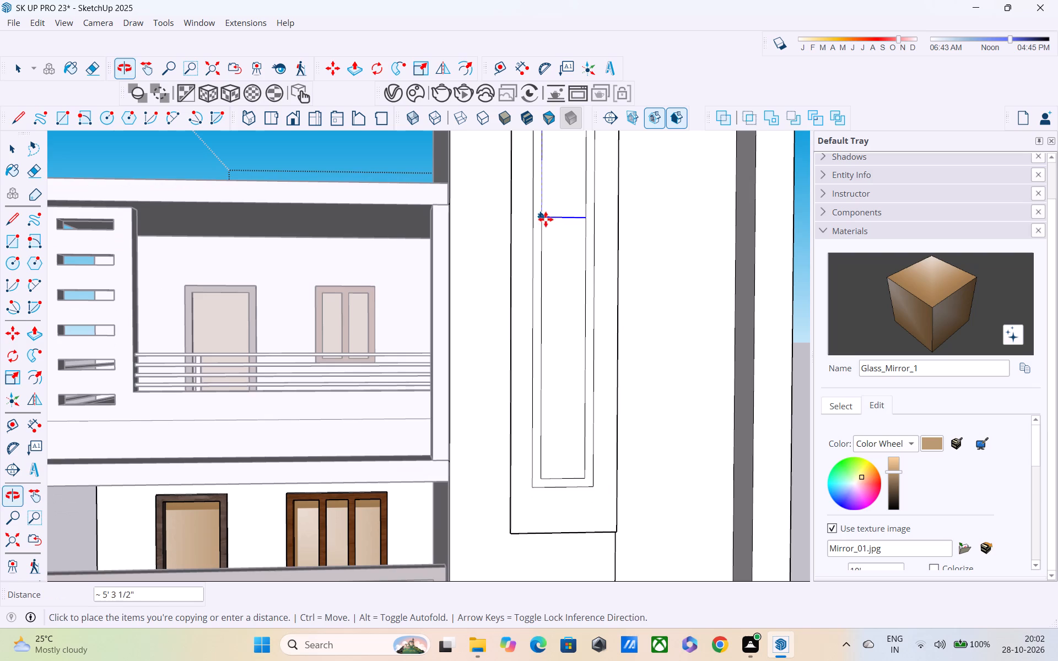
middle_click_drag(546, 225, 561, 335, "shift")
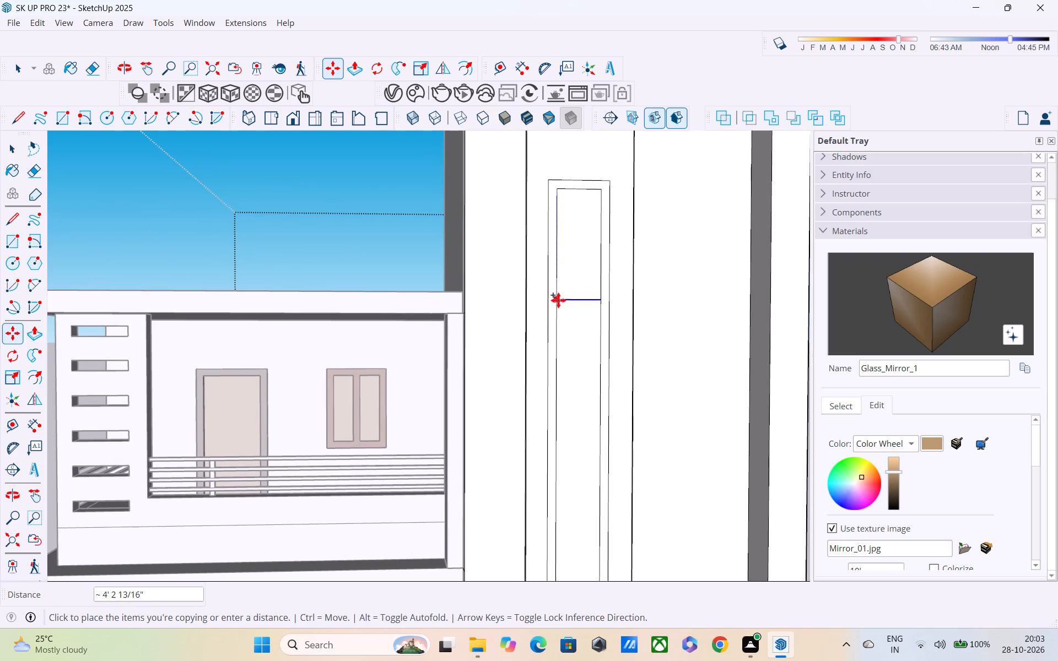
left_click(558, 300)
Copy the new divider line downward inside the tall frame, trying 4" first and settling on 3", to form a crossbar.
left_click(557, 297)
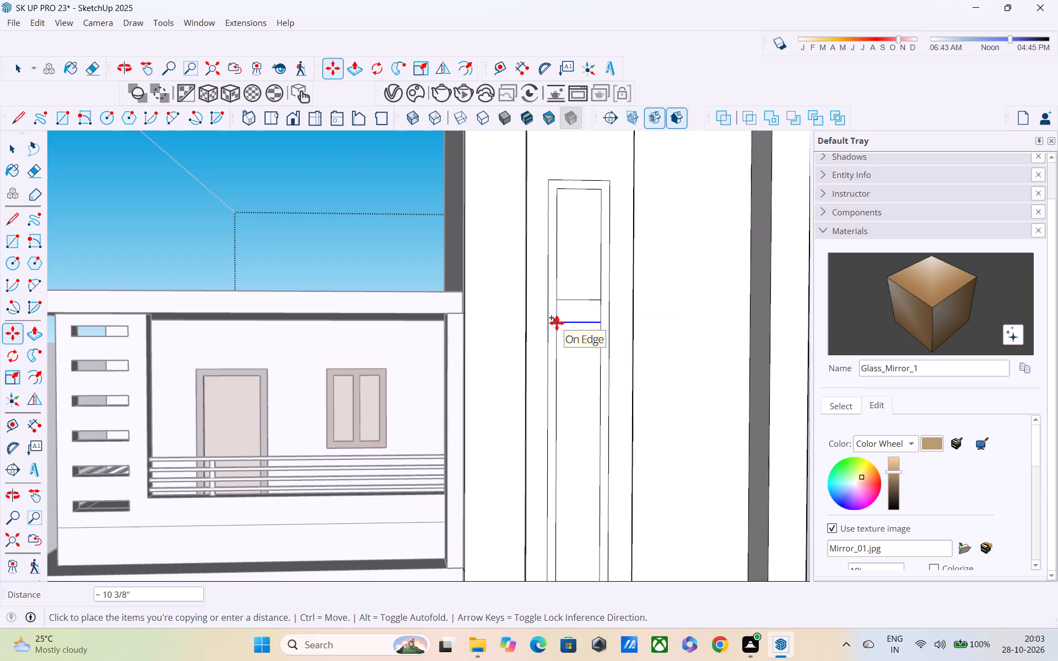
type("4\"")
key("Return")
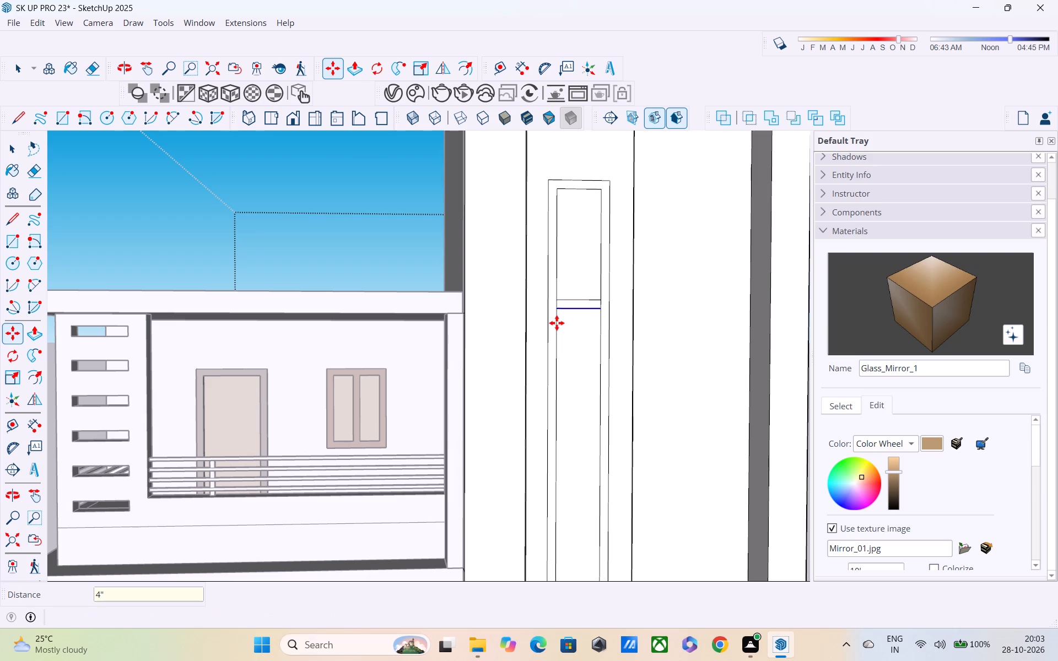
type("3\"")
key("Return")
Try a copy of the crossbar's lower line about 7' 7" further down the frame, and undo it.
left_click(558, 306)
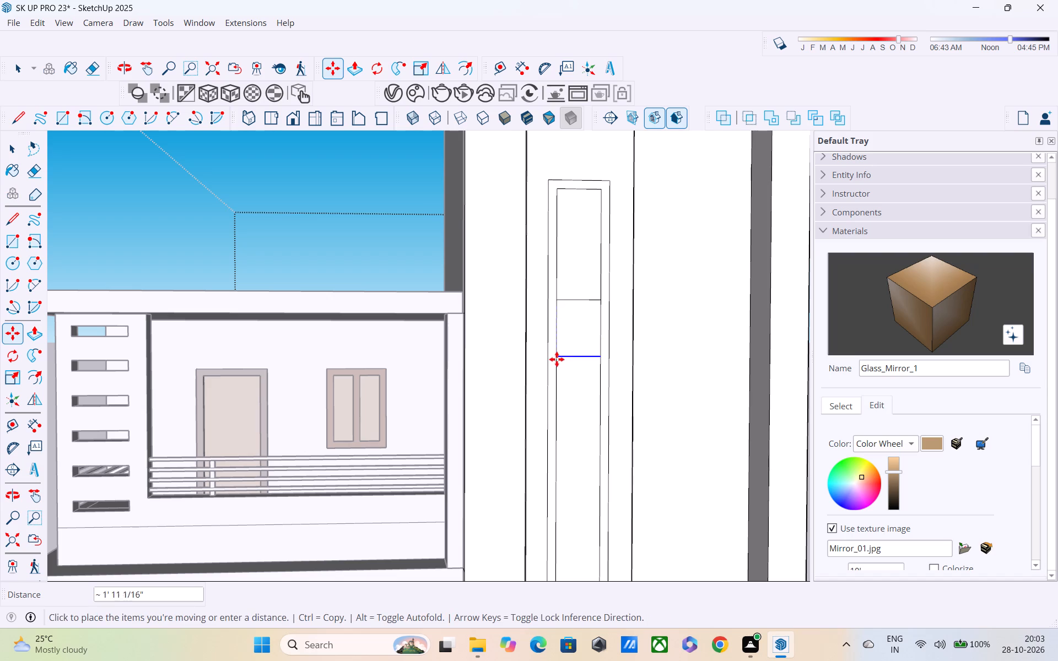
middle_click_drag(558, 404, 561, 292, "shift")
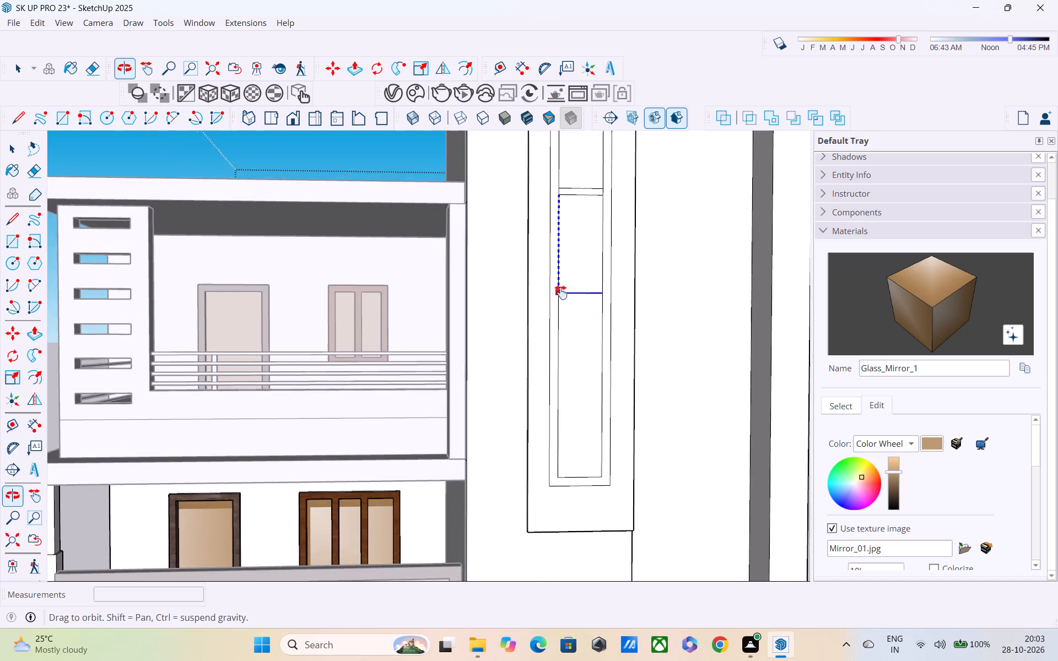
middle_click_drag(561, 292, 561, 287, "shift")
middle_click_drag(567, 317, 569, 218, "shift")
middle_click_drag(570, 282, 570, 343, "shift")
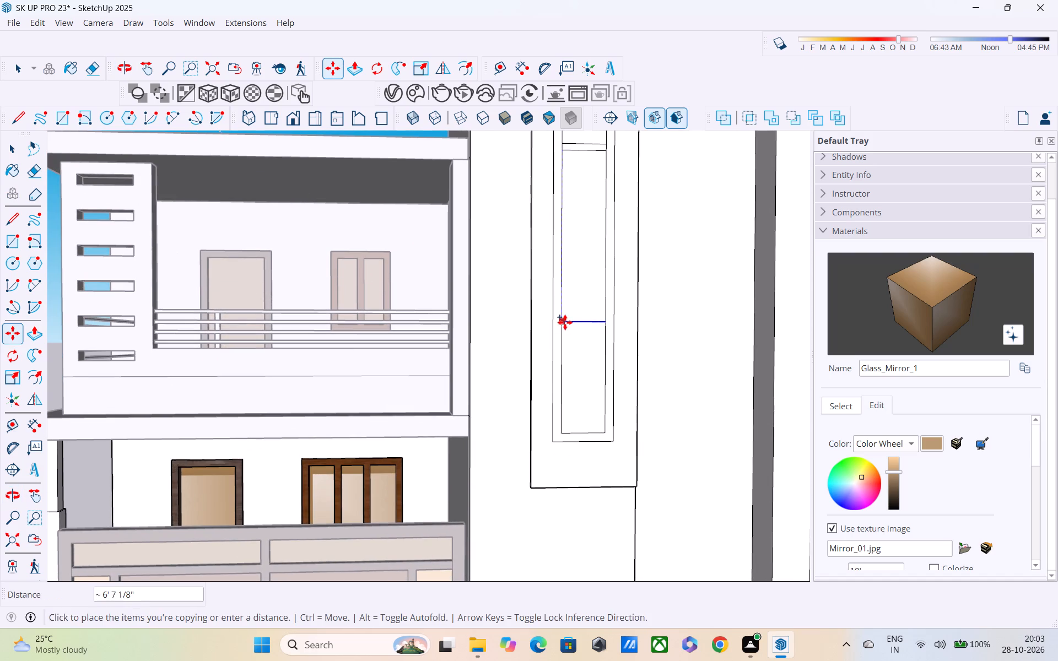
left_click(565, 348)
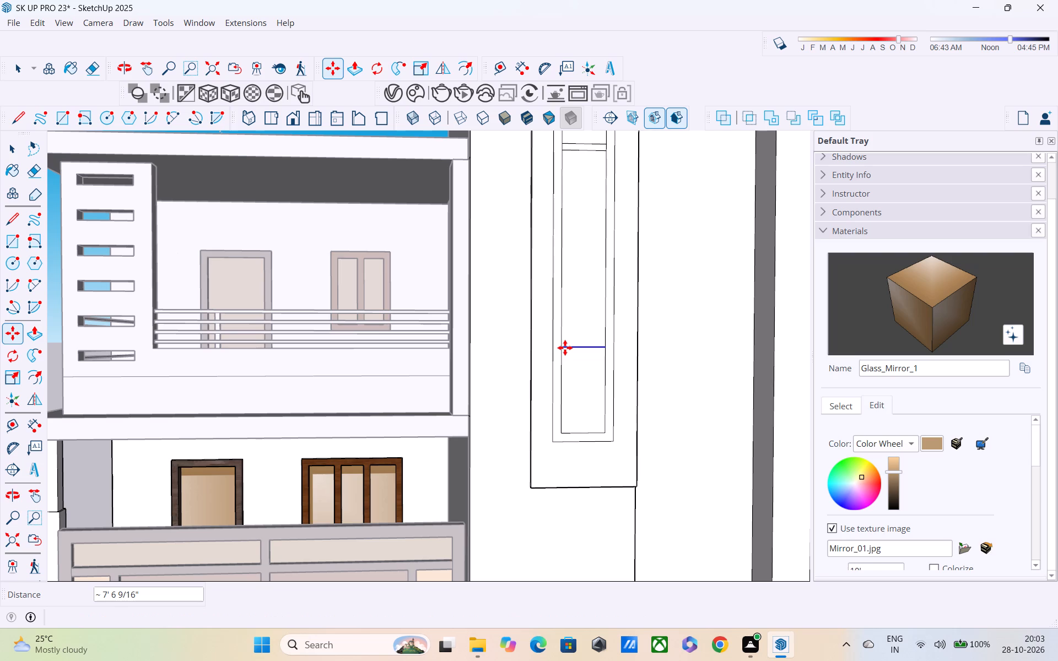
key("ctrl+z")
Copy the crossbar's lower line about 6' 7" down the tall frame as a second divider line.
middle_click_drag(565, 348, 602, 447, "shift")
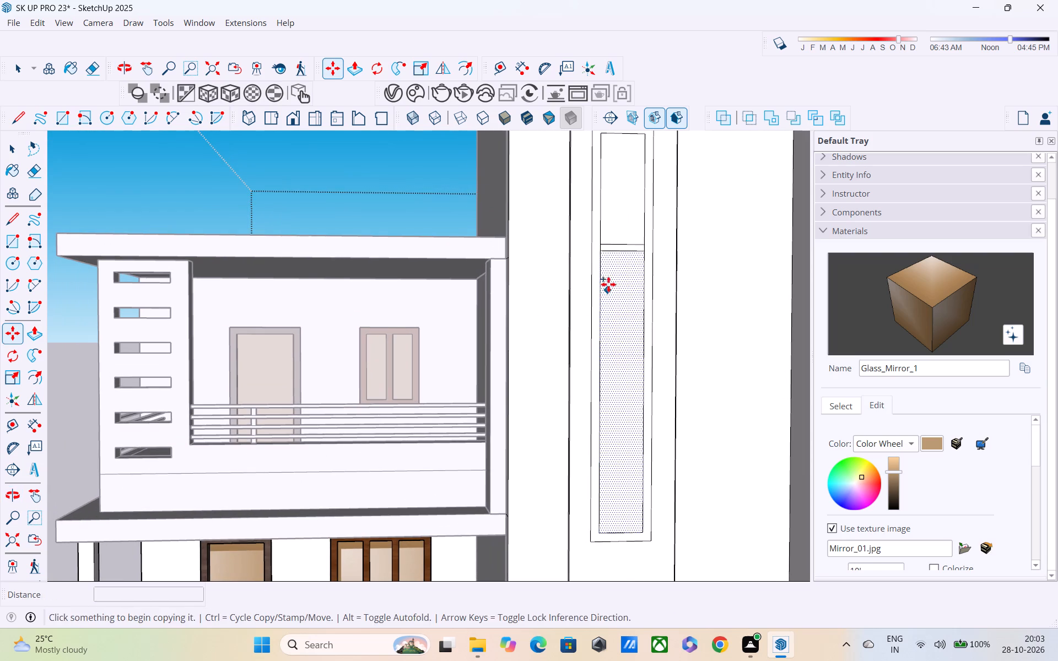
key("space")
left_click(611, 250)
key("m")
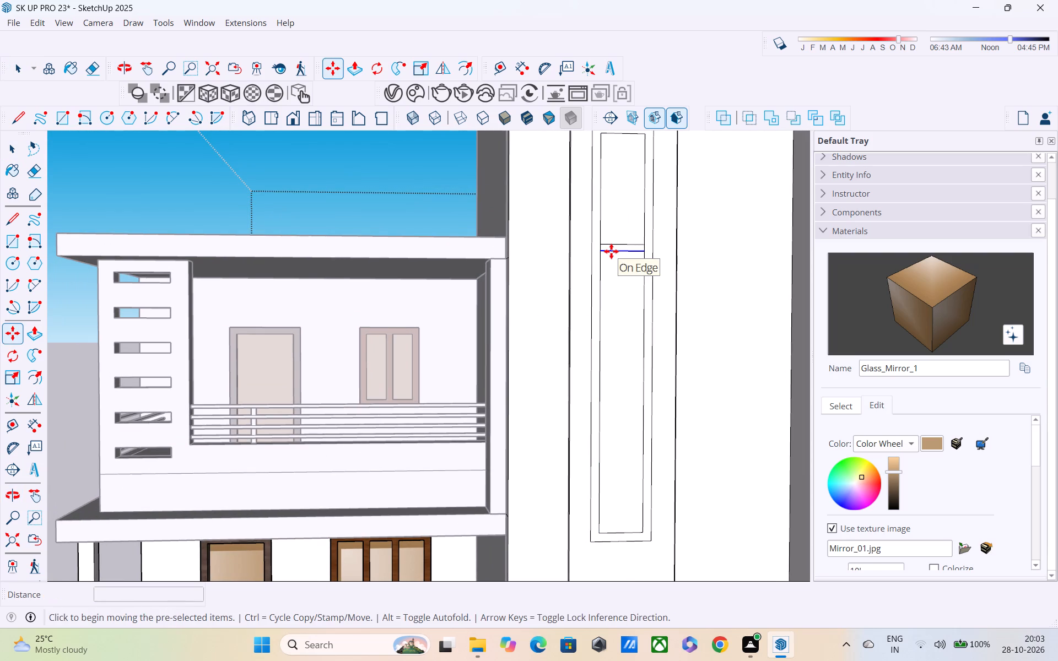
left_click(603, 251)
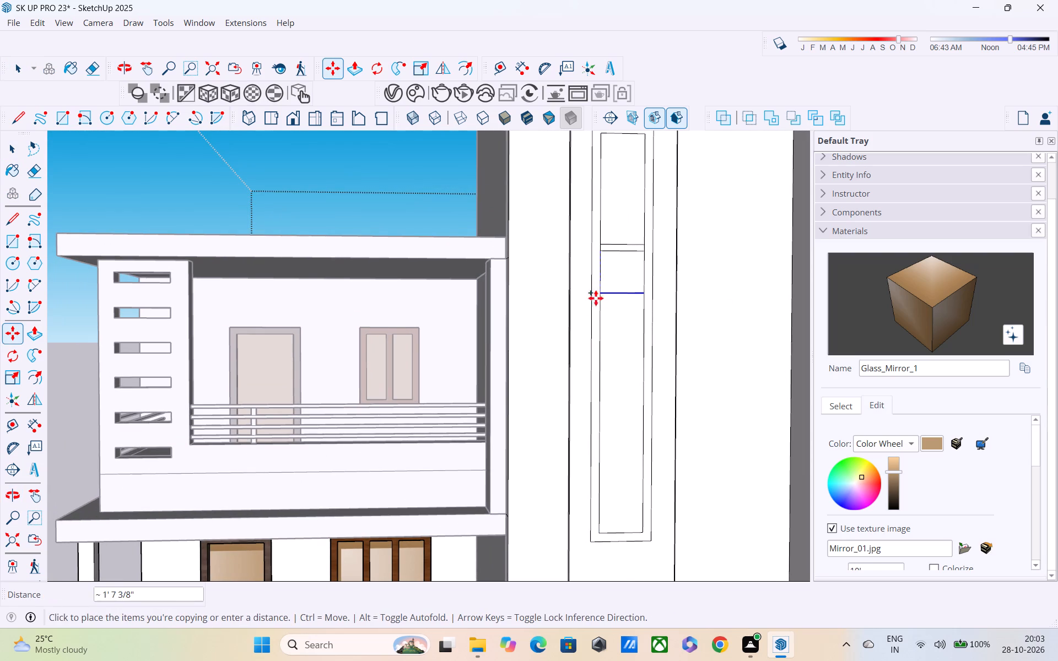
left_click(602, 422)
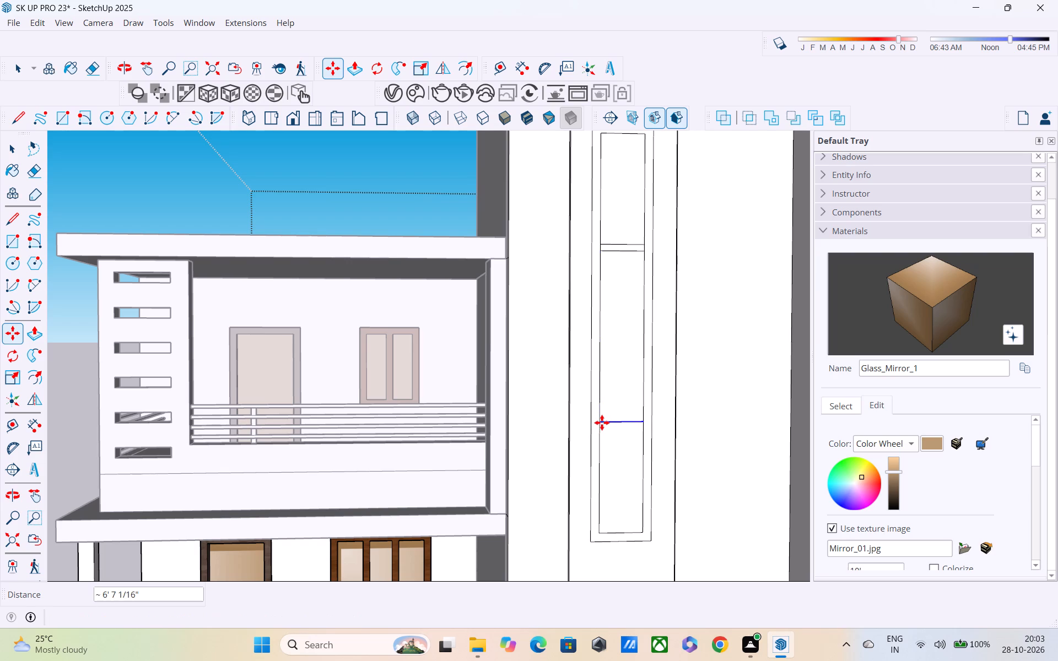
Copy the second divider line slightly upward to outline a lower crossbar in the tall frame.
left_click(602, 422)
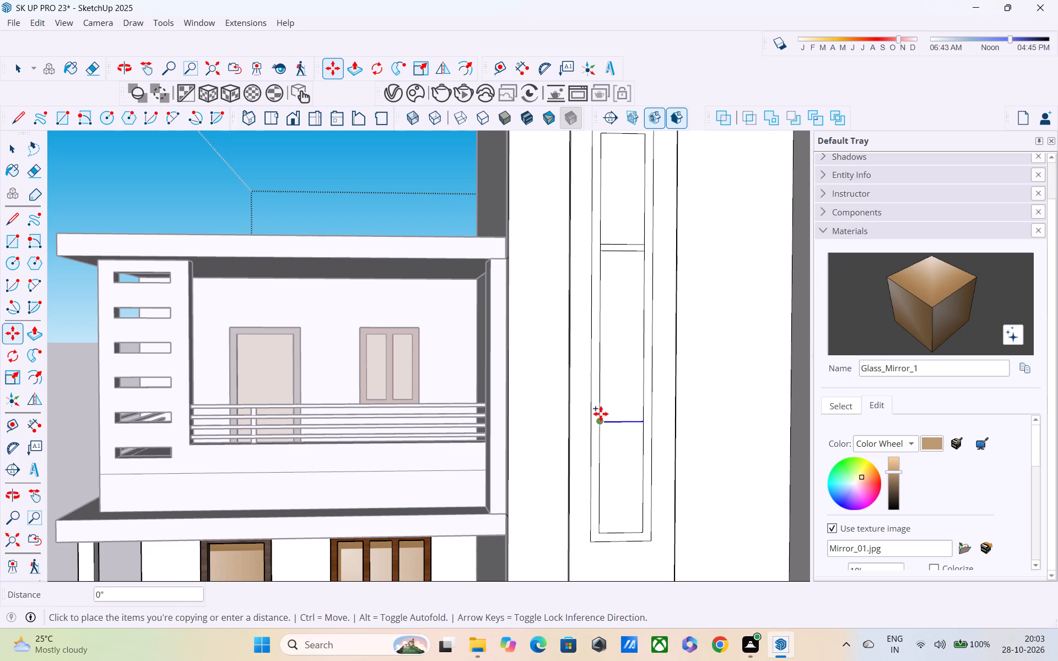
left_click(600, 407)
scroll(607, 425, "down", 4)
key("space")
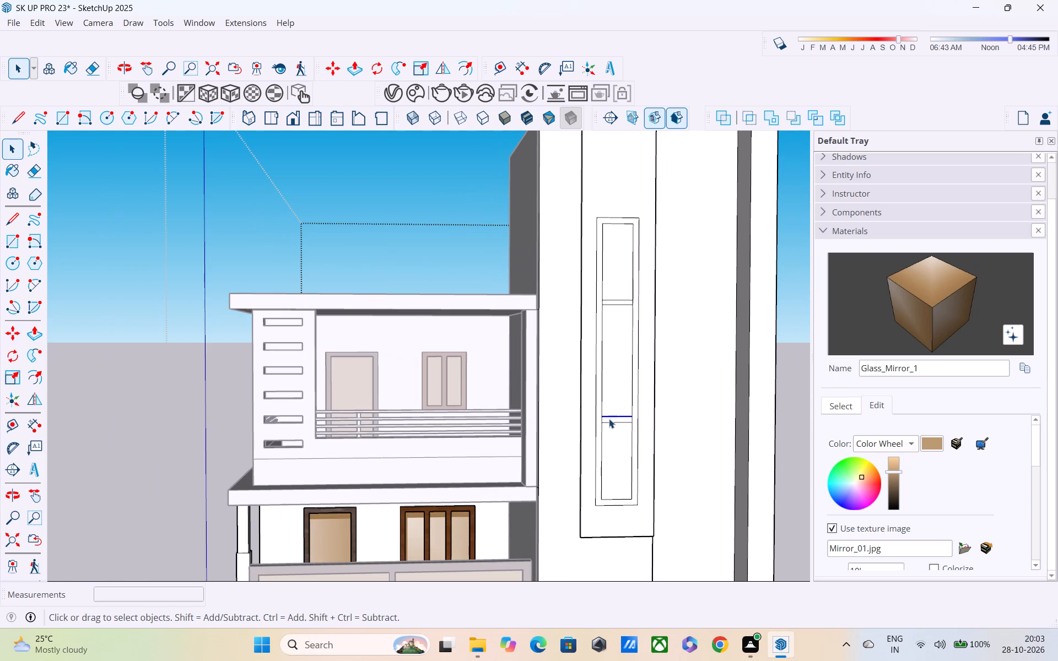
Draw a vertical line down the middle of the central pane, from the upper crossbar to the lower crossbar.
key("l")
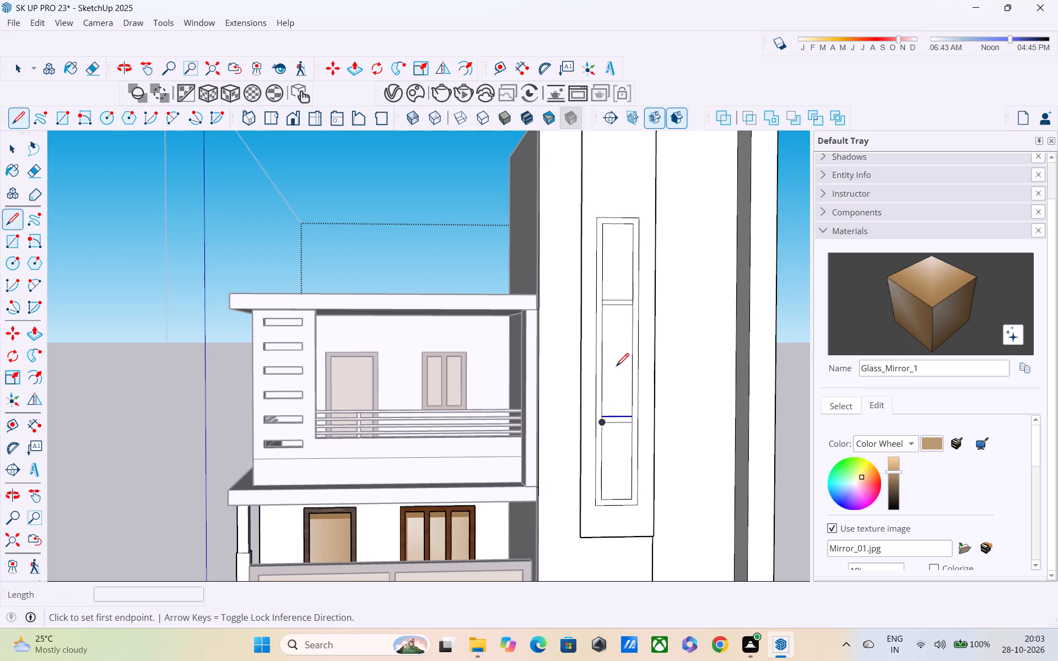
scroll(616, 358, "up", 2)
left_click(618, 292)
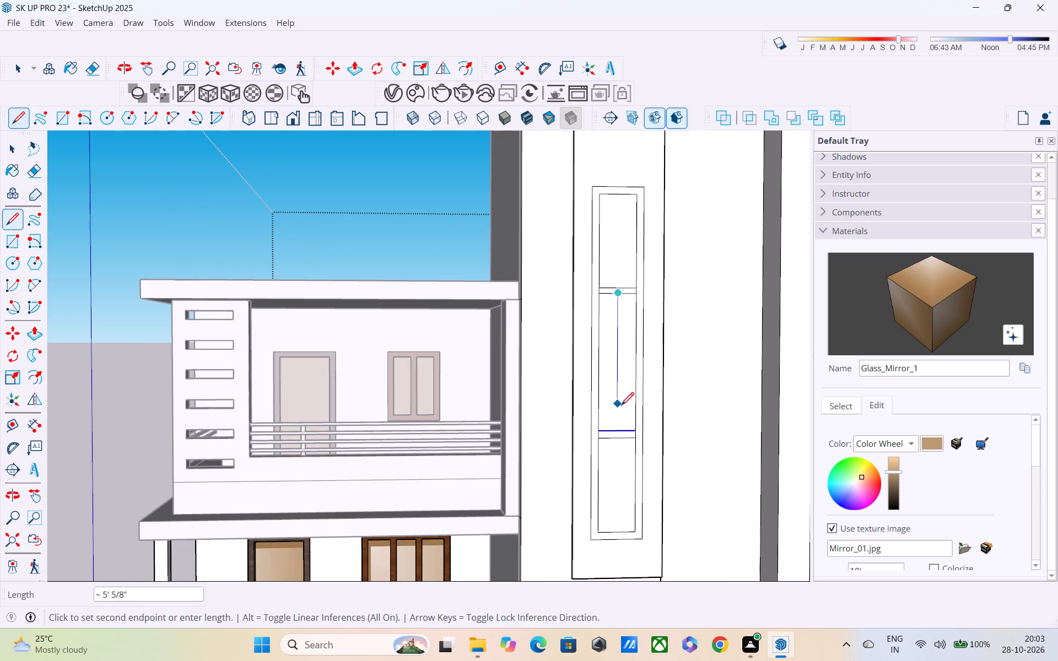
left_click(619, 430)
key("space")
Copy the central pane's vertical line 1" sideways to outline a thin mullion between the crossbars.
scroll(611, 377, "up", 3)
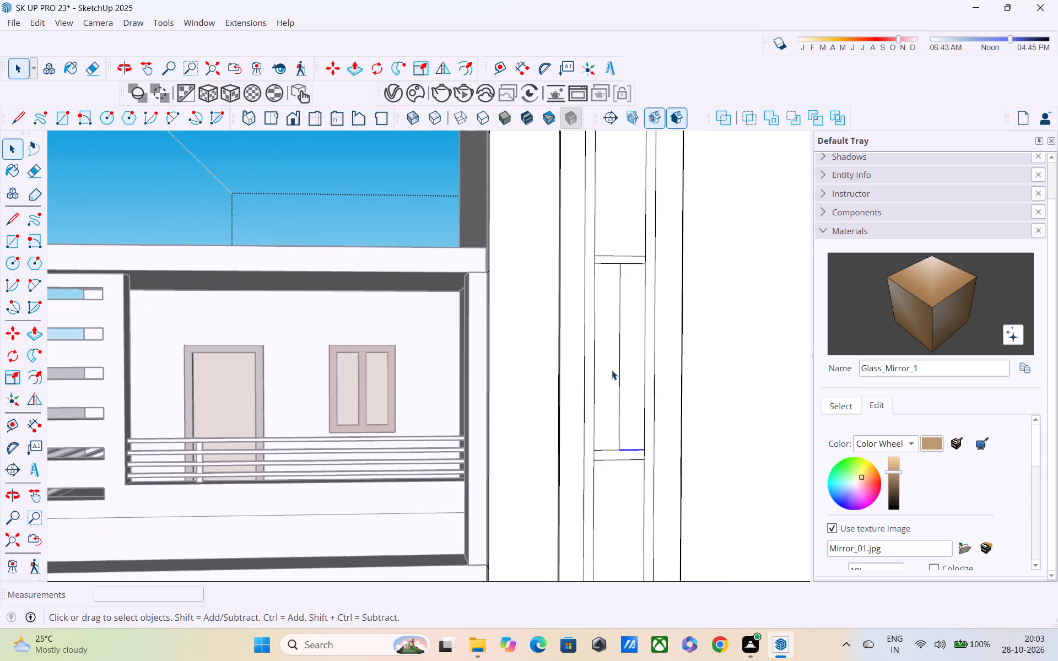
left_click(619, 351)
key("m")
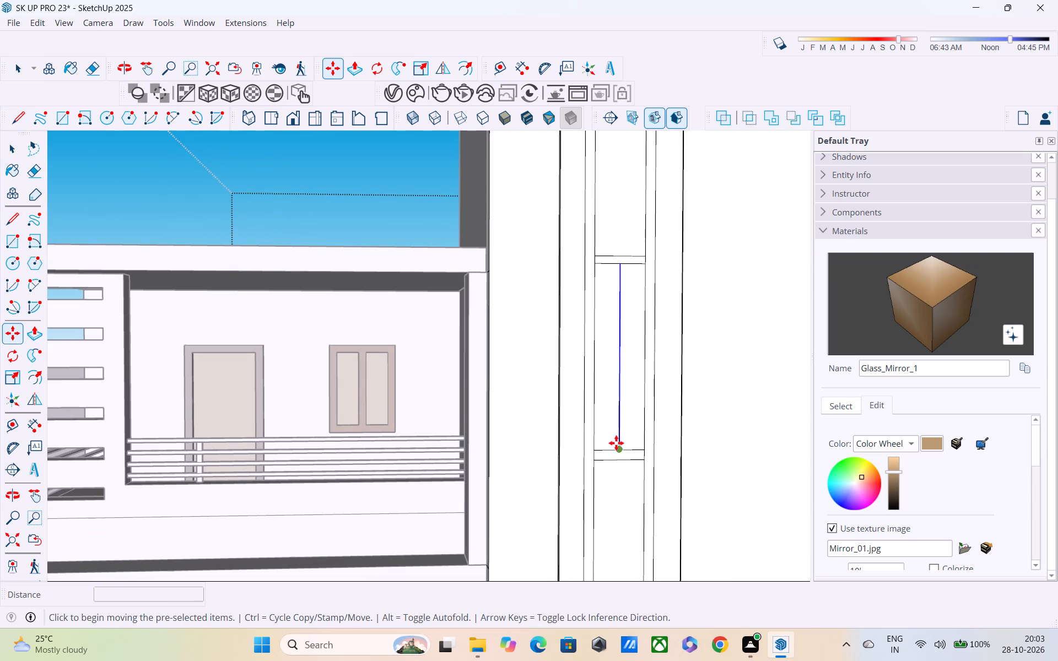
left_click(617, 451)
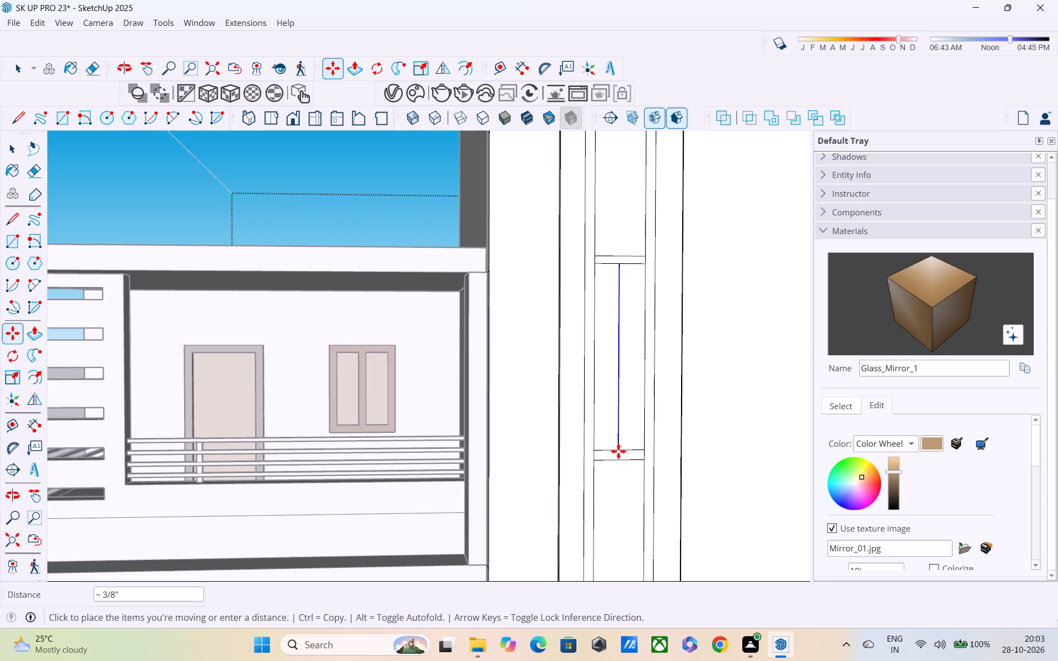
scroll(623, 447, "up", 3)
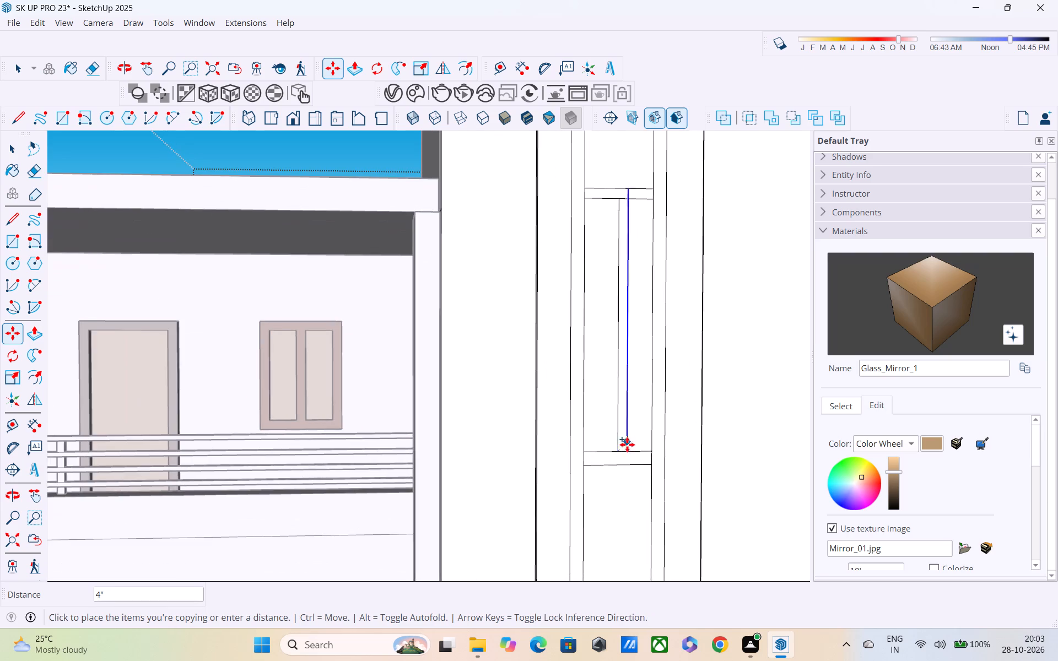
scroll(629, 446, "up", 9)
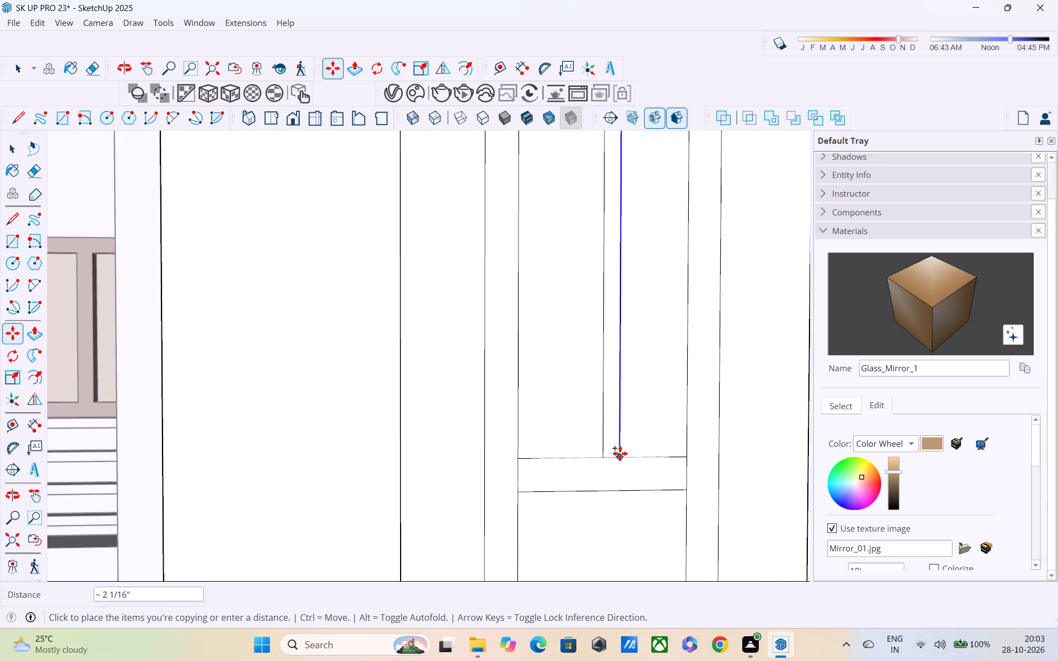
scroll(619, 454, "up", 2)
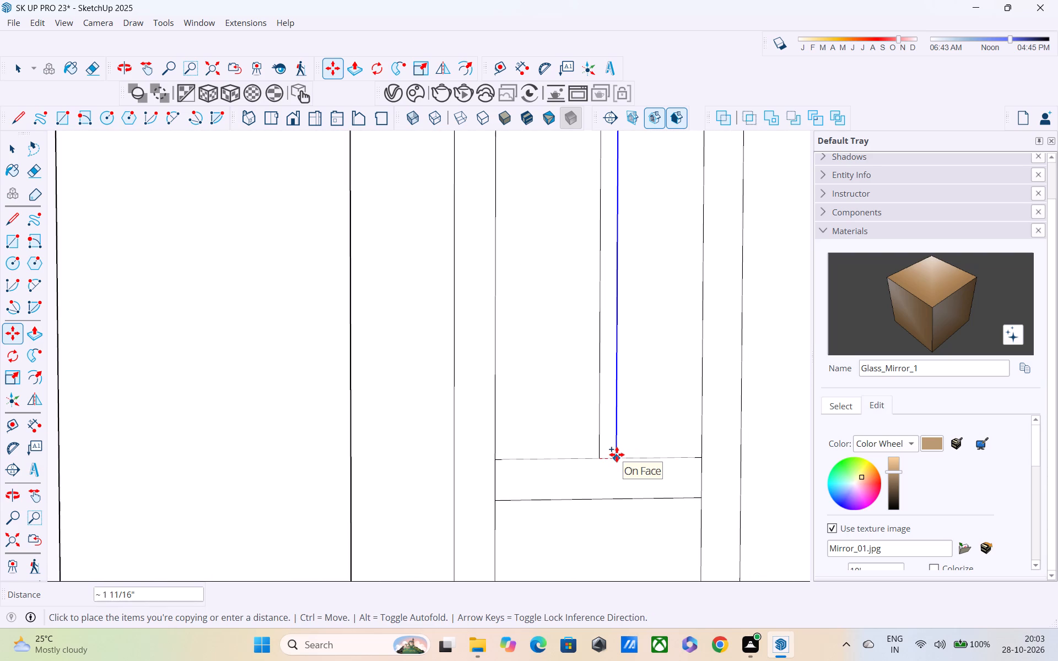
type("1\"")
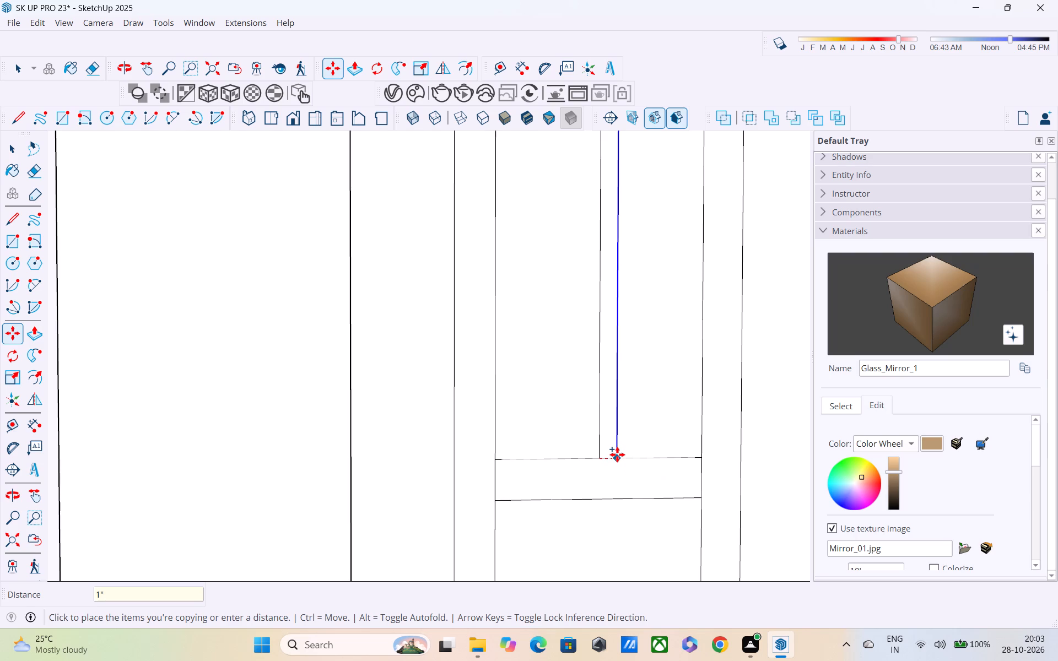
key("Return")
left_click(610, 457)
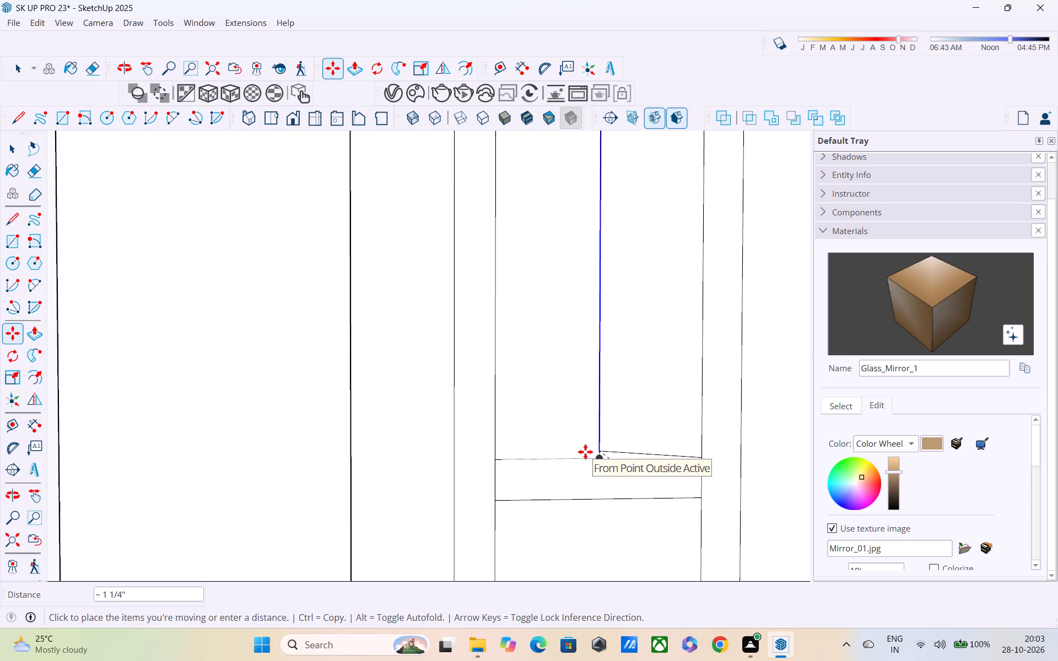
key("Escape")
scroll(584, 463, "down", 5)
key("space")
scroll(619, 454, "down", 4)
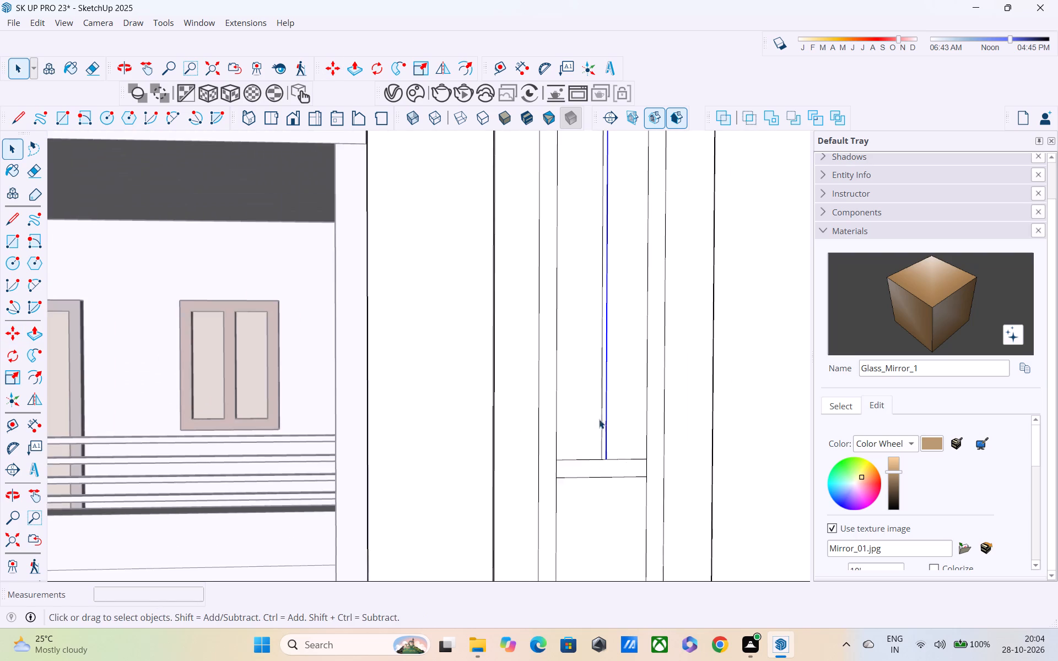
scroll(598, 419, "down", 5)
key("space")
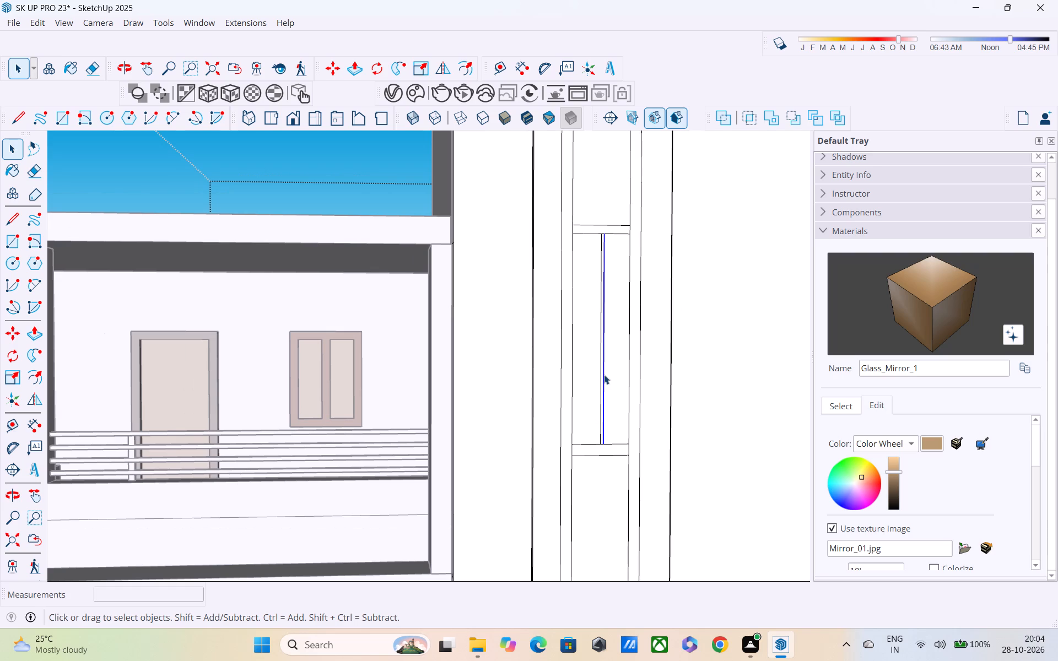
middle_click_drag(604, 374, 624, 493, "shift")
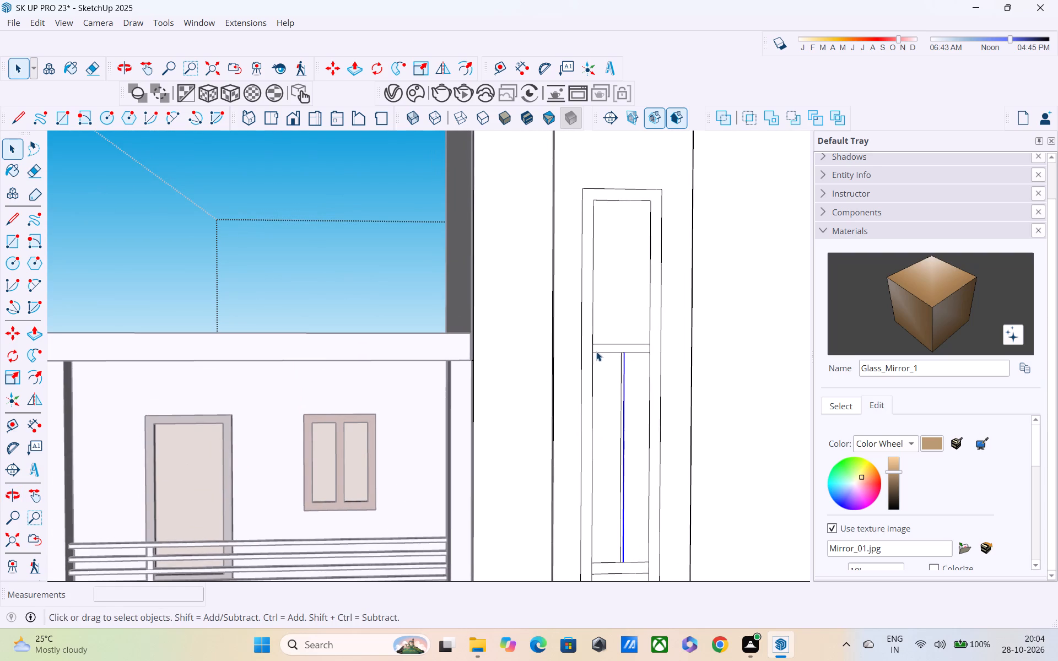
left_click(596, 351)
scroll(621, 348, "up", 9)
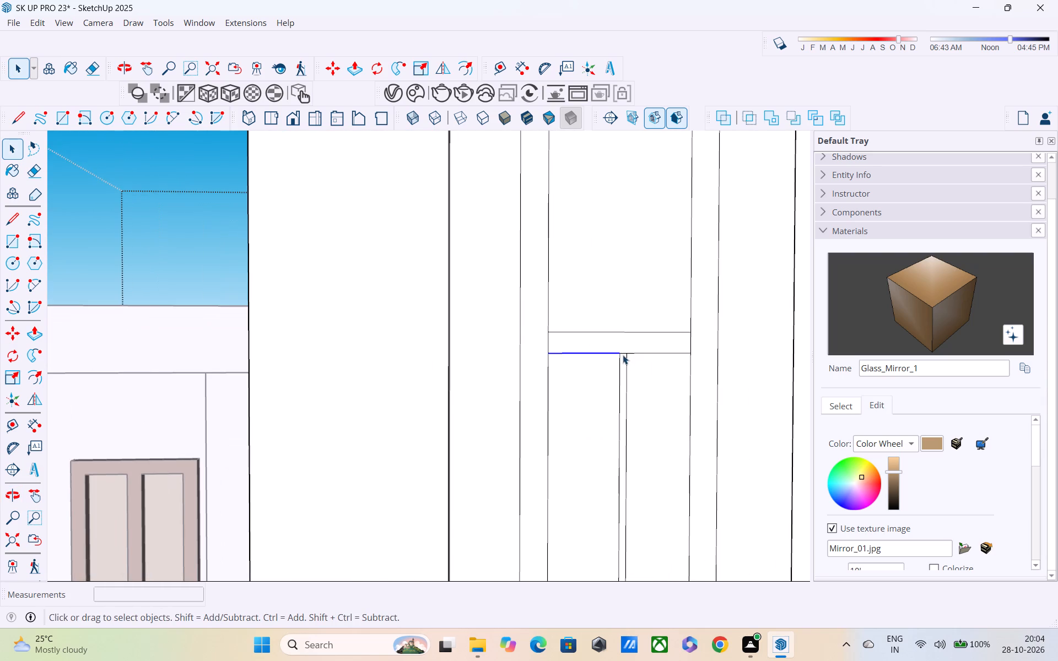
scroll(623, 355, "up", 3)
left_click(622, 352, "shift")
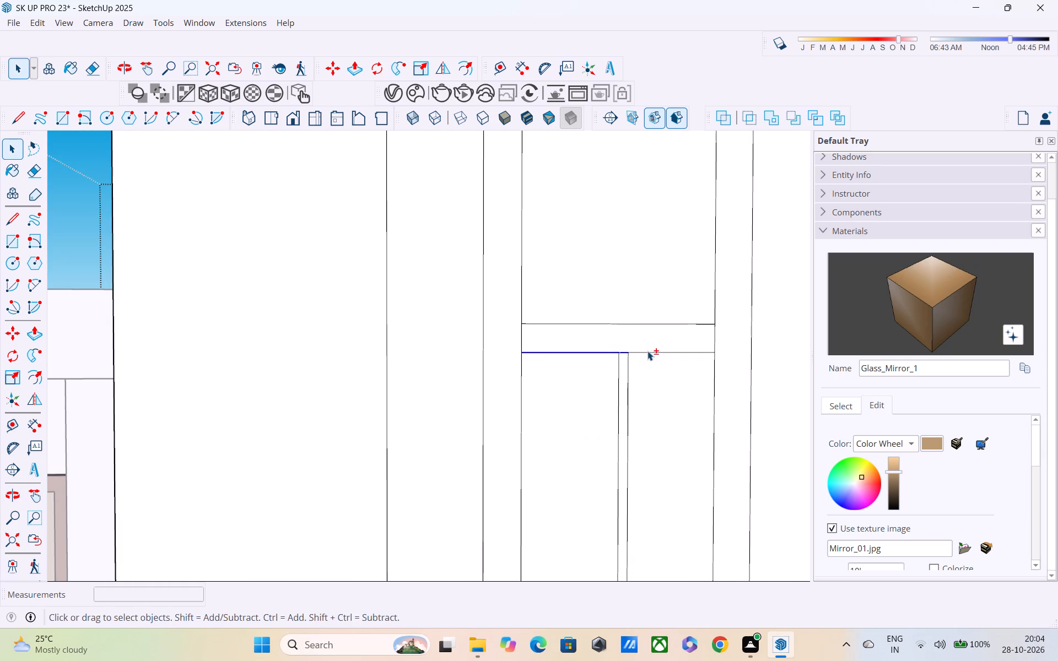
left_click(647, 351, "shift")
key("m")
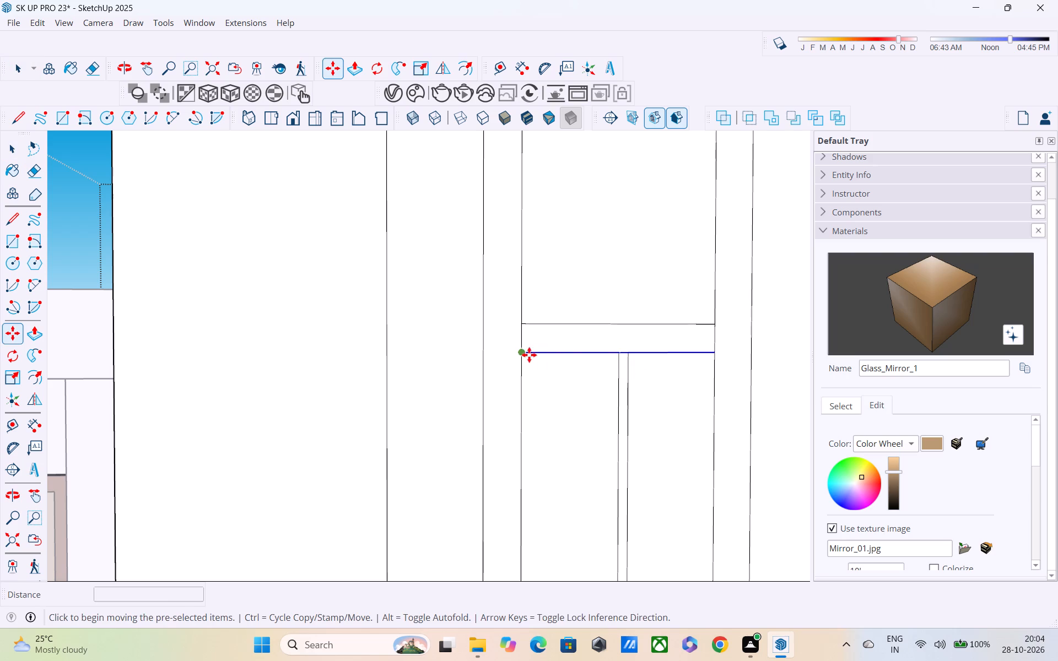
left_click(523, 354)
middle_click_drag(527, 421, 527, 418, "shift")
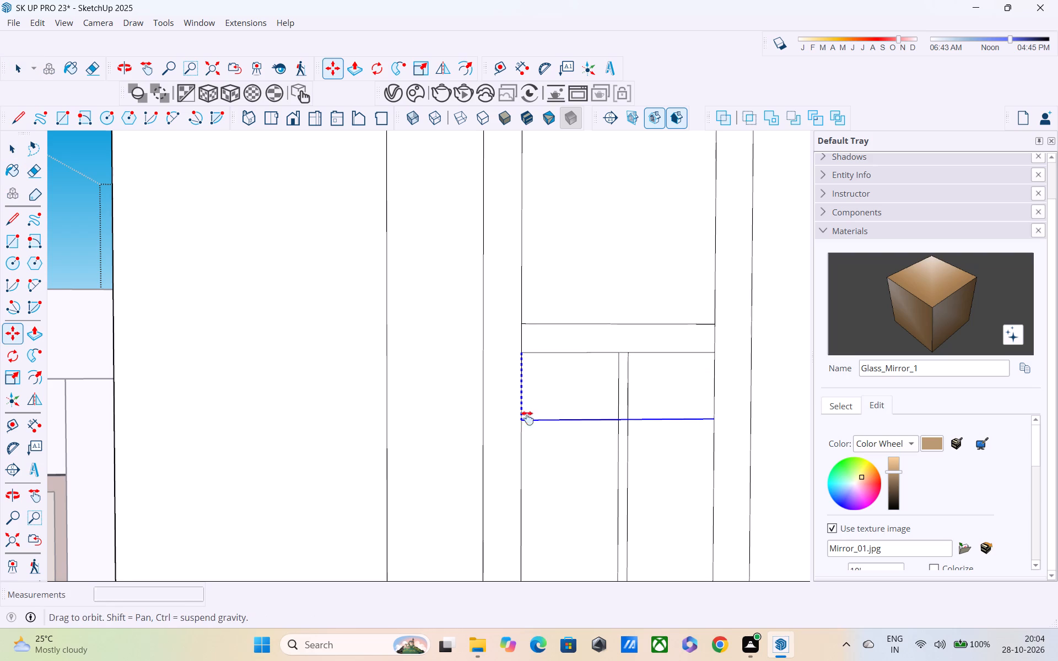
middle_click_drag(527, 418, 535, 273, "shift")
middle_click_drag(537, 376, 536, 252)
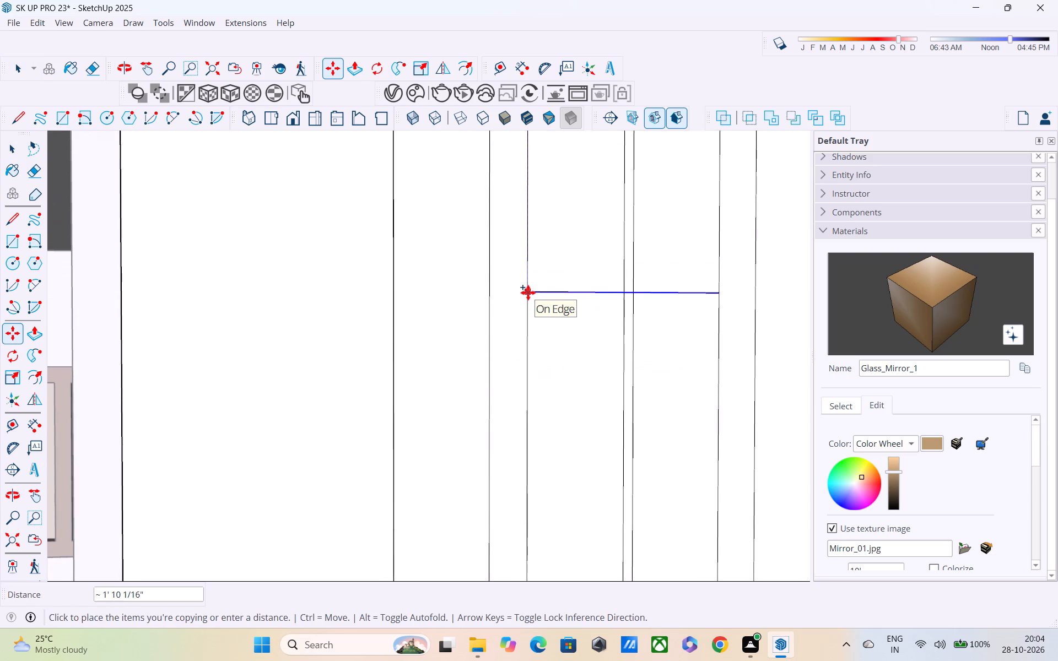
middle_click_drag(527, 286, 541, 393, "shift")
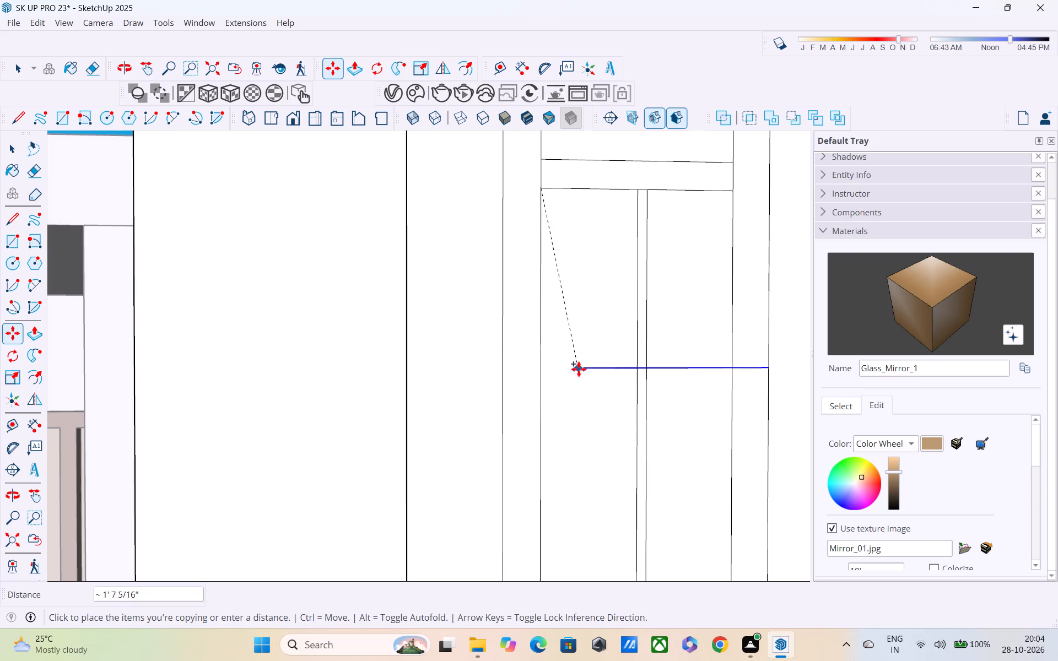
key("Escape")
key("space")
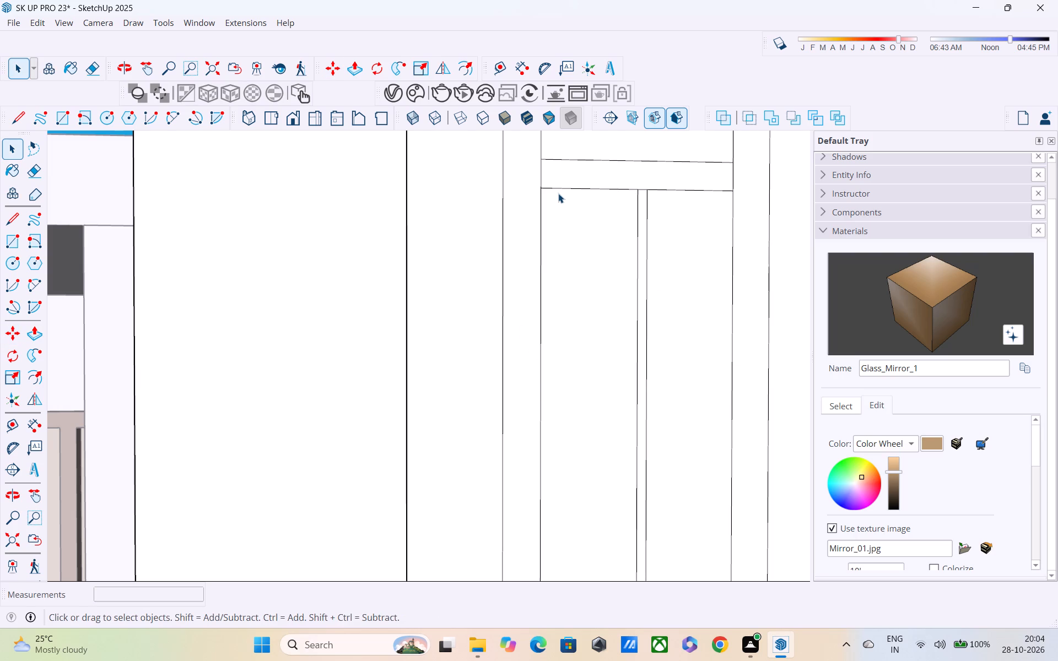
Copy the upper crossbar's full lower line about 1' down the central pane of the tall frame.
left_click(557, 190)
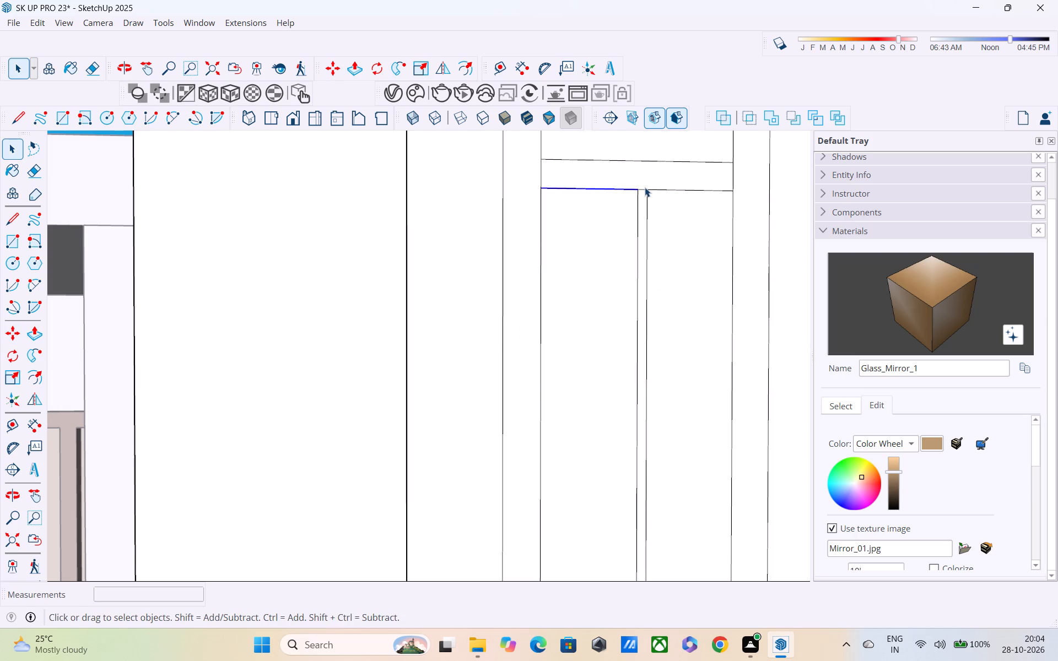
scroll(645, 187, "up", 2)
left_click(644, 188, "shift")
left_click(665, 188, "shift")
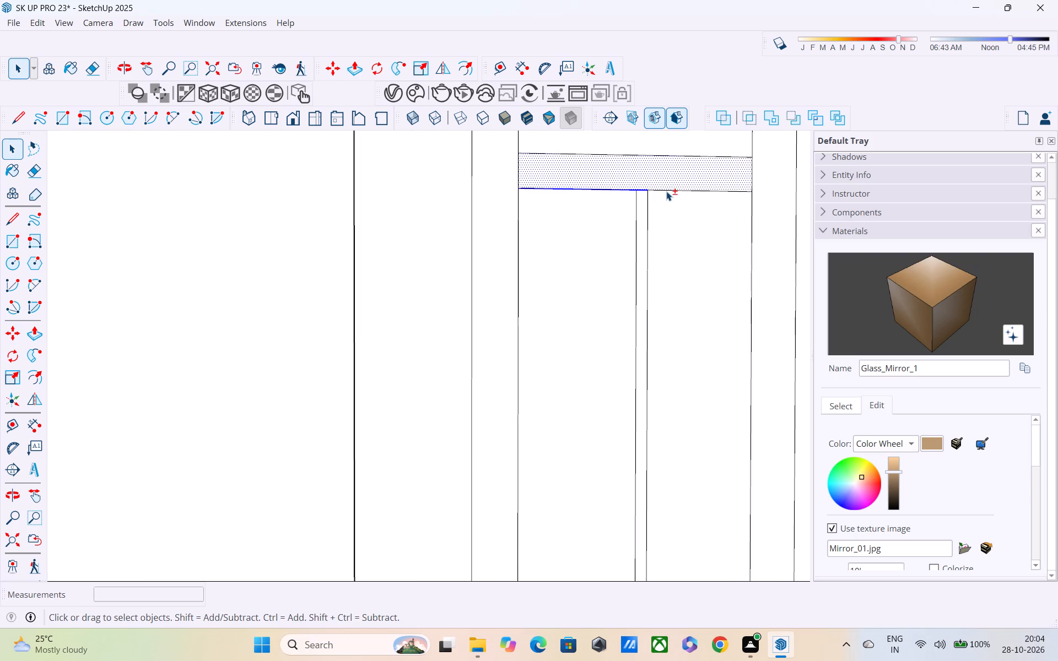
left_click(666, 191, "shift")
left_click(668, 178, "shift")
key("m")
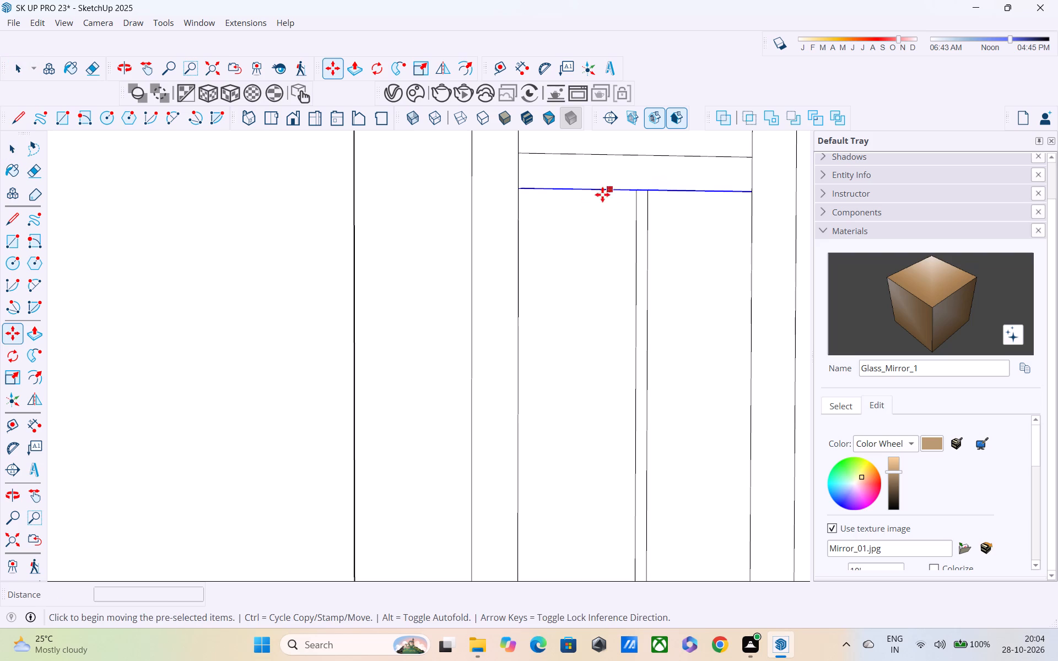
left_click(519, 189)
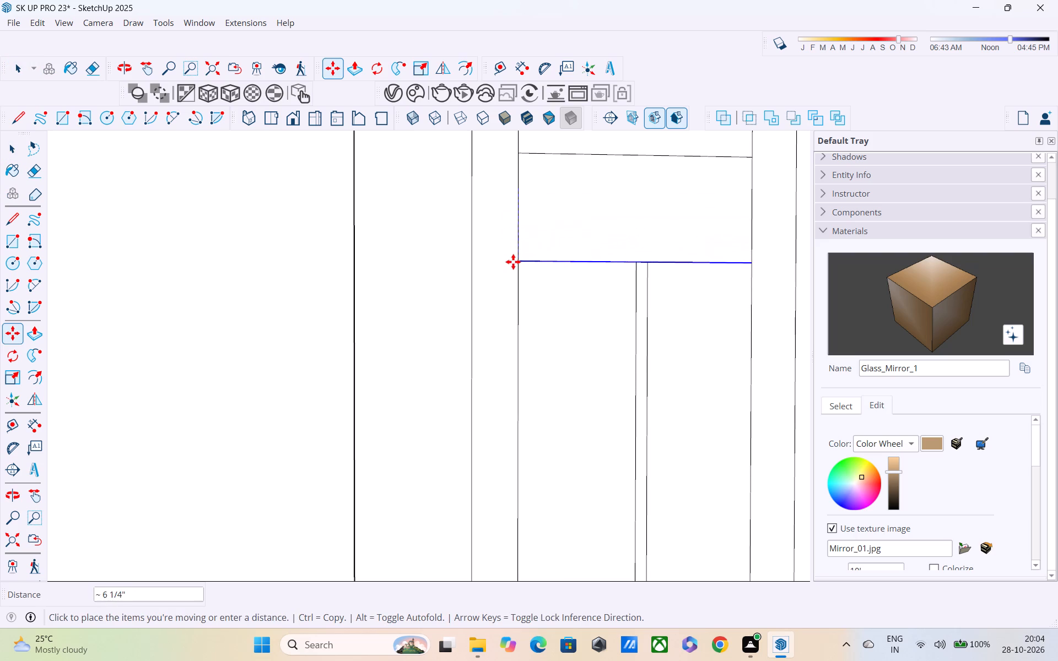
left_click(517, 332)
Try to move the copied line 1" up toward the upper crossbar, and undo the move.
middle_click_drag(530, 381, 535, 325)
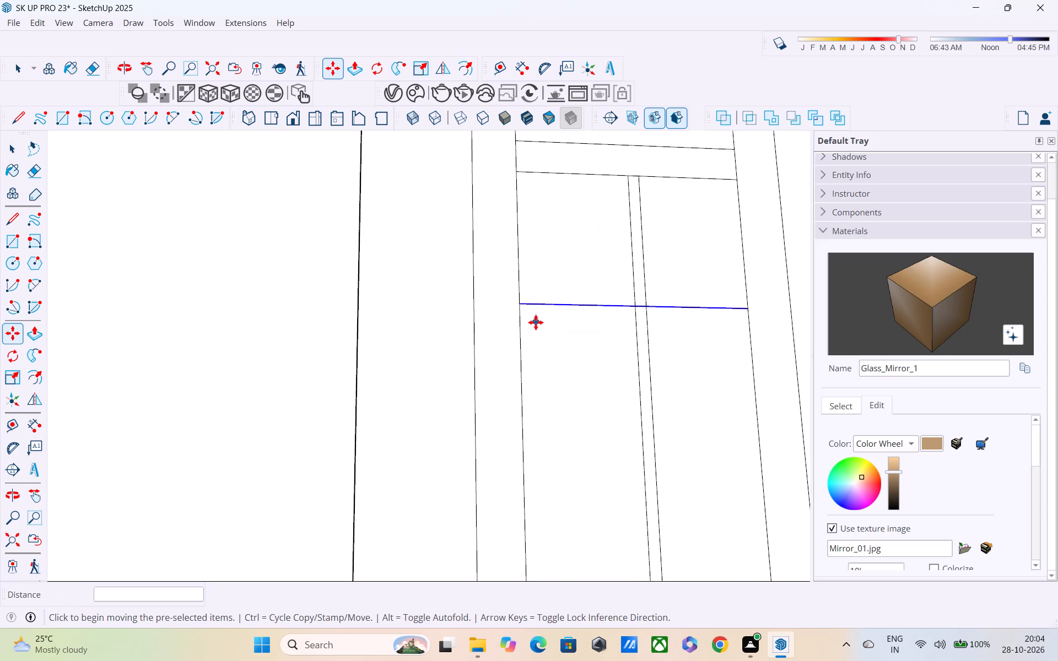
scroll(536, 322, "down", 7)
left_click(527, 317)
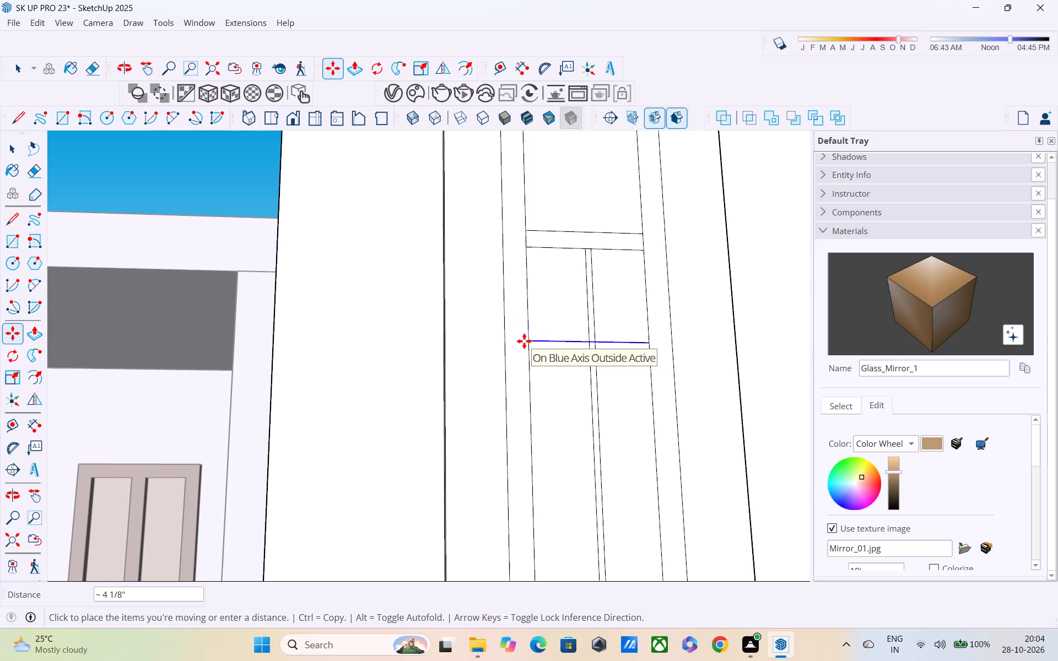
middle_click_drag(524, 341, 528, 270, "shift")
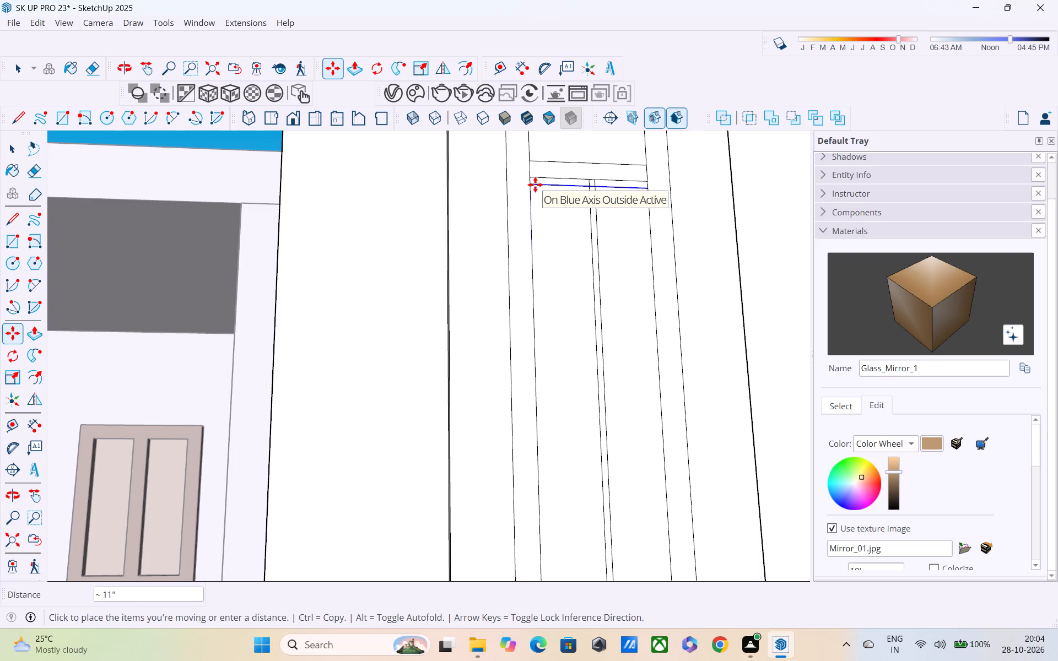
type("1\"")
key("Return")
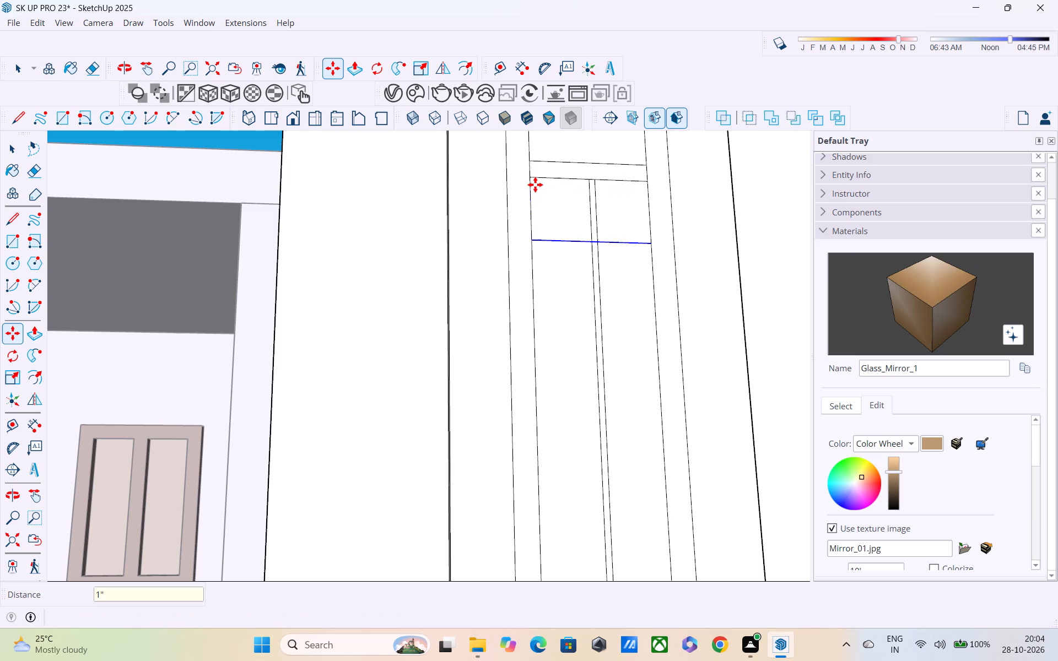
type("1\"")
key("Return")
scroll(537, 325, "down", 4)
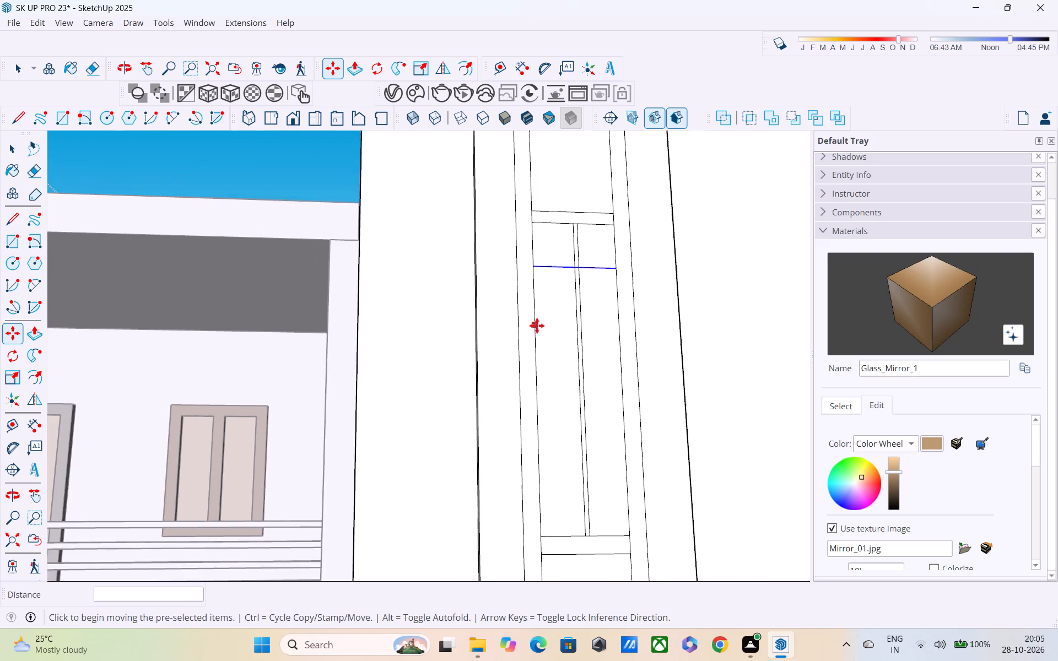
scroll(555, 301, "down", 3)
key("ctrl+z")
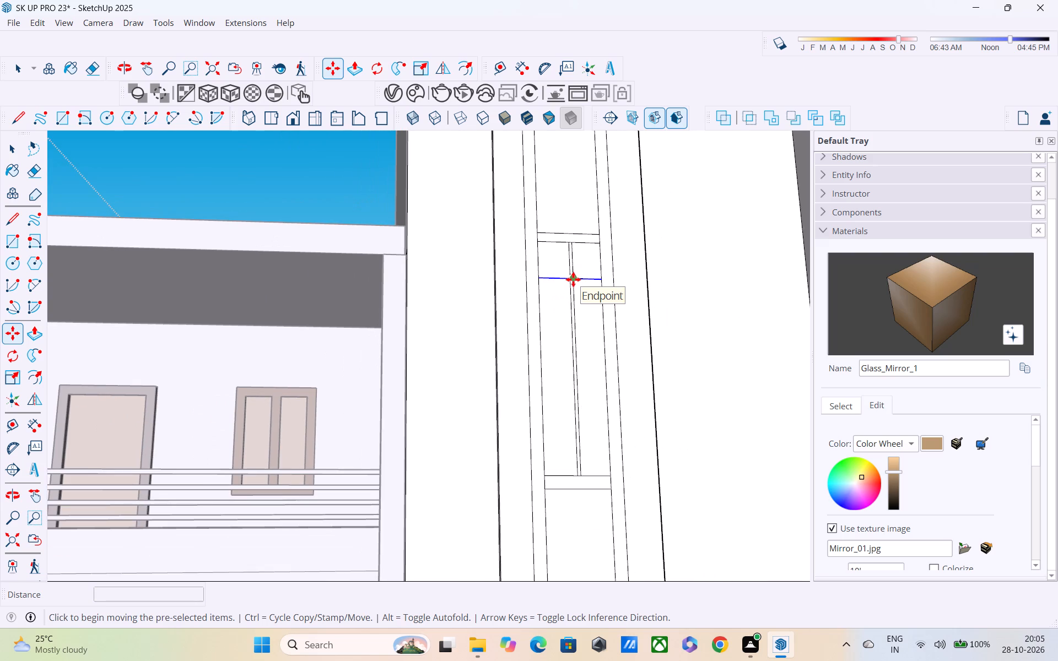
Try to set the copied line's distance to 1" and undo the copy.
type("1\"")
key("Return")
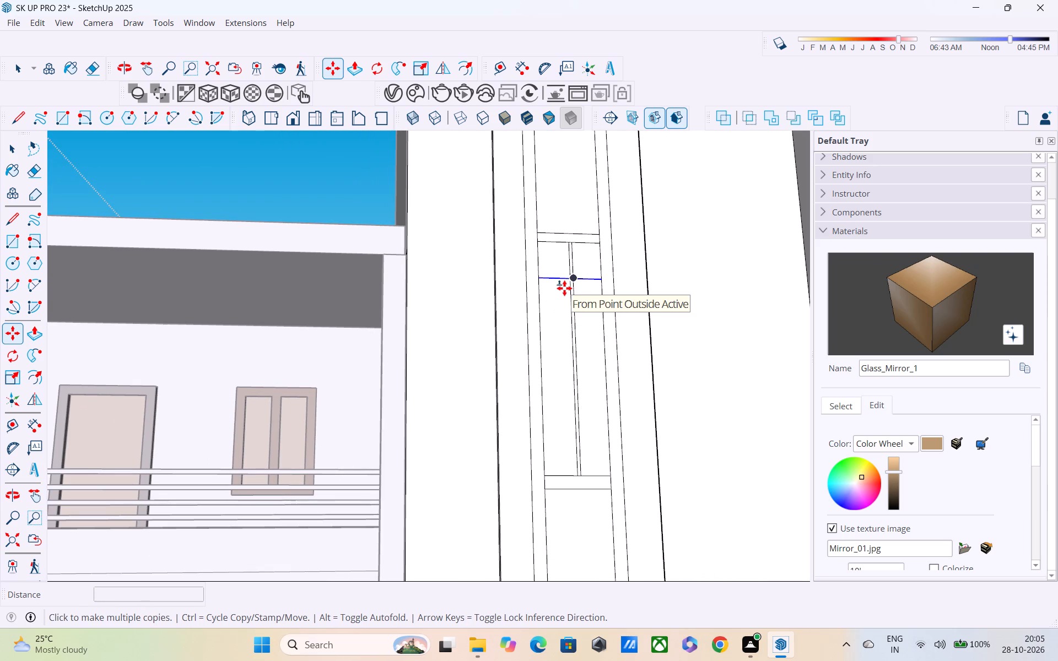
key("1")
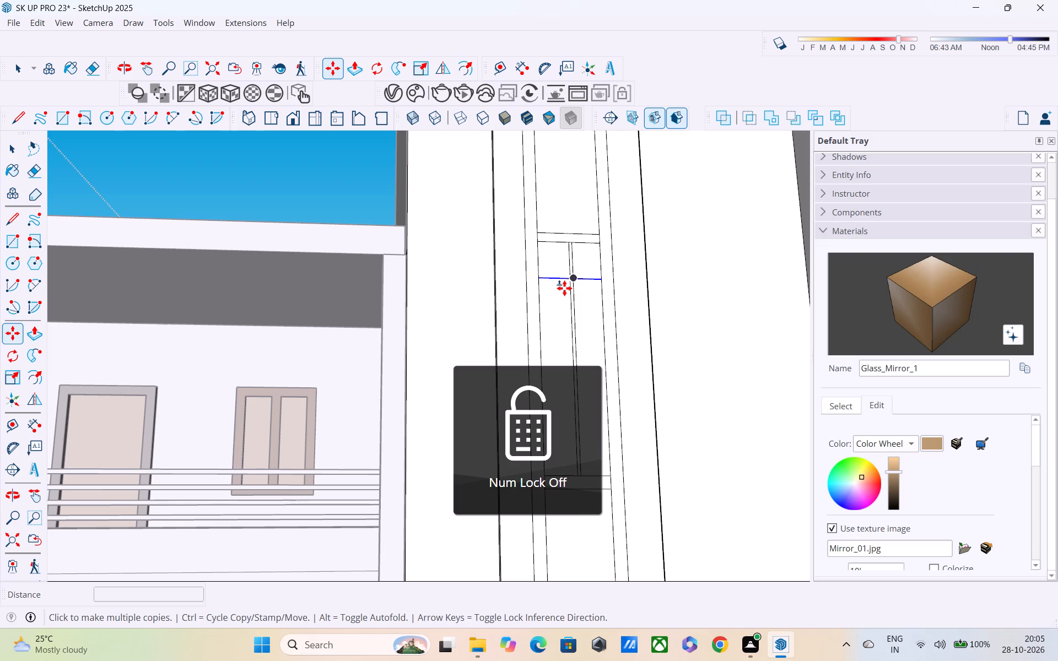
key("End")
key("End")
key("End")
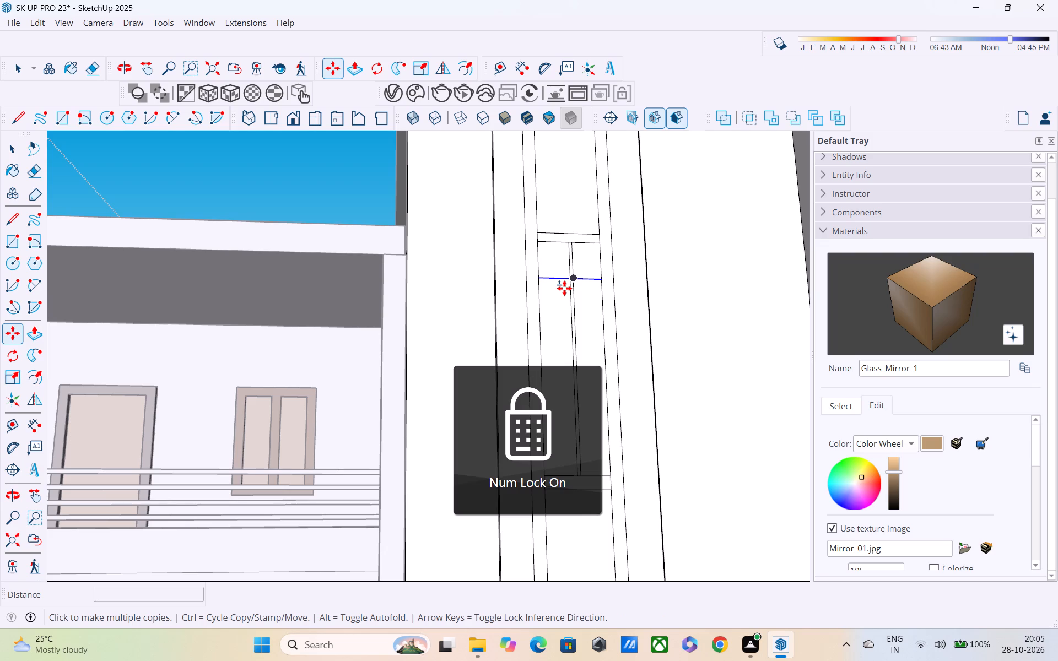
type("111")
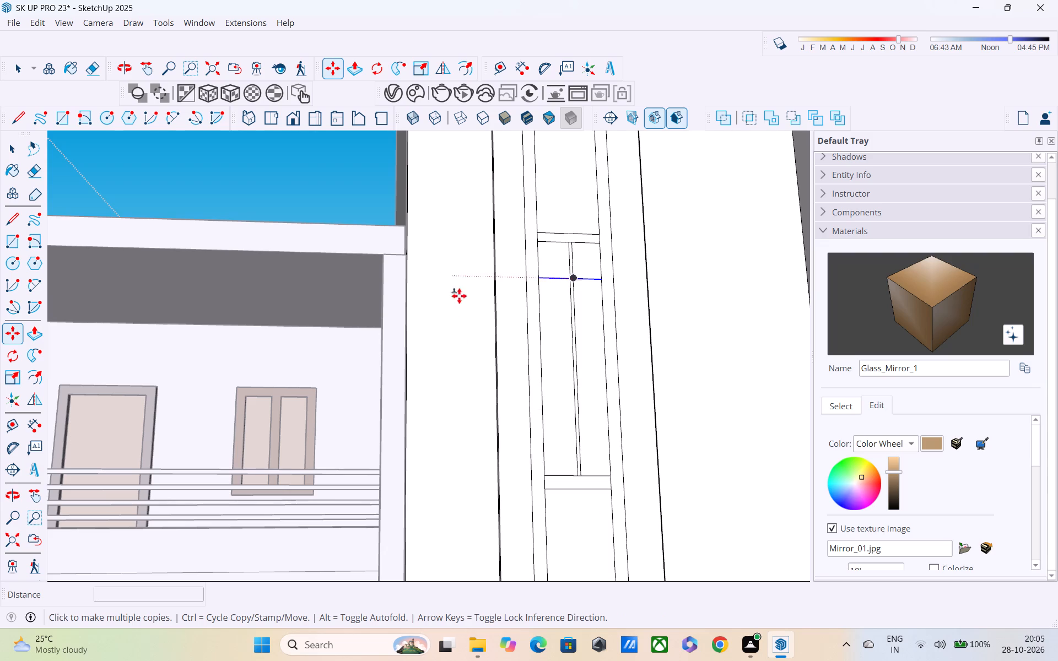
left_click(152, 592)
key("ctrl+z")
Copy the upper crossbar's full lower line, including the short segment above the mullion, 1" down into the central pane.
key("space")
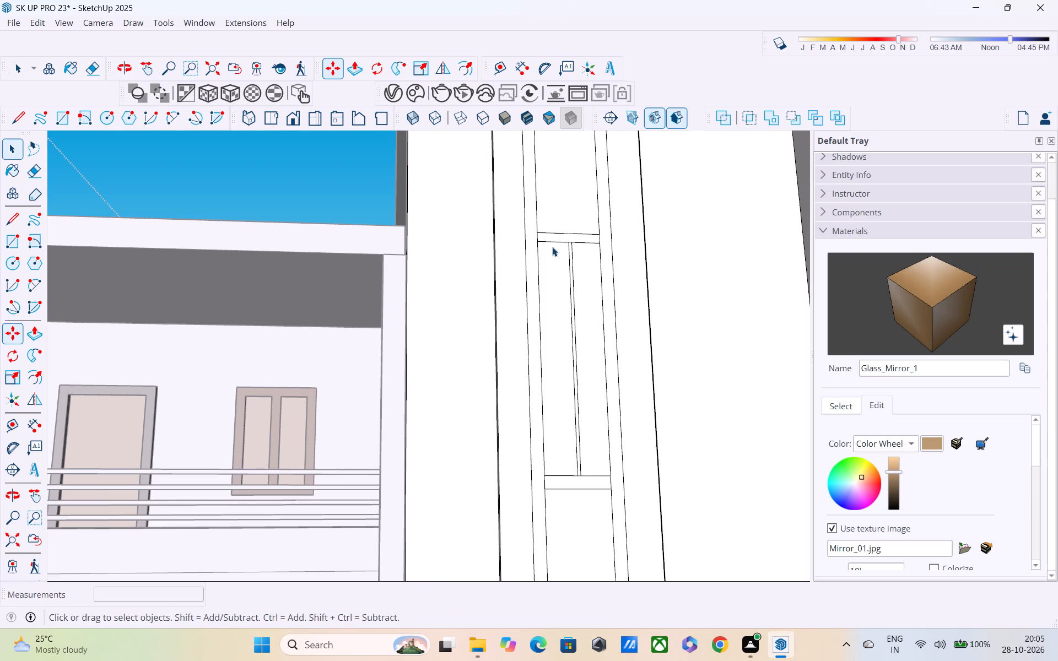
left_click(552, 240)
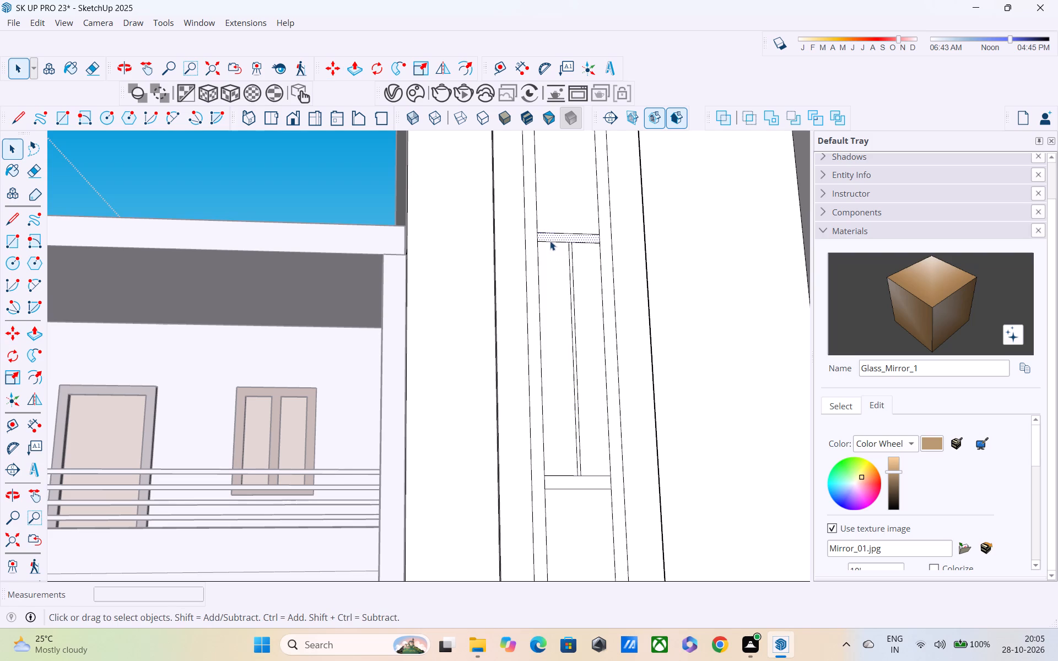
left_click(550, 241)
scroll(574, 237, "up", 4)
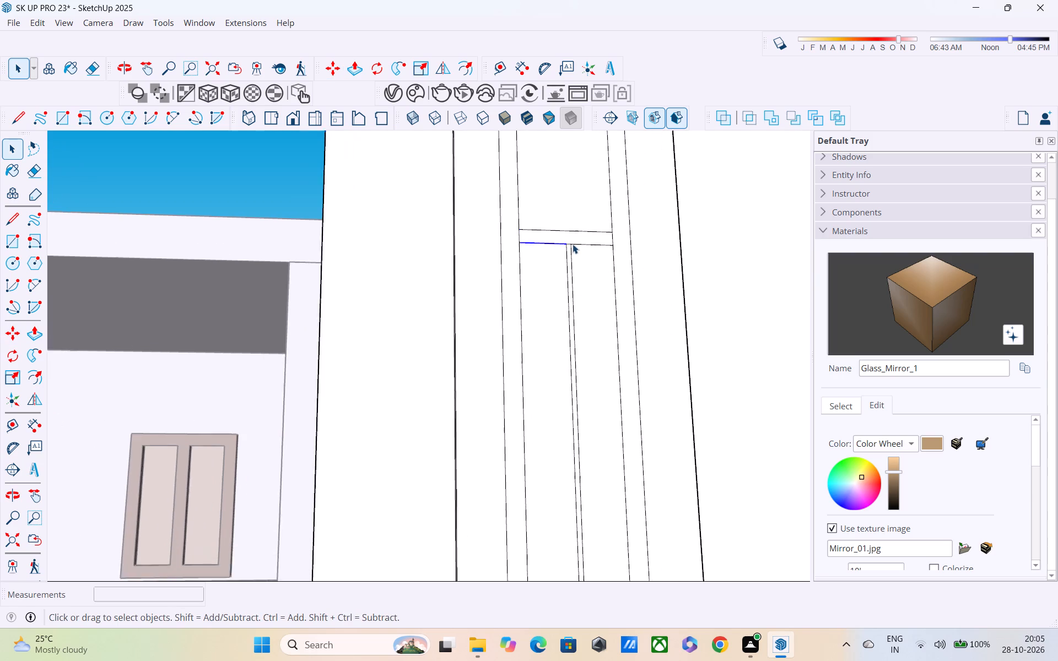
scroll(573, 244, "up", 1)
left_click(570, 242)
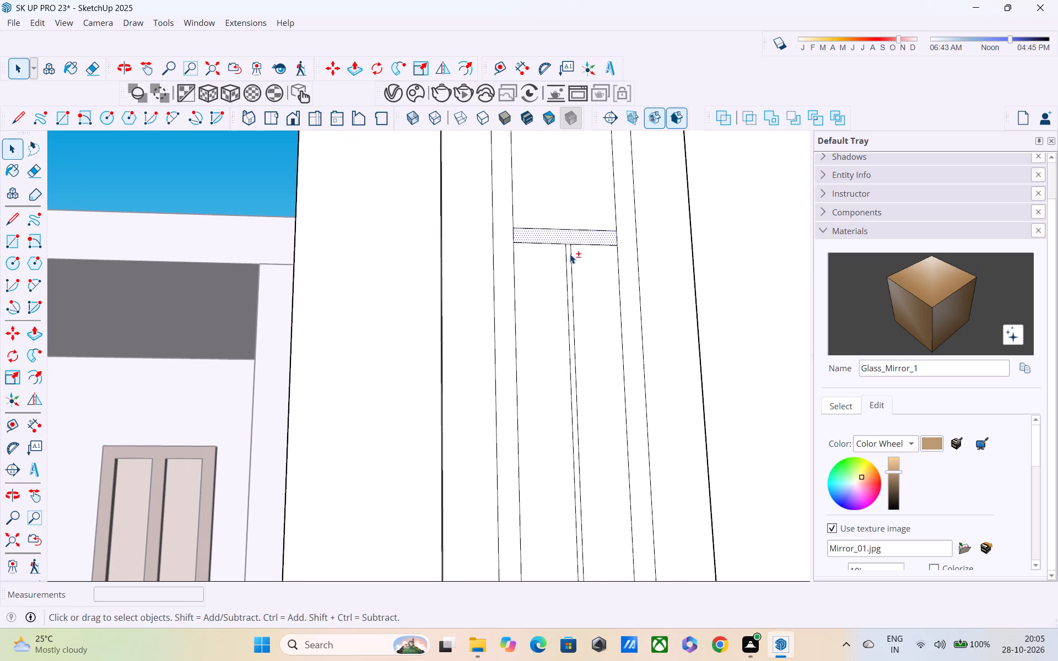
left_click(550, 244, "shift")
left_click(569, 242, "shift")
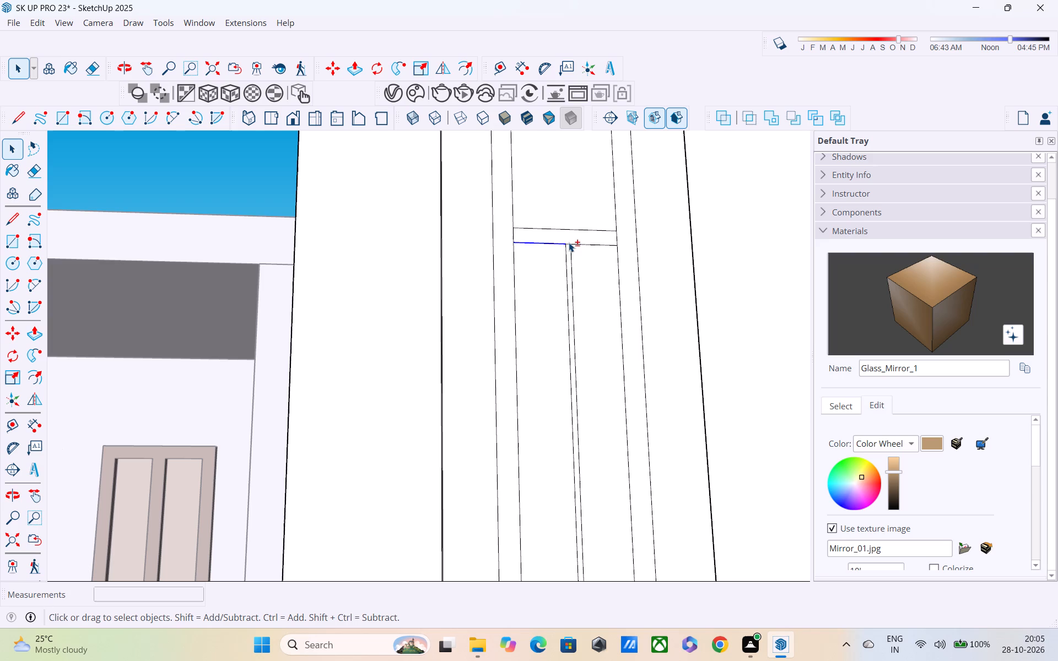
left_click(579, 244, "shift")
left_click(568, 244, "shift")
key("m")
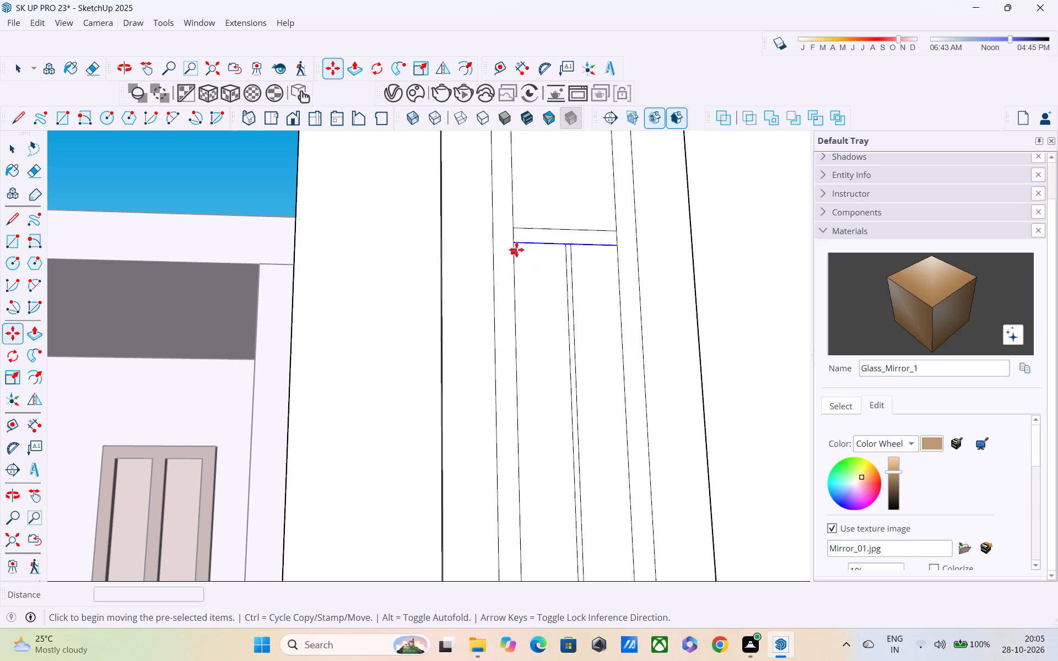
left_click(514, 243)
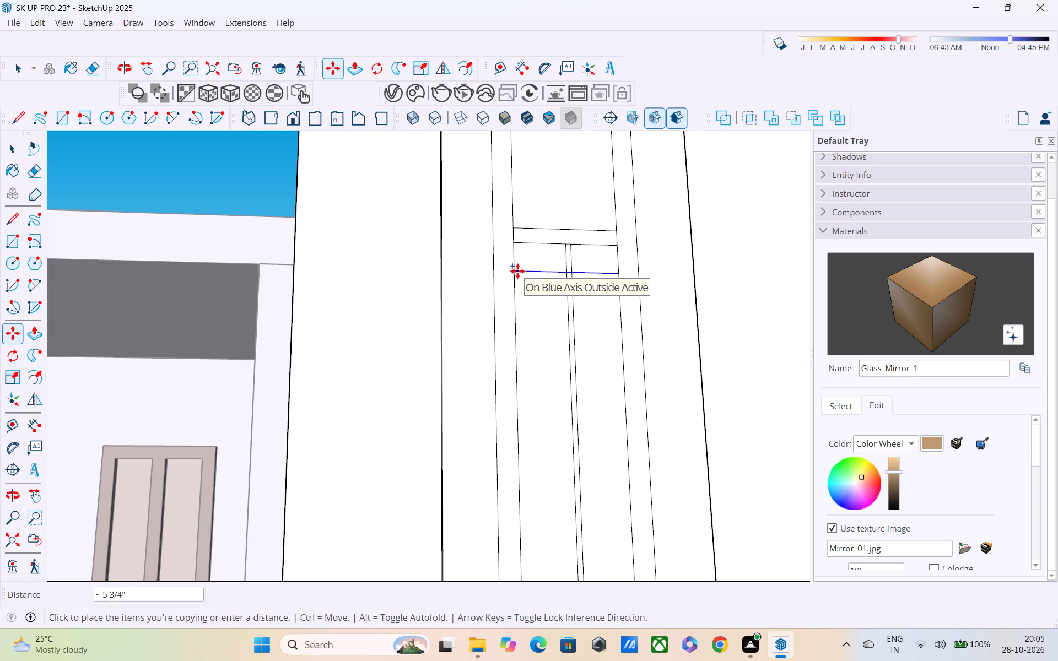
type("1\"")
key("Return")
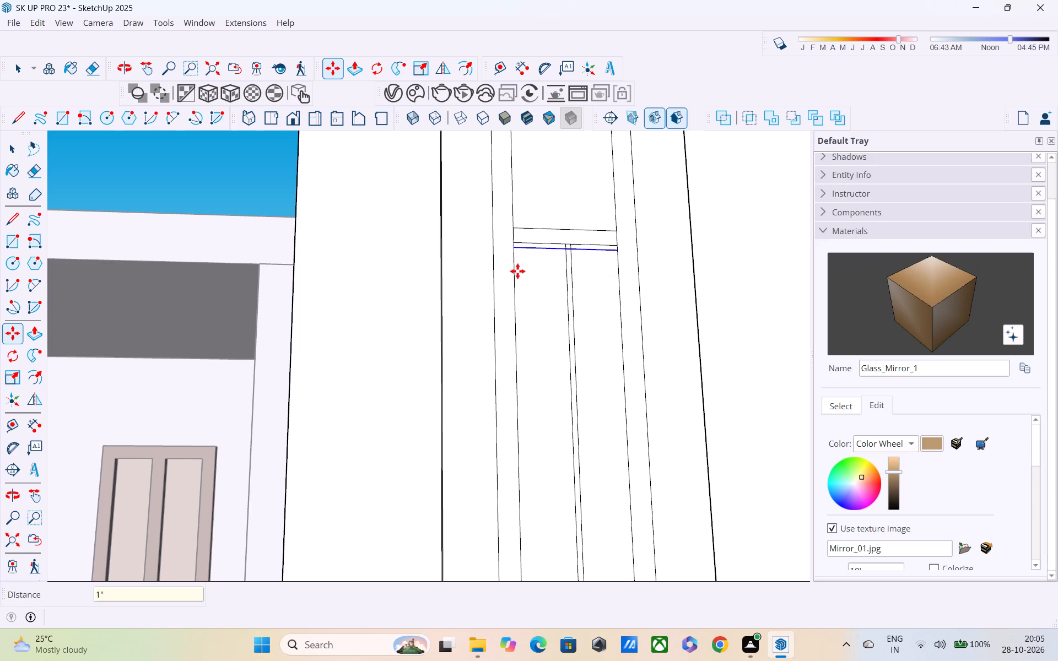
Copy the upper crossbar's lower line and the thin line below it down onto the lower crossbar's top edge.
key("space")
scroll(542, 202, "up", 1)
scroll(535, 294, "up", 3)
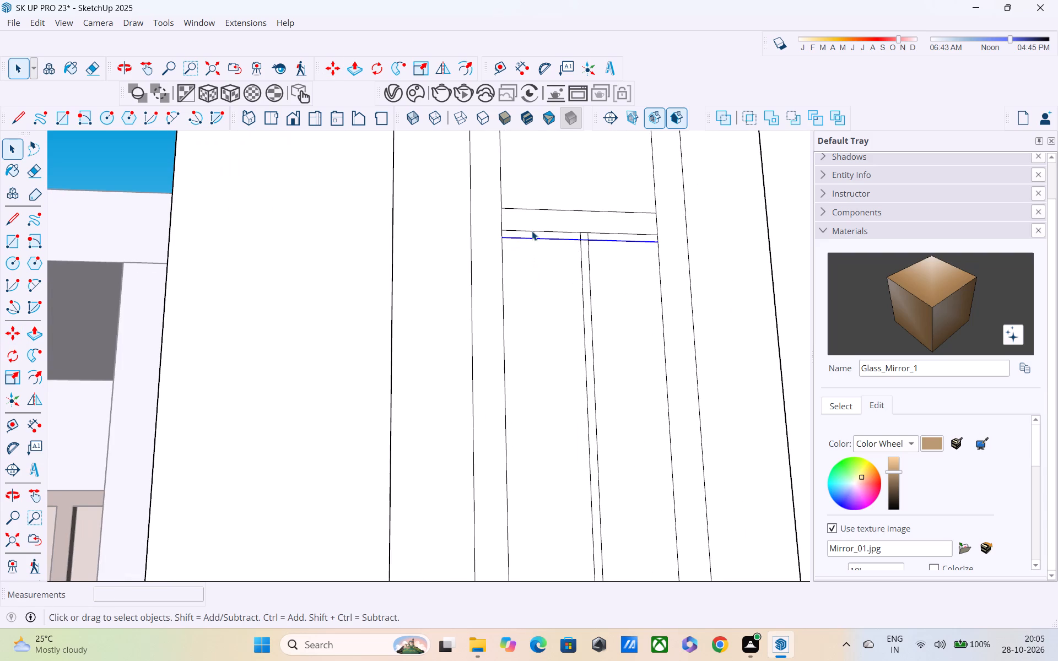
left_click(532, 231)
scroll(541, 231, "up", 2, "shift")
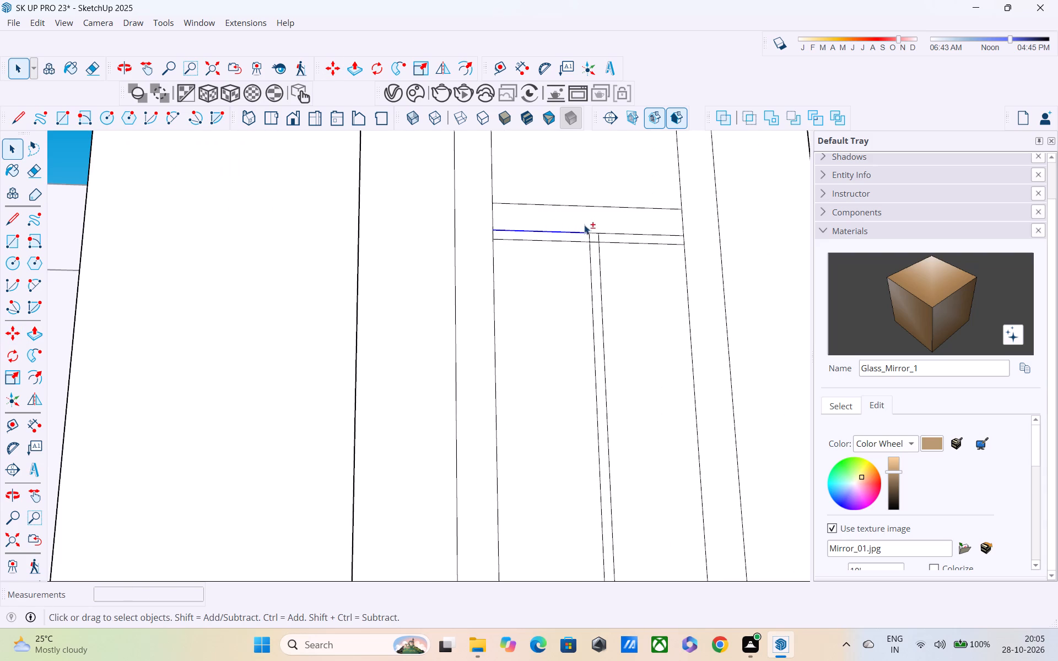
scroll(592, 226, "up", 2, "shift")
left_click(592, 233, "shift")
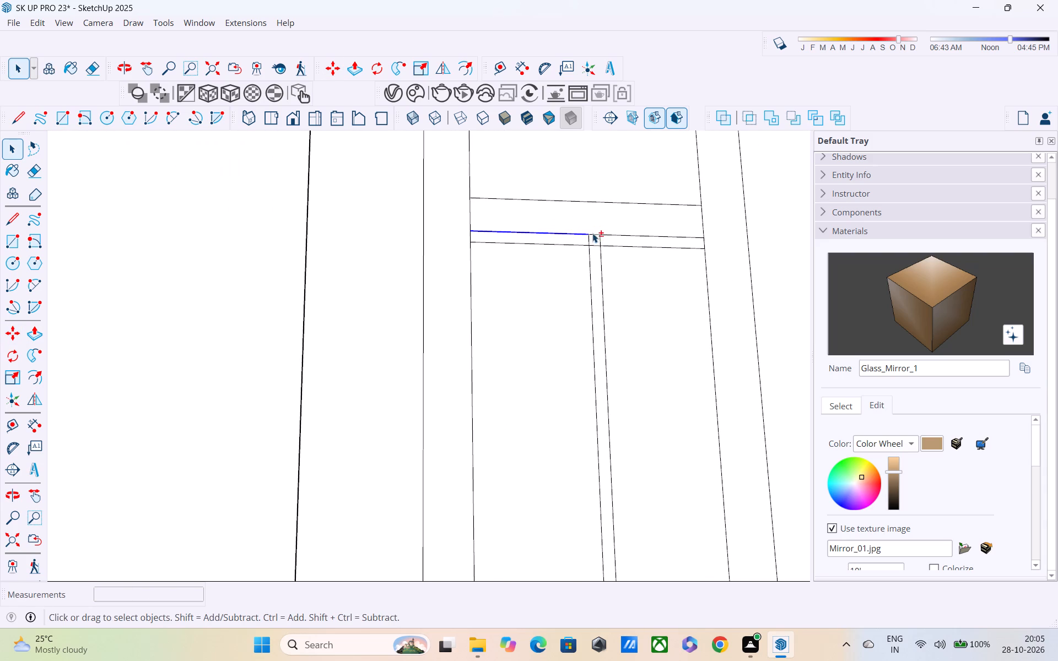
left_click(618, 234, "shift")
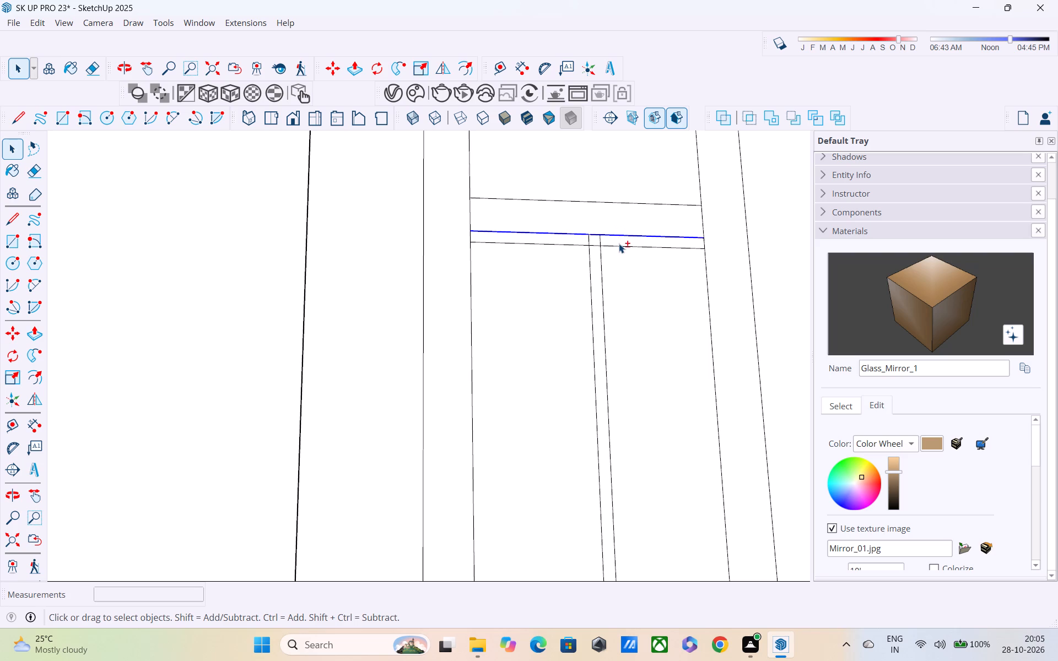
left_click(619, 246, "shift")
left_click(598, 245, "shift")
left_click(576, 247, "shift")
key("m")
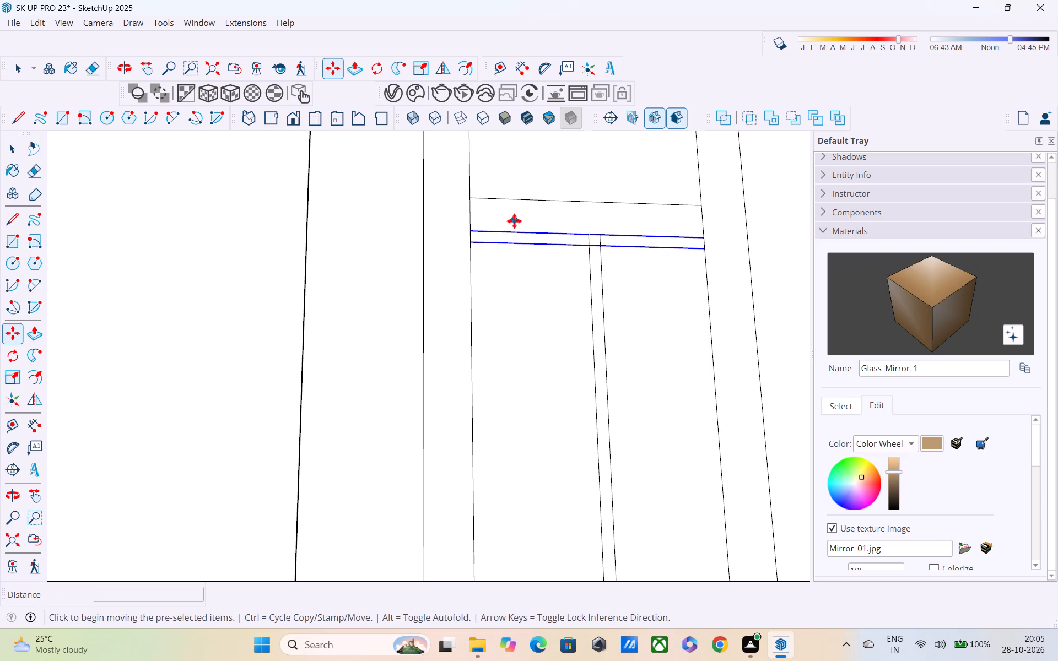
left_click(471, 245)
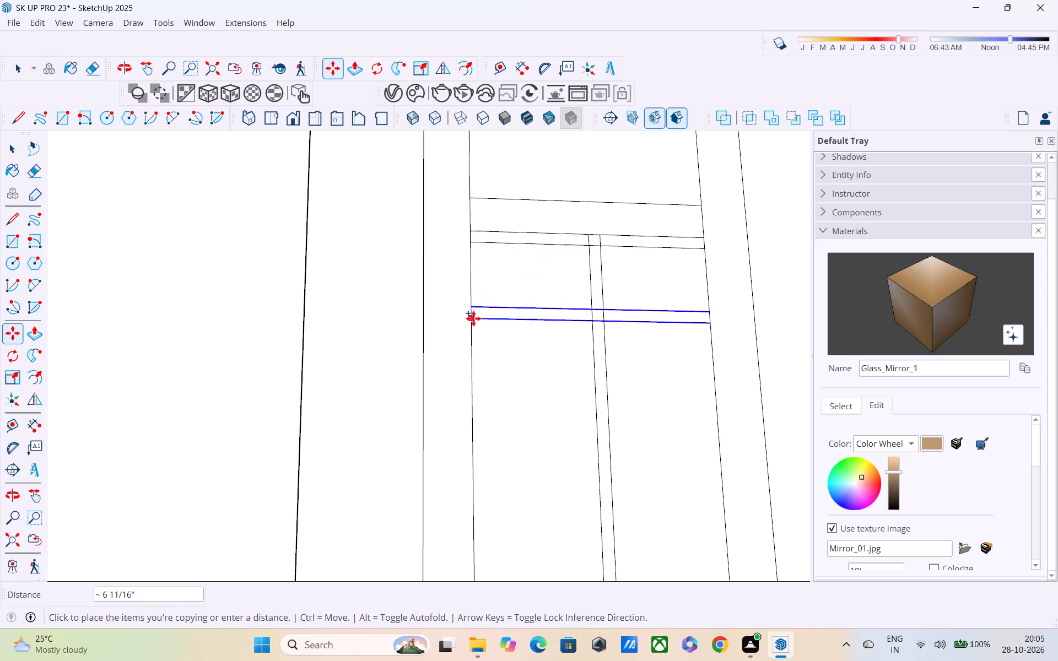
scroll(473, 318, "down", 2)
middle_click_drag(473, 334, 477, 237, "shift")
scroll(476, 243, "down", 5)
middle_click_drag(474, 313, 474, 234, "shift")
scroll(474, 231, "up", 1, "shift")
scroll(474, 231, "down", 6)
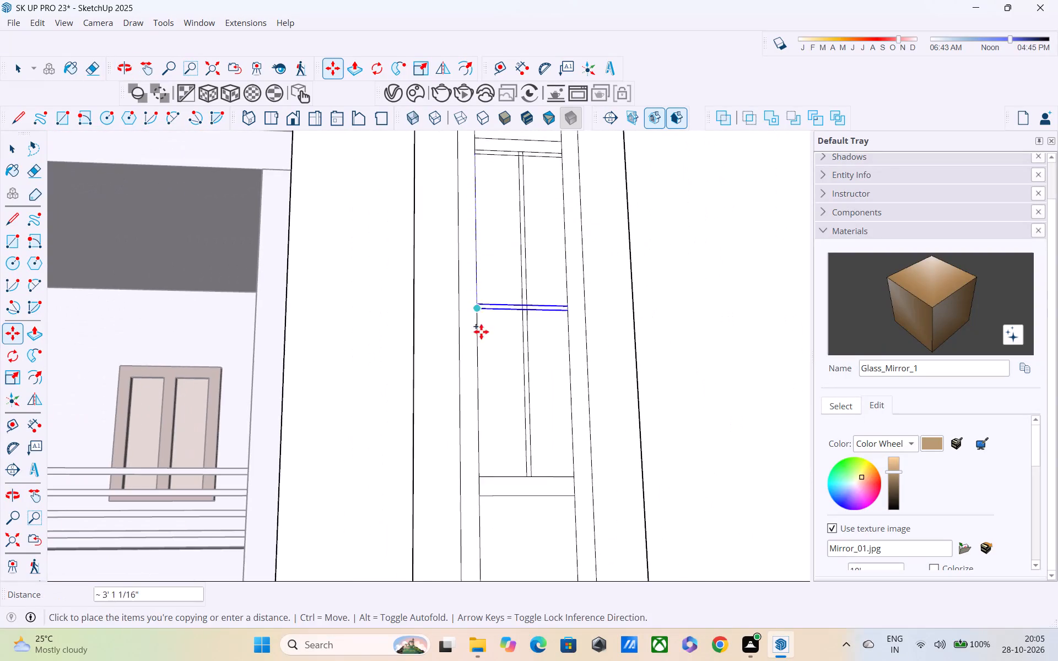
middle_click_drag(481, 357, 481, 236, "shift")
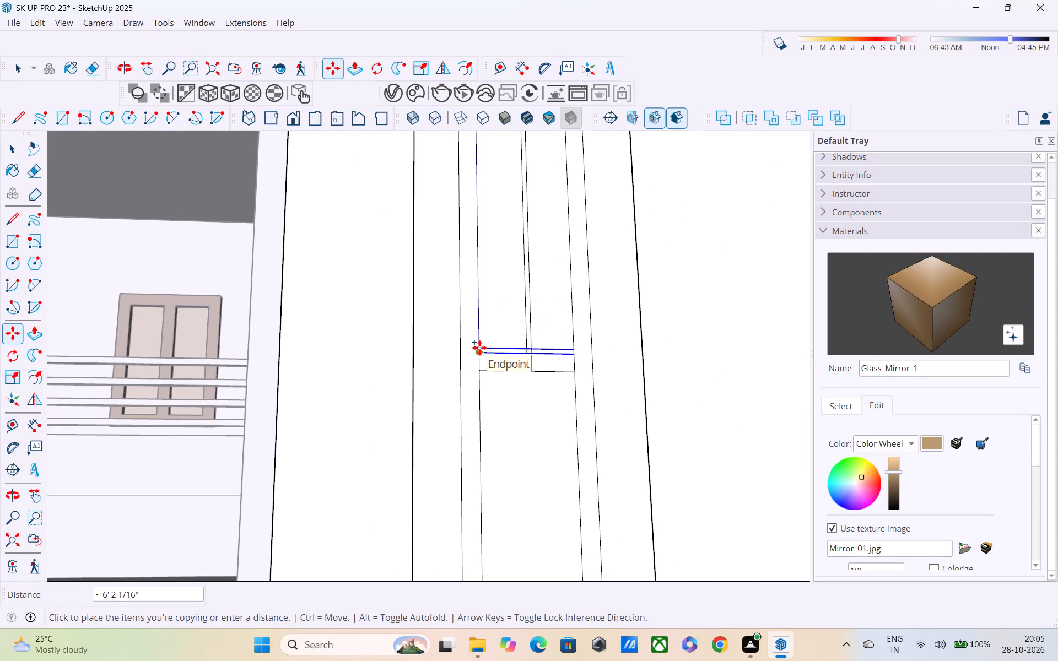
left_click(479, 348)
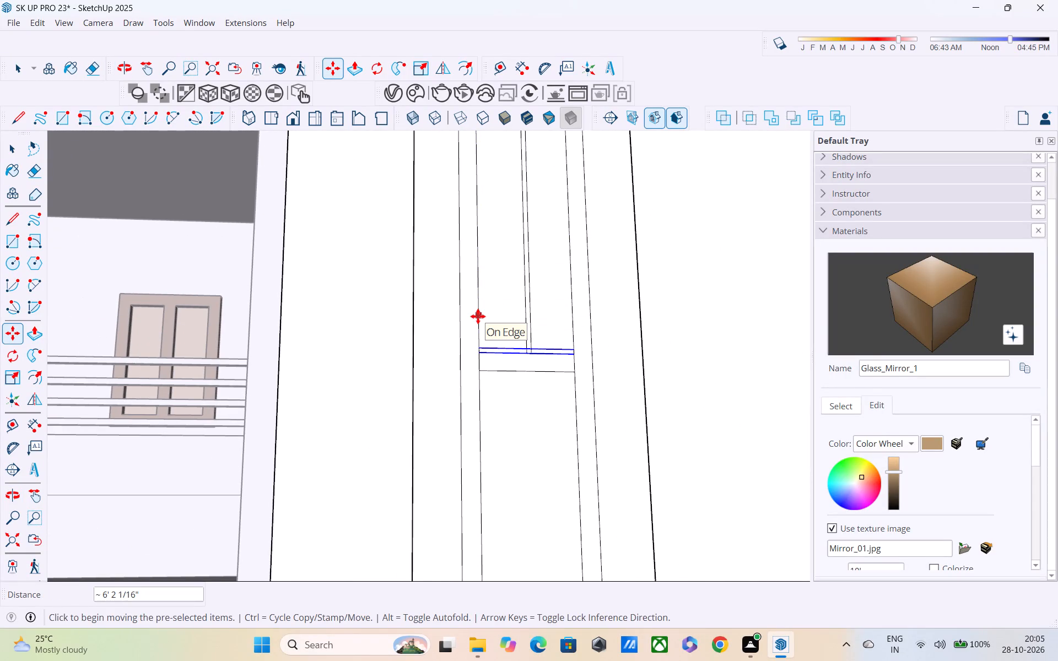
Divide the copied line pair's distance by 3 to space thin crossbars evenly down the central pane.
key("slash")
key("3")
key("Return")
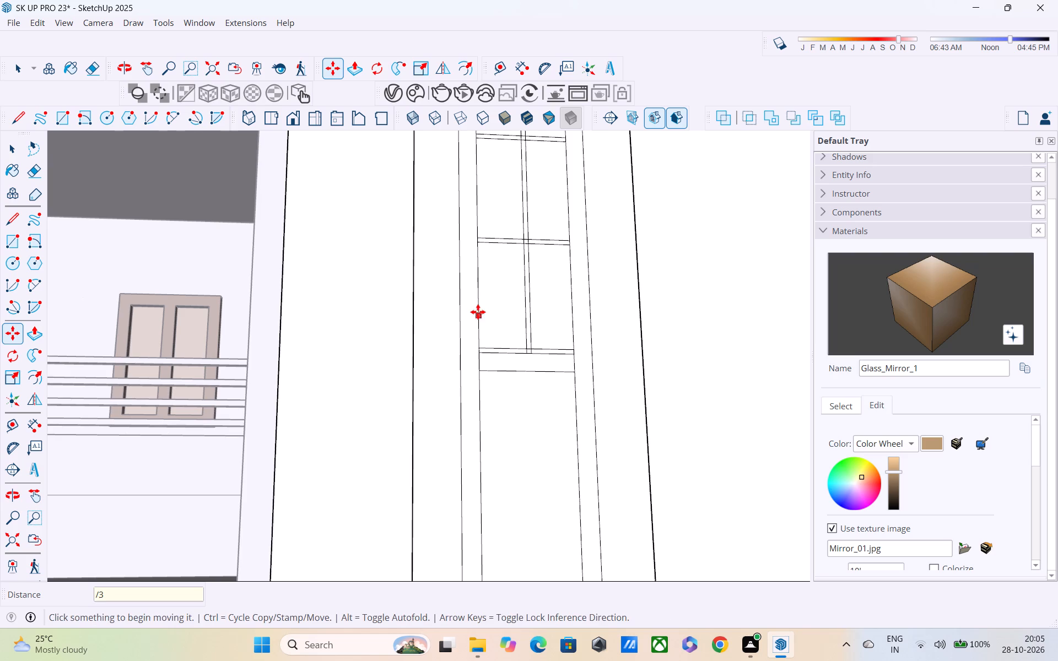
Delete the extra horizontal line just above the lower crossbar, including its short segment across the mullion.
scroll(483, 296, "down", 6)
middle_click_drag(489, 286, 521, 439)
scroll(562, 398, "up", 4)
key("space")
scroll(518, 481, "up", 8)
left_click(496, 497)
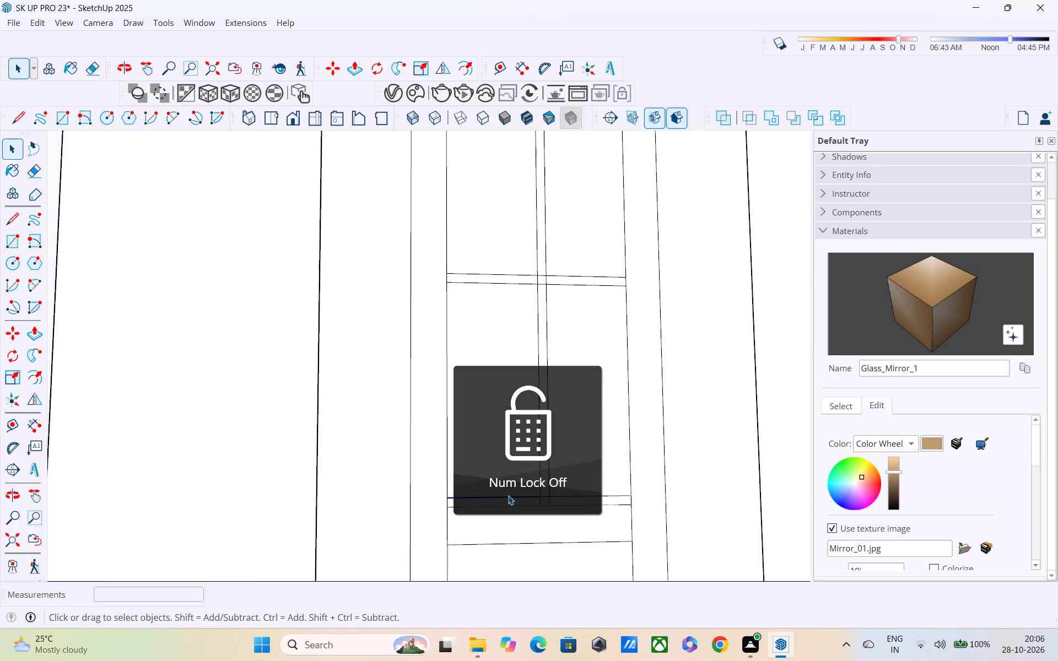
key("Pause")
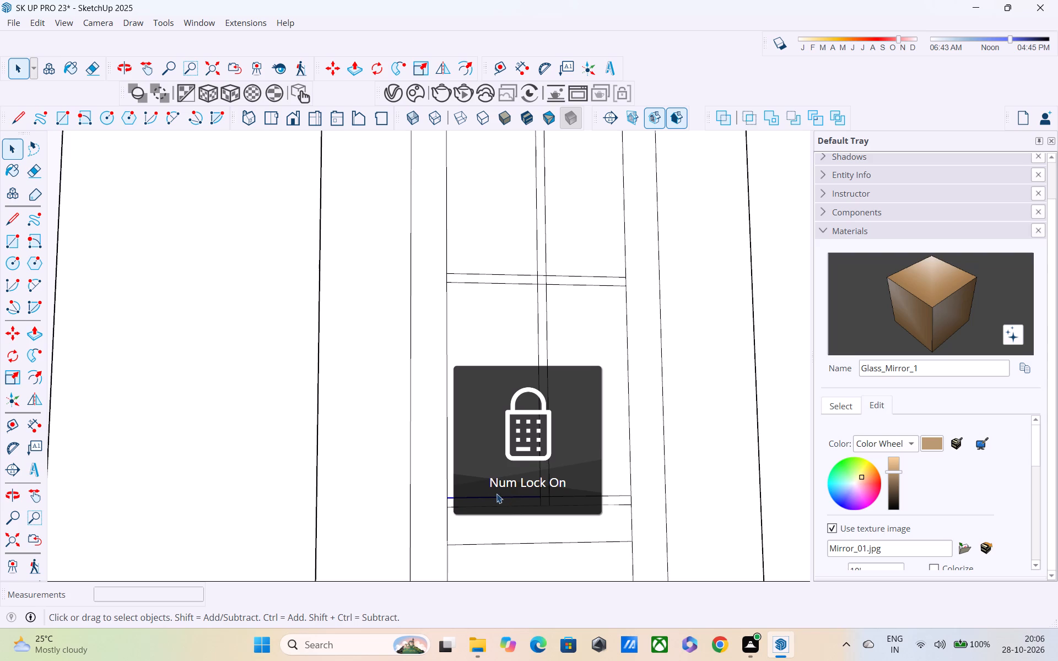
key("Delete")
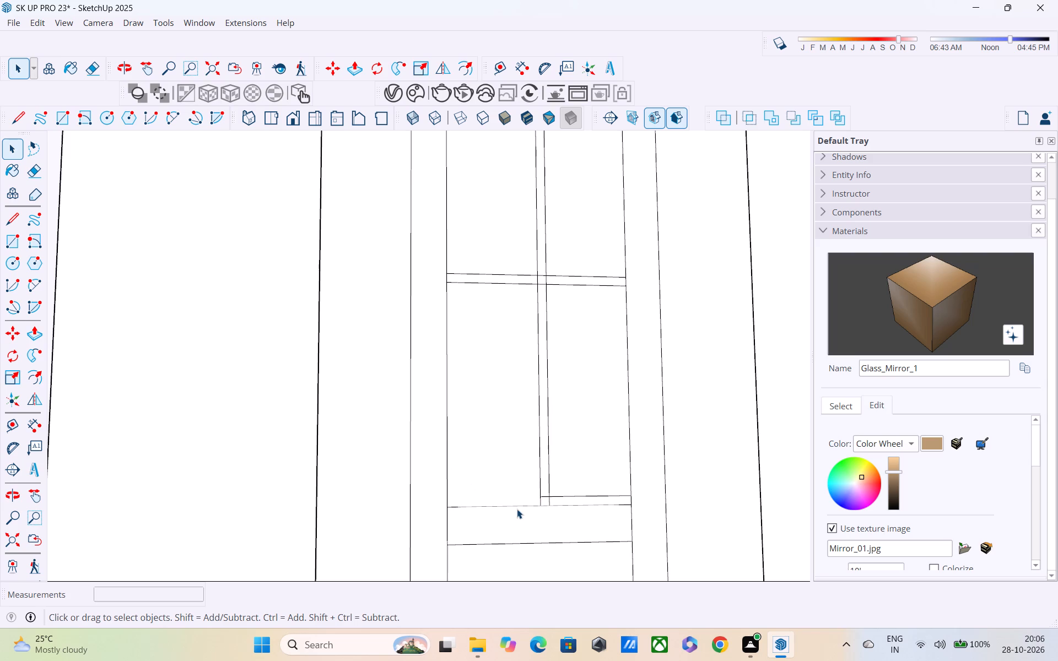
scroll(527, 506, "up", 9)
key("e")
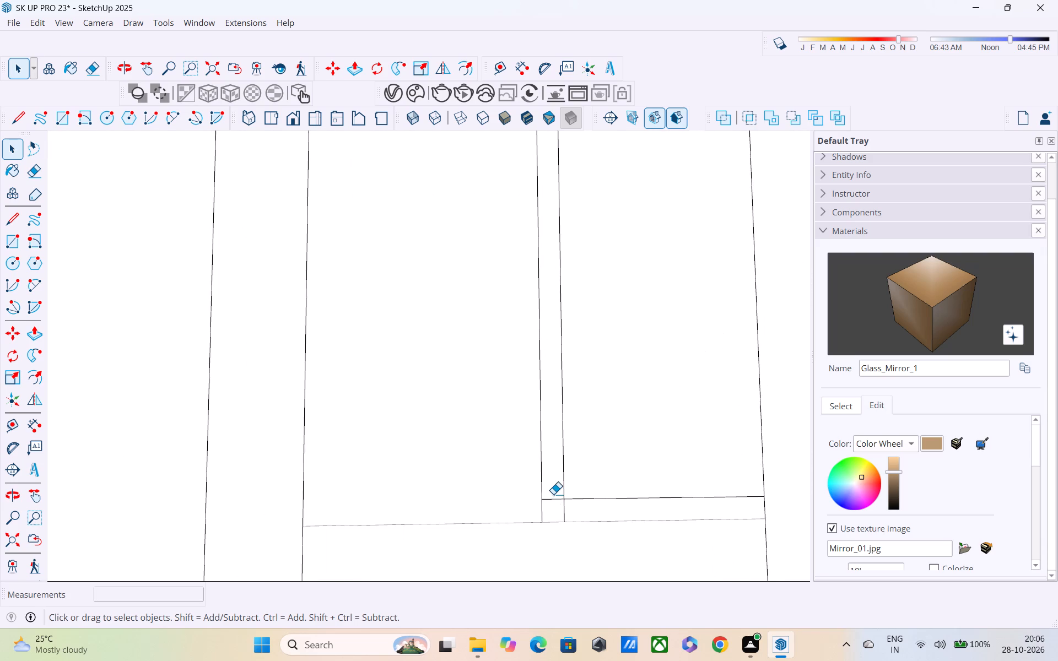
scroll(553, 494, "up", 4)
left_click_drag(554, 494, 557, 511)
left_click_drag(590, 486, 601, 517)
scroll(603, 481, "down", 5)
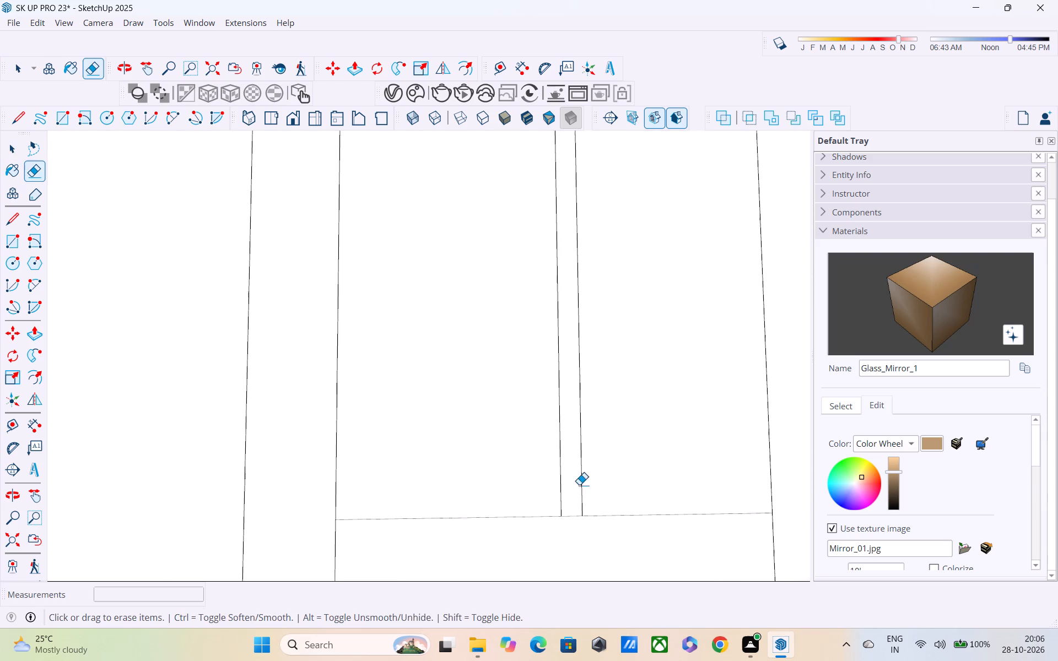
Erase the overlapping segments where the mullion crosses the lower thin crossbar in the central pane.
middle_click_drag(579, 484, 604, 640)
scroll(550, 393, "down", 4)
middle_click_drag(548, 389, 571, 532, "shift")
scroll(592, 384, "up", 3)
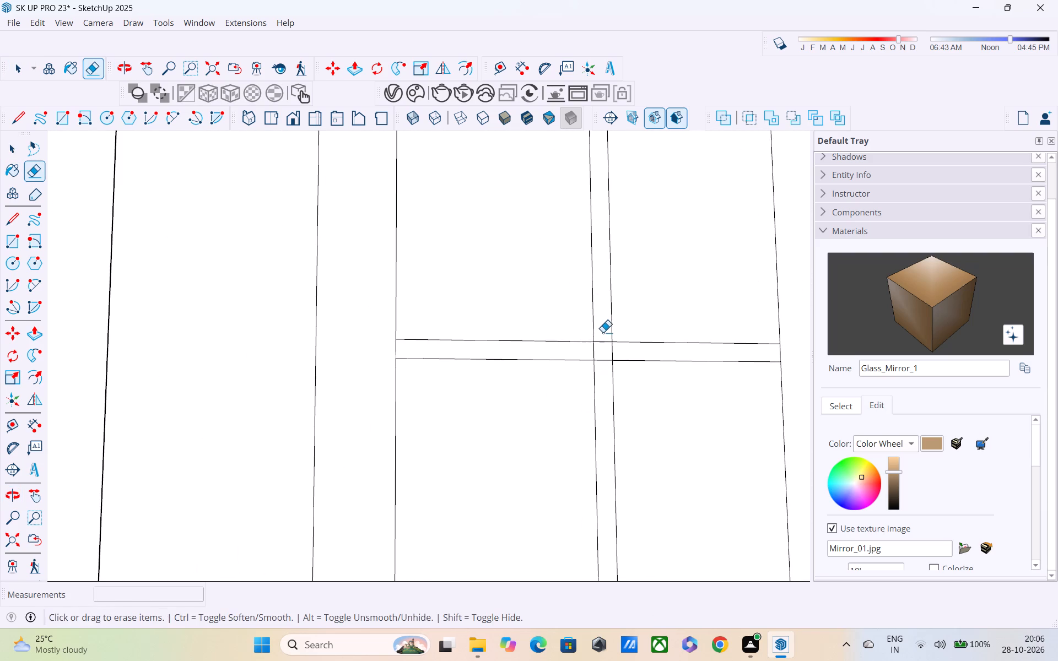
left_click_drag(603, 332, 606, 366)
left_click_drag(588, 353, 634, 349)
Erase the extra horizontal line just below the upper crossbar on both sides of the mullion and across it.
scroll(627, 336, "down", 5)
middle_click_drag(608, 414, 608, 477, "shift")
scroll(575, 364, "down", 5)
key("space")
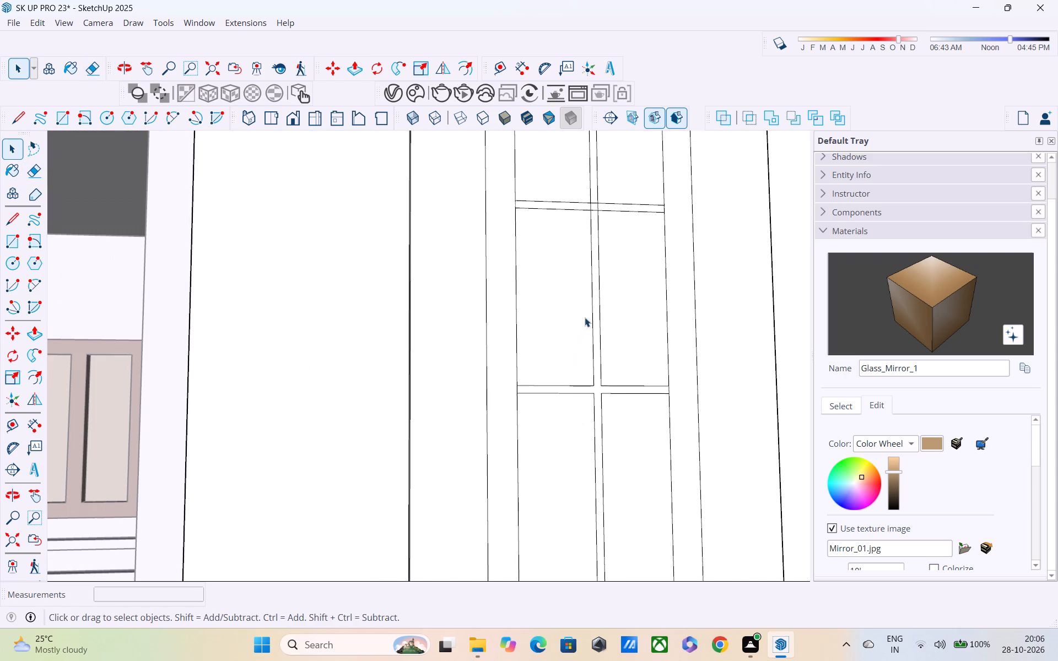
middle_click_drag(604, 370, 663, 535)
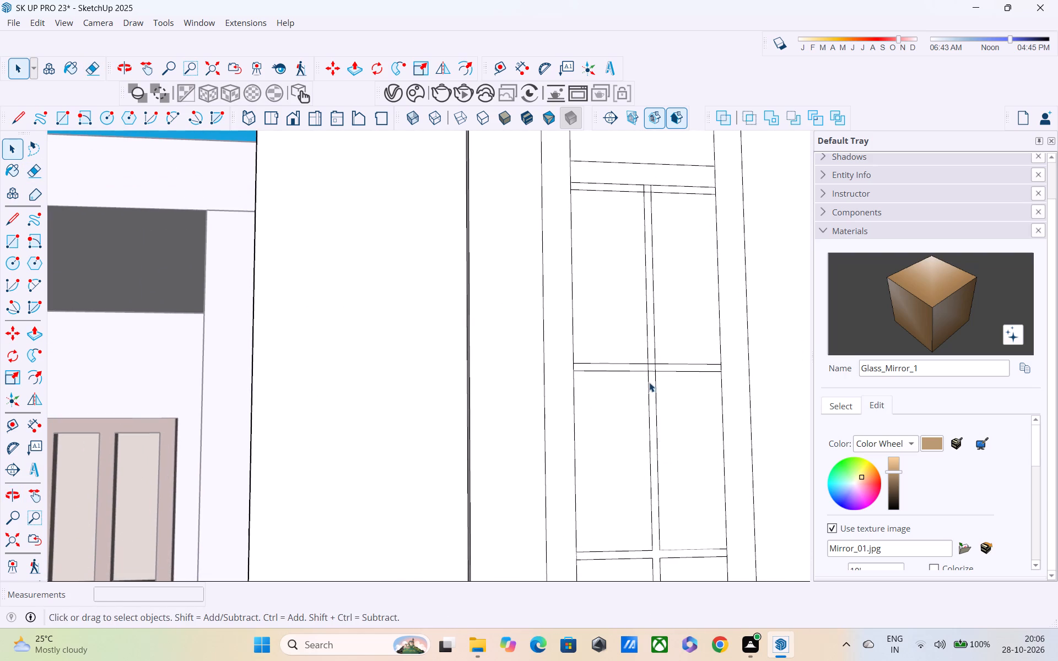
key("e")
middle_click_drag(624, 309, 640, 416)
scroll(641, 297, "up", 4)
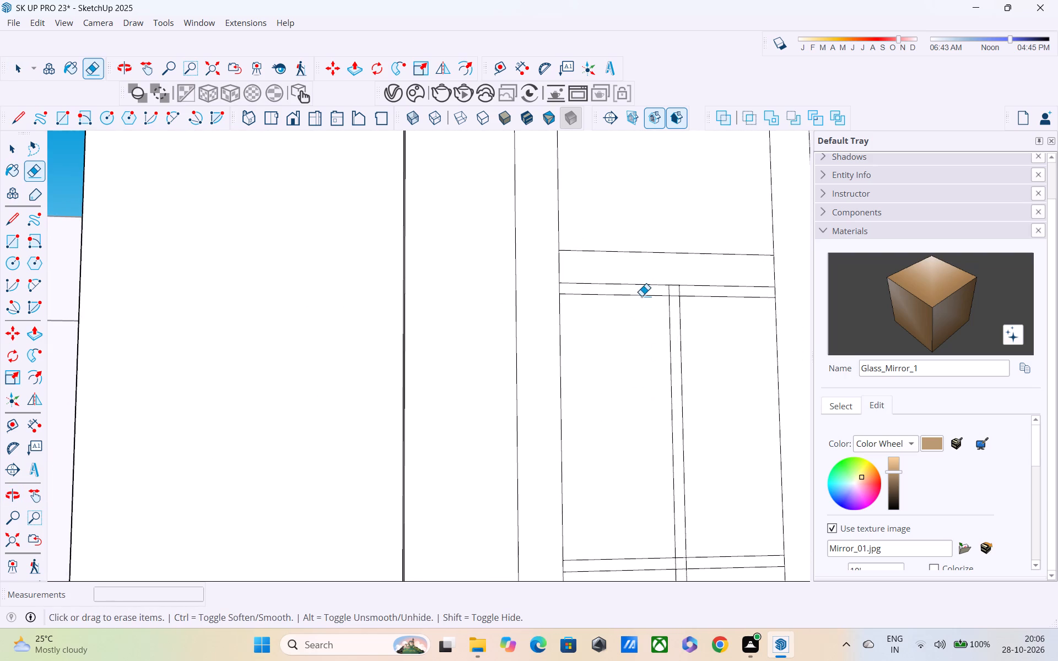
left_click_drag(641, 296, 641, 306)
scroll(675, 294, "up", 3)
left_click_drag(675, 294, 675, 316)
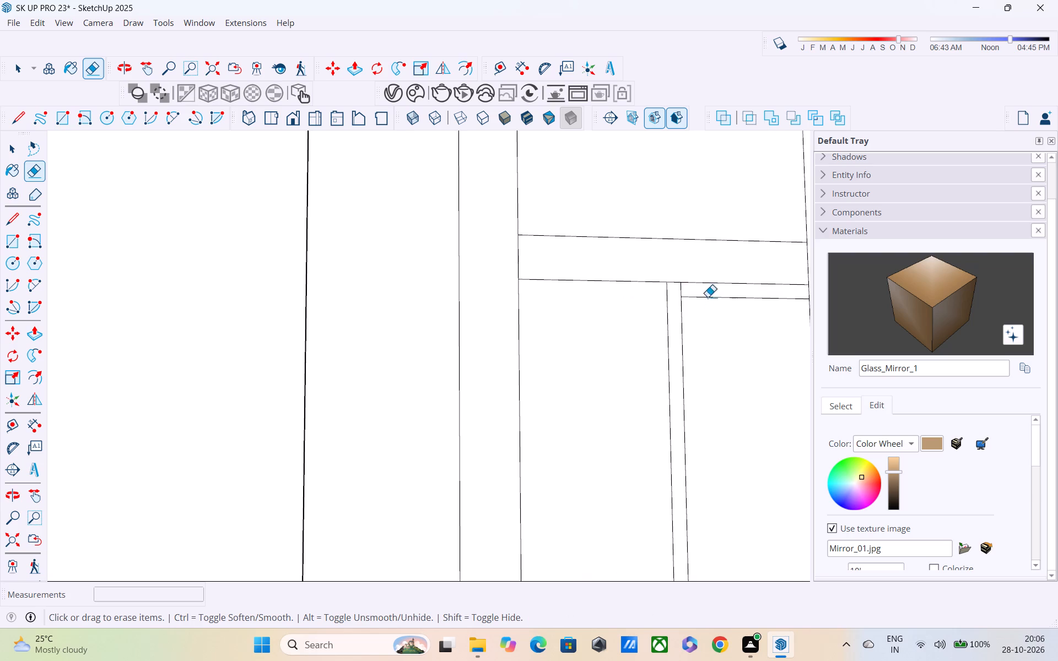
left_click_drag(714, 289, 716, 323)
Erase the overlapping segments where the mullion crosses the upper thin crossbar in the central pane.
scroll(716, 321, "down", 1)
middle_click_drag(716, 321, 666, 252, "shift")
scroll(664, 291, "down", 5)
middle_click_drag(671, 365, 646, 276, "shift")
scroll(637, 400, "up", 8)
left_click_drag(613, 338, 614, 390)
left_click_drag(589, 365, 591, 363)
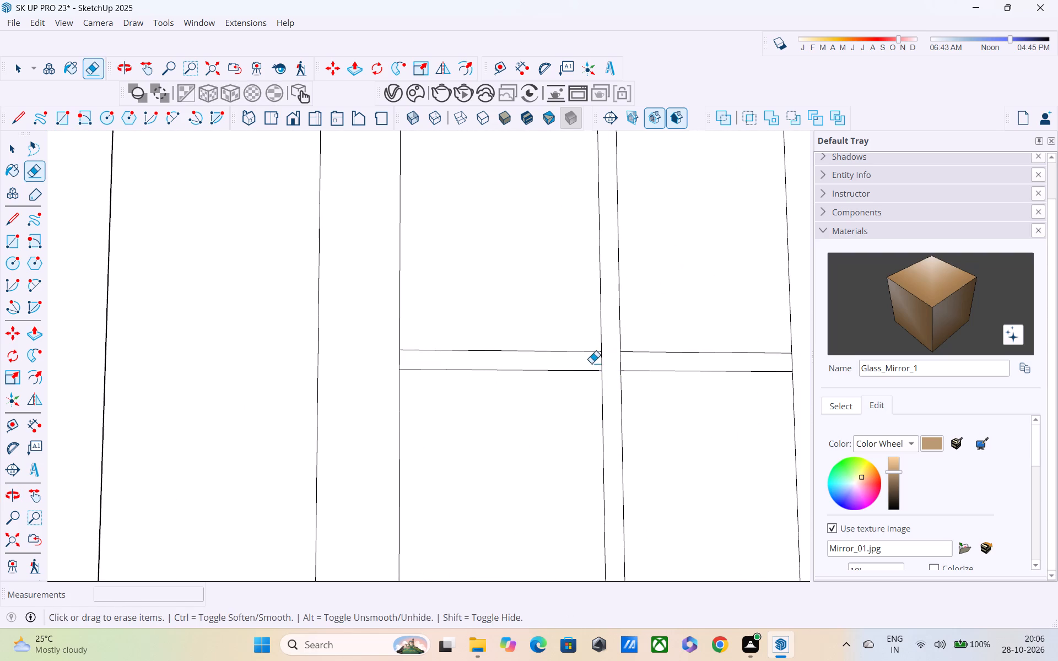
left_click_drag(591, 363, 621, 356)
Recess the tall frame's top pane 2" into the tower front with Push/Pull.
scroll(622, 356, "down", 6)
middle_click_drag(624, 370, 624, 301)
scroll(624, 301, "up", 1)
scroll(622, 306, "down", 6)
scroll(624, 396, "down", 1)
middle_click_drag(624, 401, 617, 362, "shift")
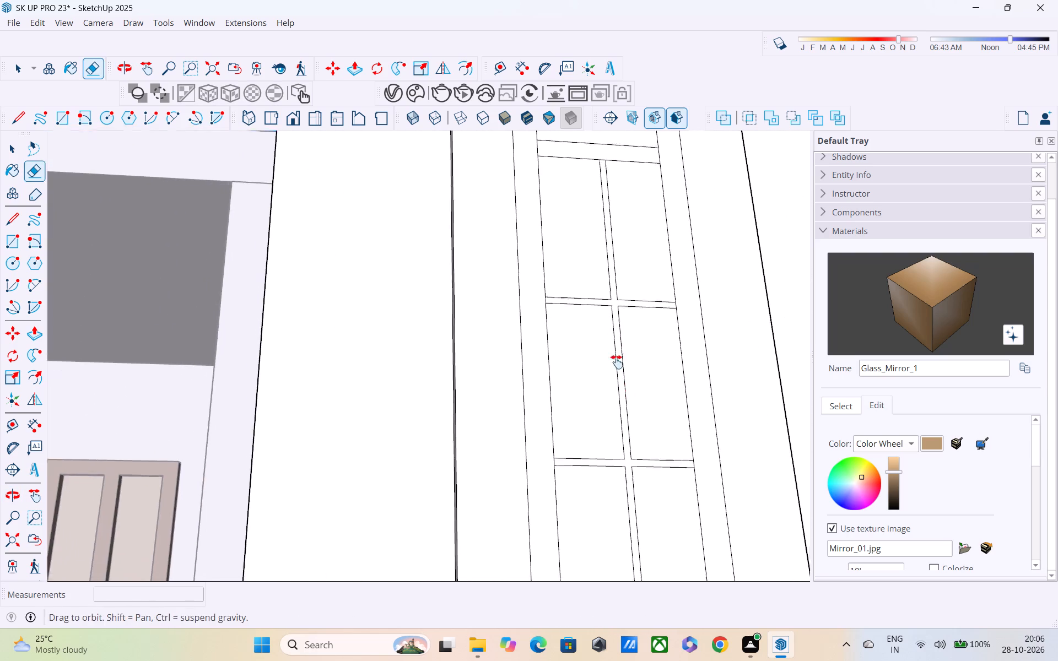
middle_click_drag(617, 362, 605, 314, "shift")
scroll(605, 314, "up", 1, "shift")
scroll(602, 324, "down", 6)
middle_click_drag(609, 382, 527, 482)
scroll(522, 445, "down", 6)
scroll(521, 446, "up", 1)
scroll(521, 446, "down", 1)
middle_click_drag(521, 446, 514, 514)
scroll(514, 475, "down", 6)
middle_click_drag(514, 479, 514, 395)
scroll(514, 401, "down", 4)
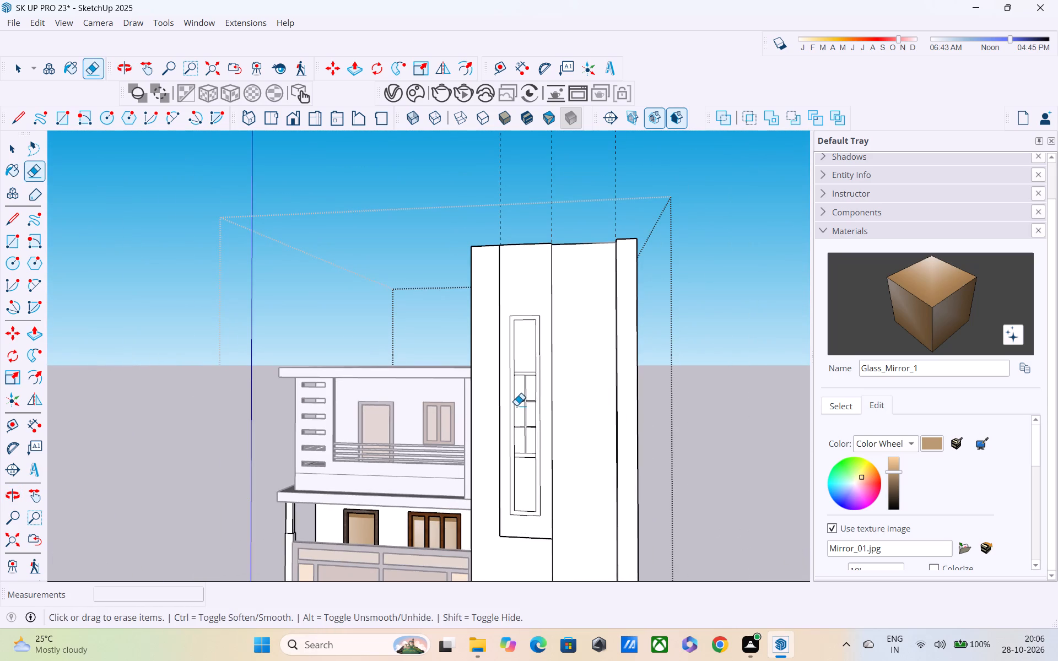
key("p")
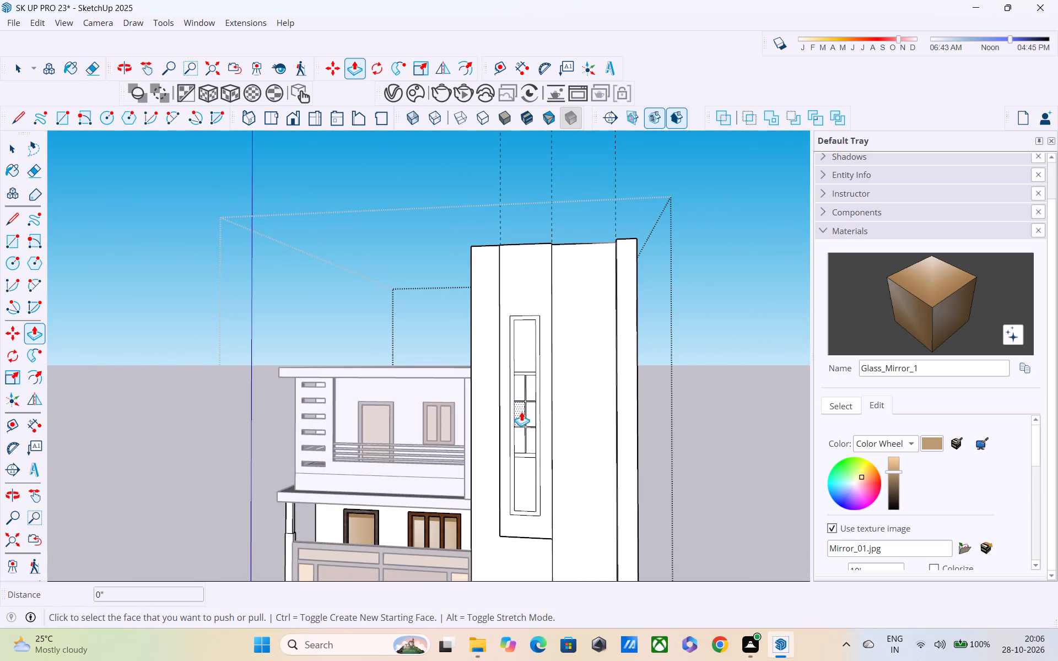
left_click(521, 338)
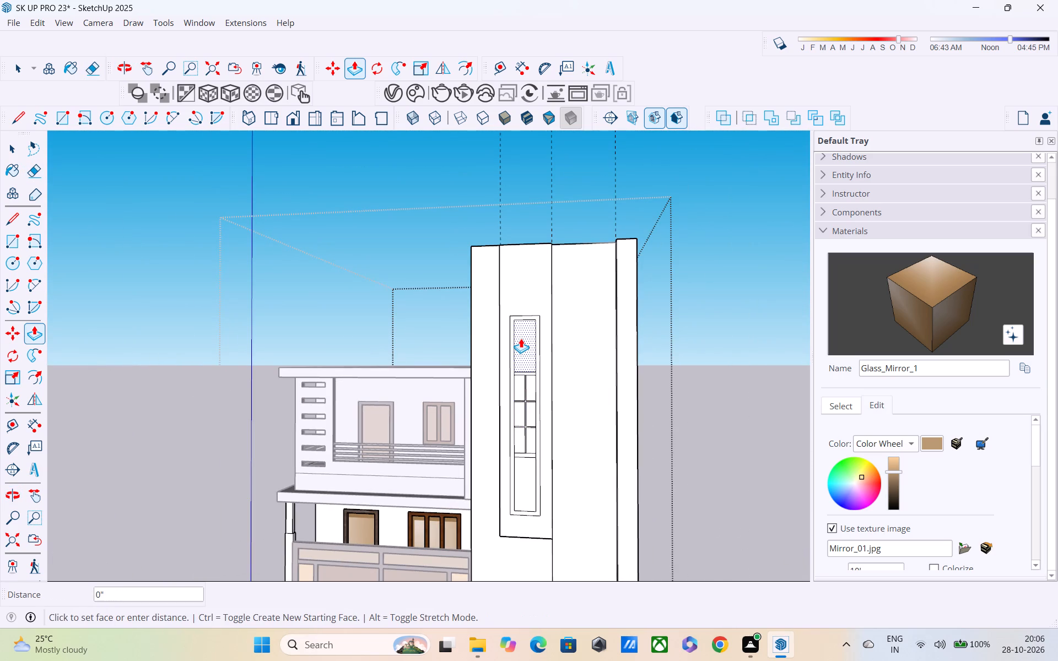
scroll(526, 343, "up", 10)
middle_click_drag(510, 334, 451, 343)
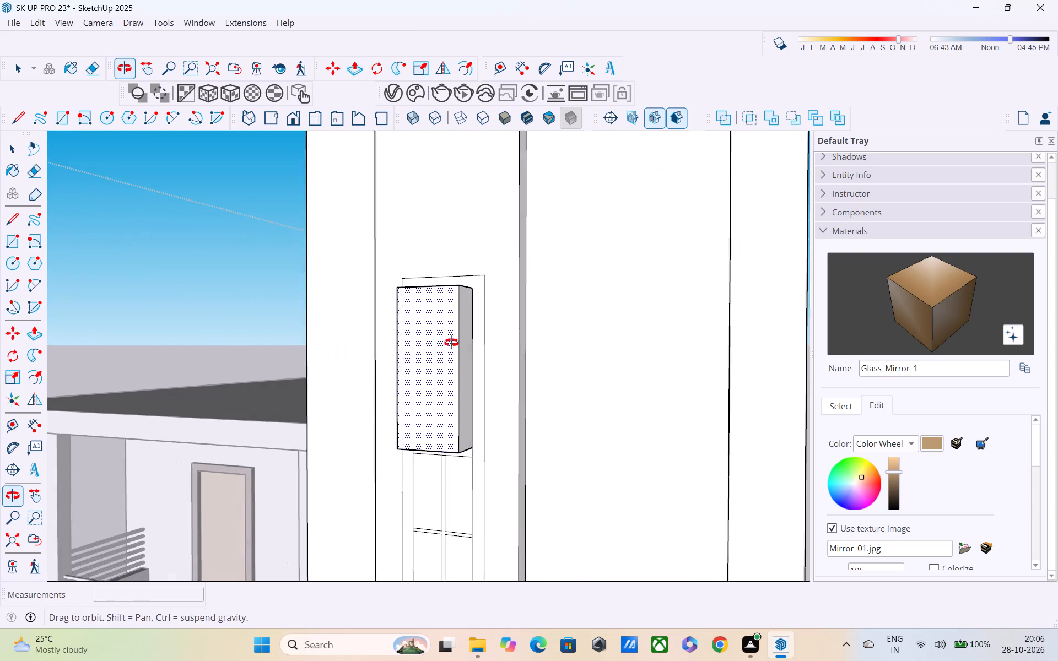
middle_click_drag(451, 343, 449, 343)
scroll(452, 356, "up", 3)
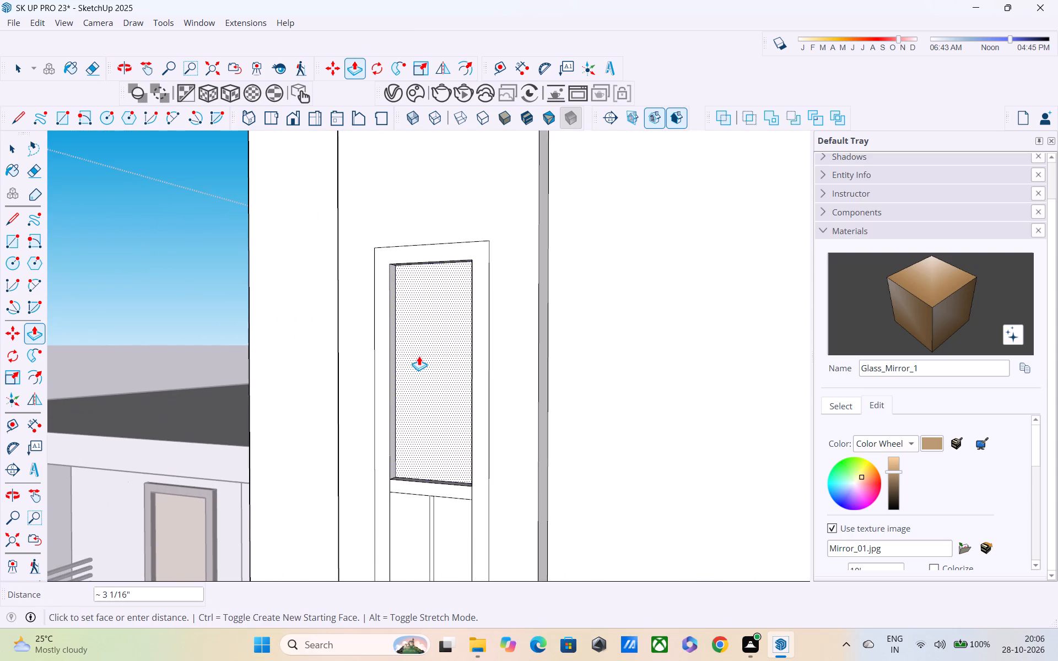
type("1\"")
key("Return")
type("2\"")
key("Return")
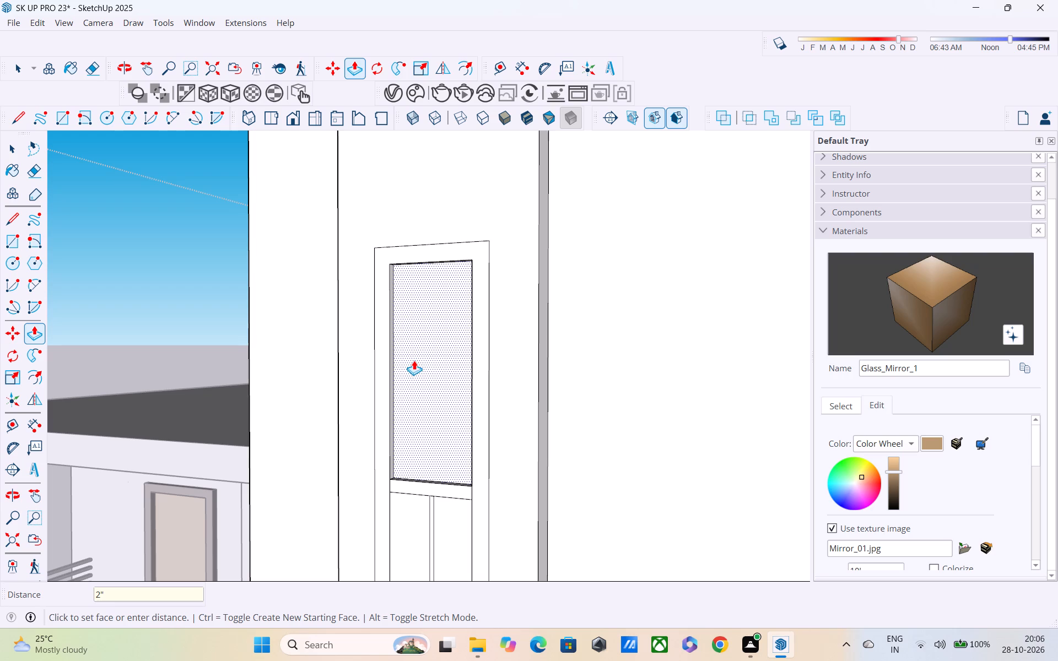
Recess the tall frame's bottom pane 2" with Push/Pull.
middle_click_drag(399, 380, 408, 242, "shift")
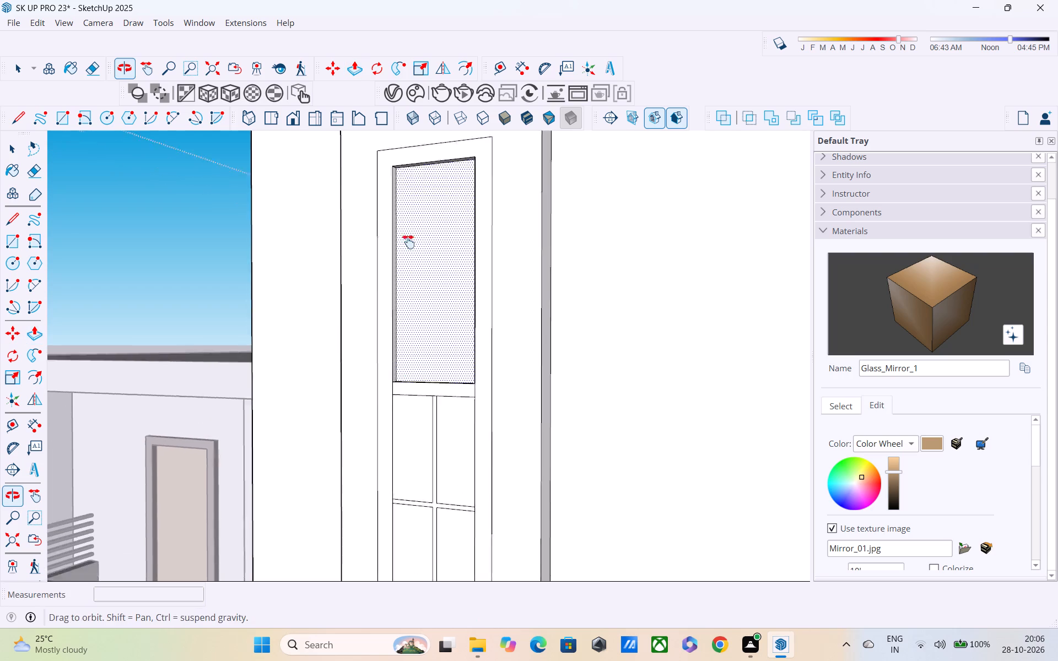
middle_click_drag(408, 242, 430, 157, "shift")
middle_click_drag(442, 368, 487, 95)
left_click(487, 383)
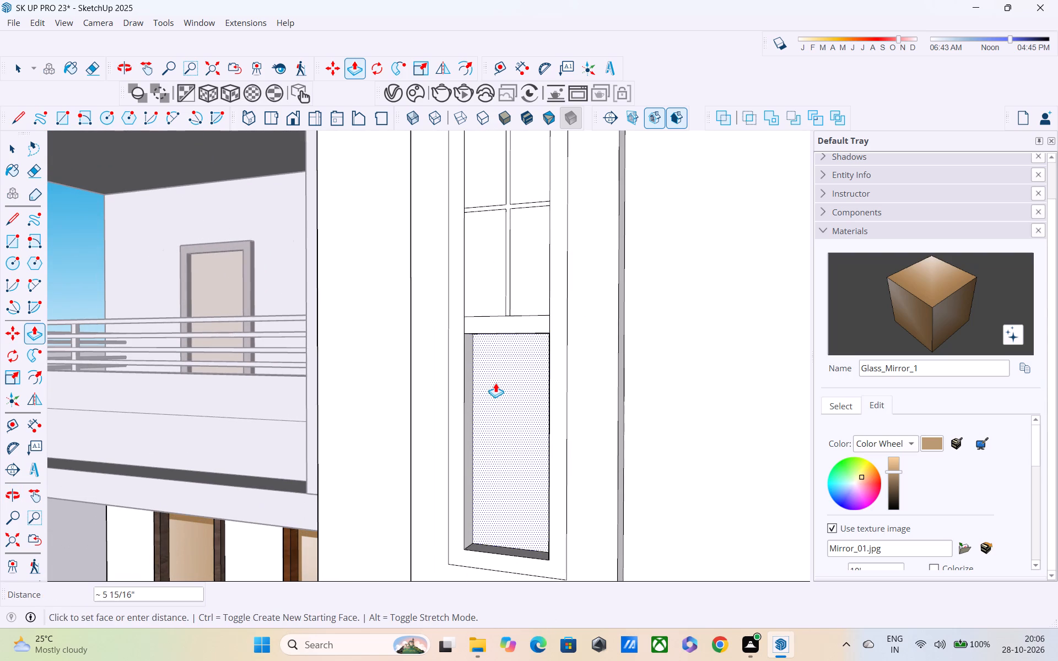
type("2\"")
key("Return")
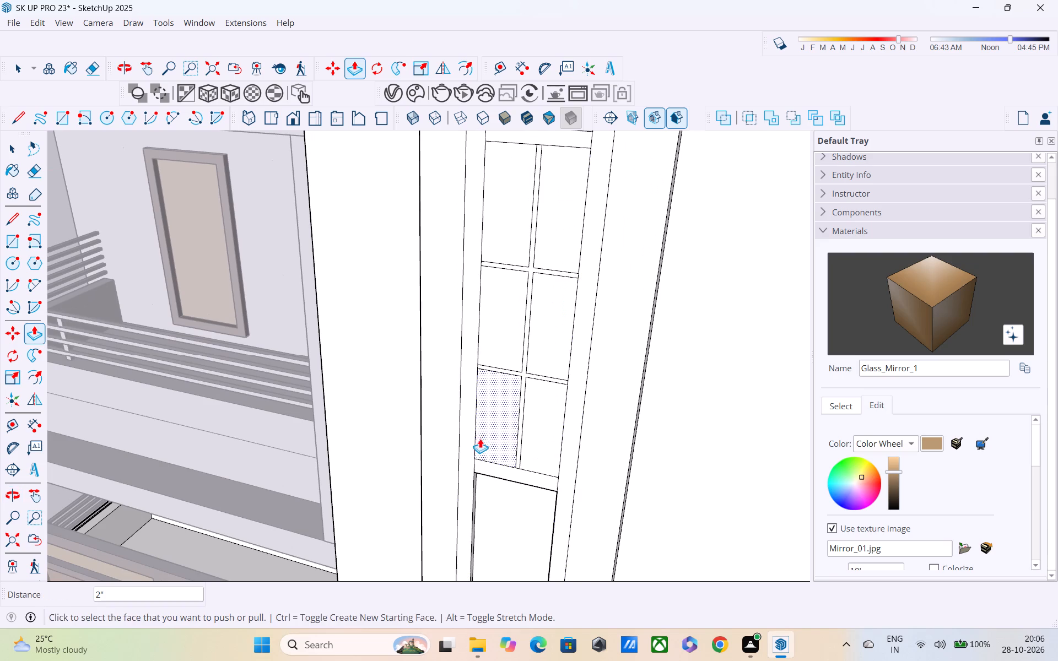
Recess the four panes in the lower two rows of the central grid 2" with Push/Pull.
double_click(488, 428)
double_click(529, 418)
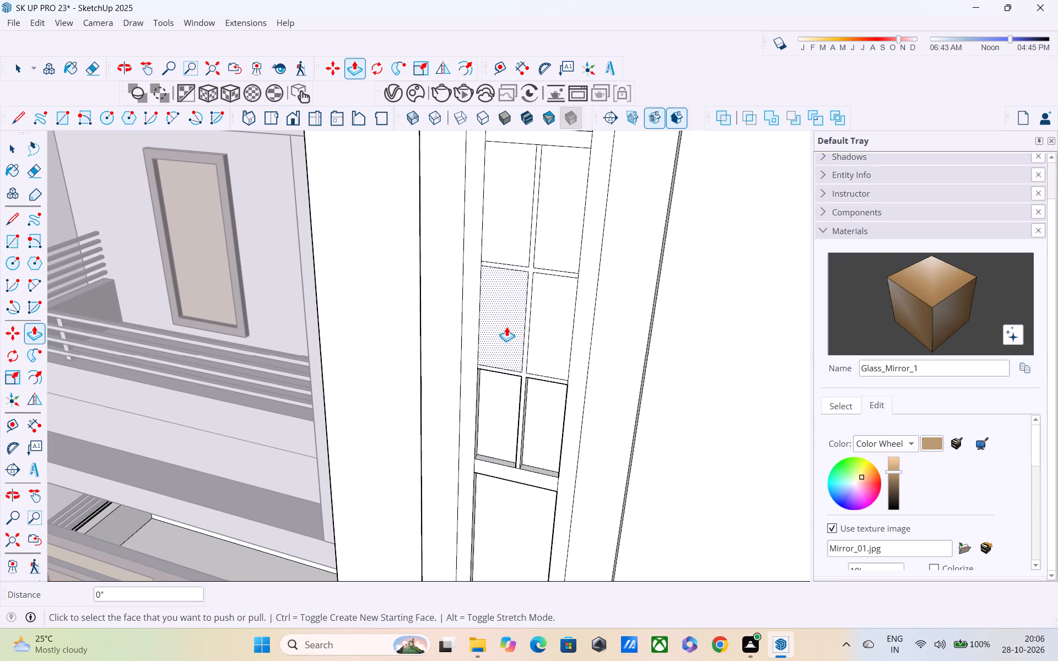
double_click(506, 326)
left_click(547, 319)
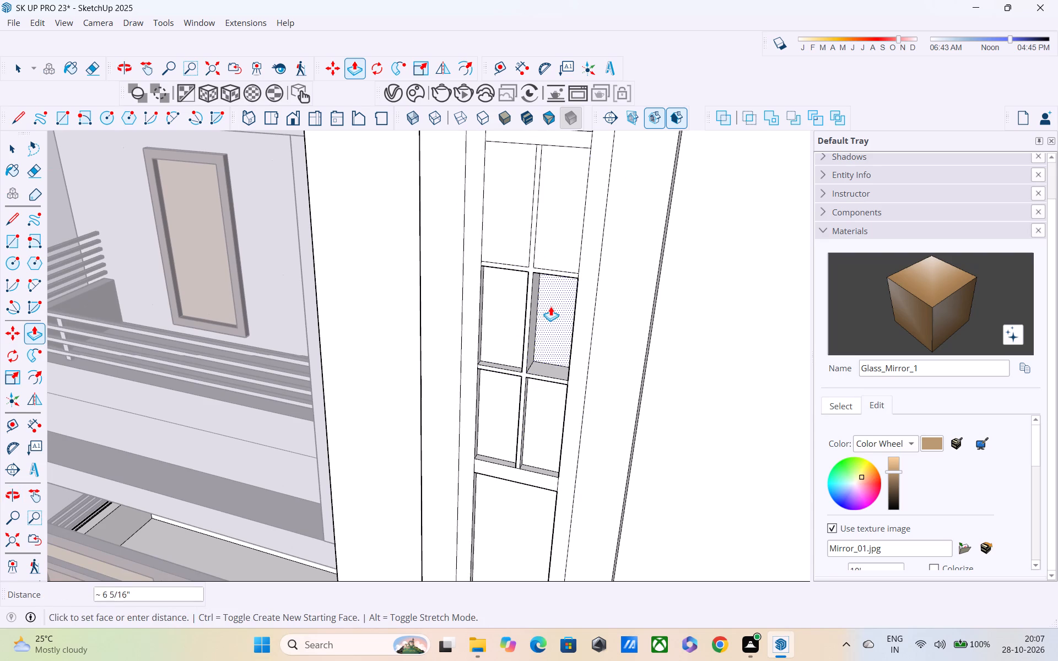
key("Escape")
double_click(546, 312)
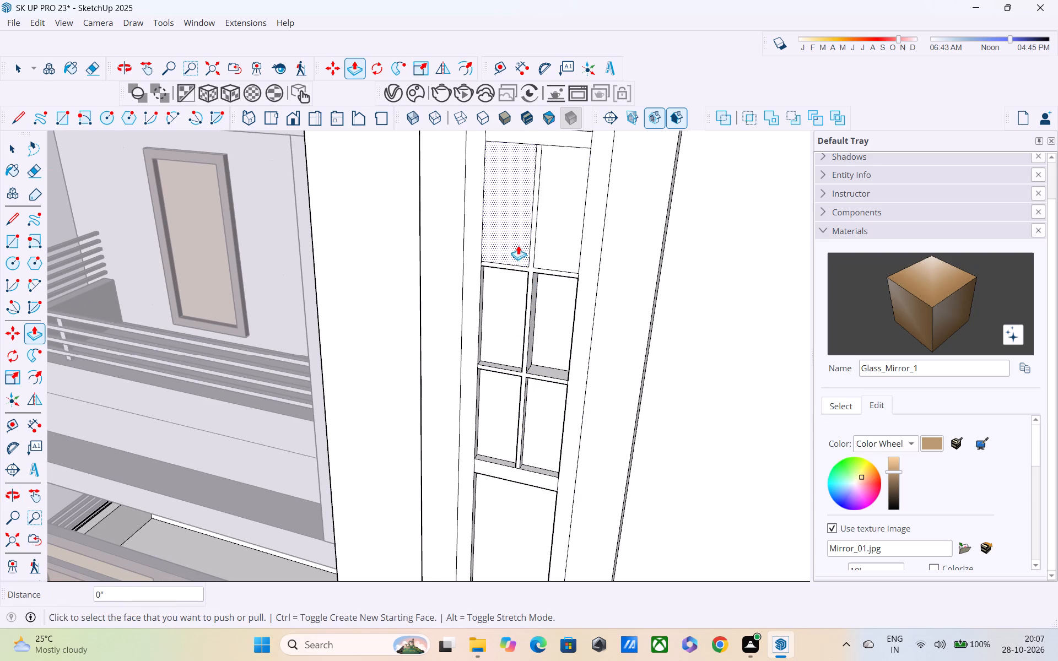
Adjust the middle-row right pane's recess with Push/Pull to match the depth of the pane beside it.
middle_click_drag(521, 336, 488, 290)
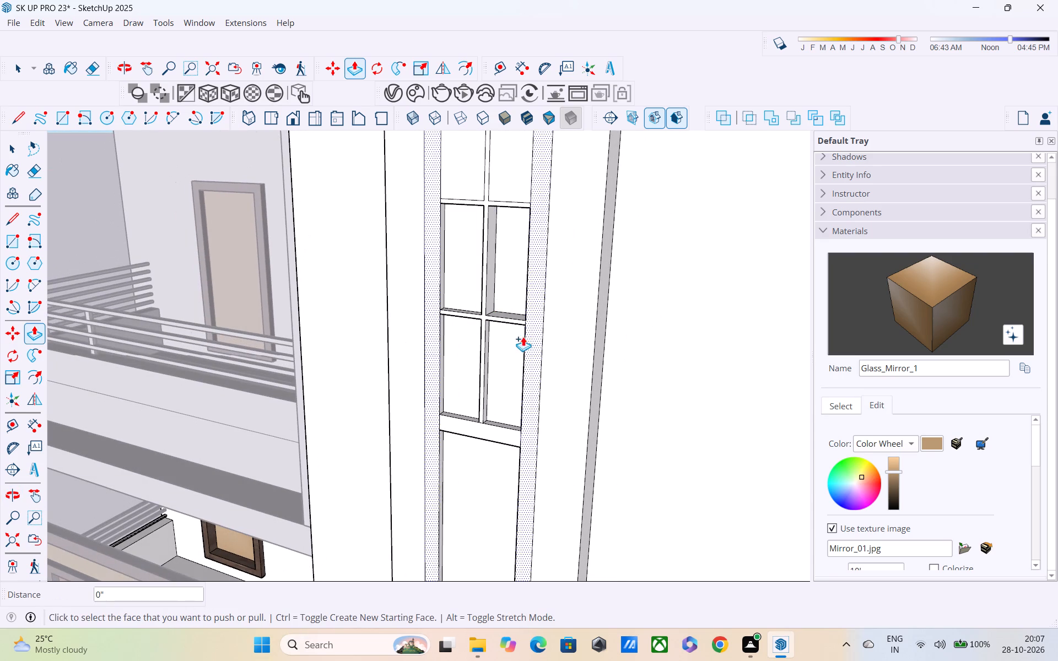
left_click(509, 291)
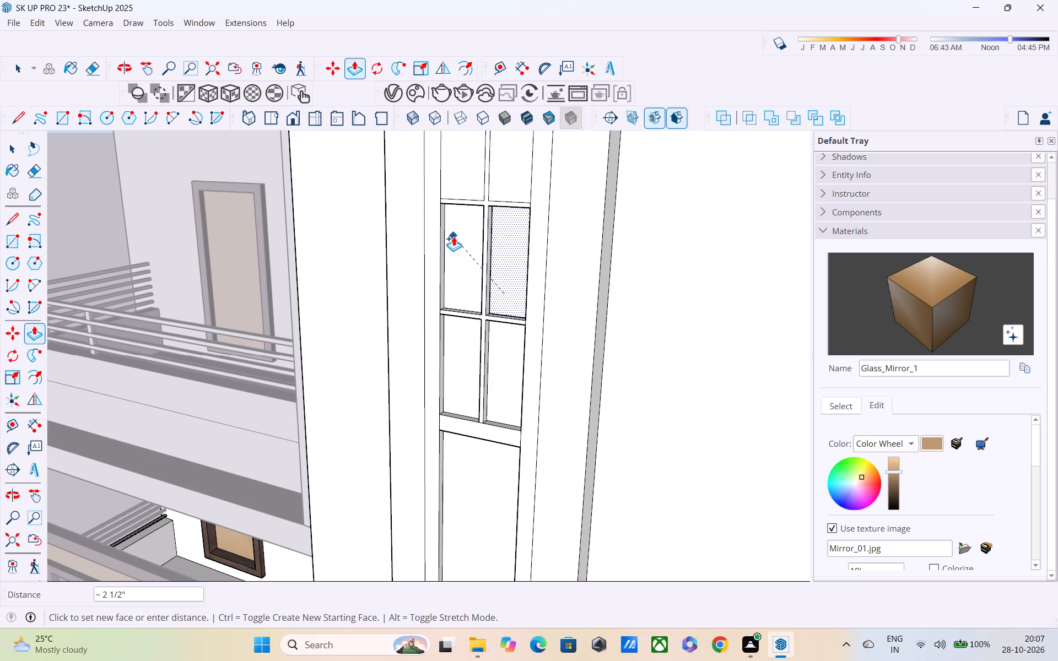
left_click(454, 236)
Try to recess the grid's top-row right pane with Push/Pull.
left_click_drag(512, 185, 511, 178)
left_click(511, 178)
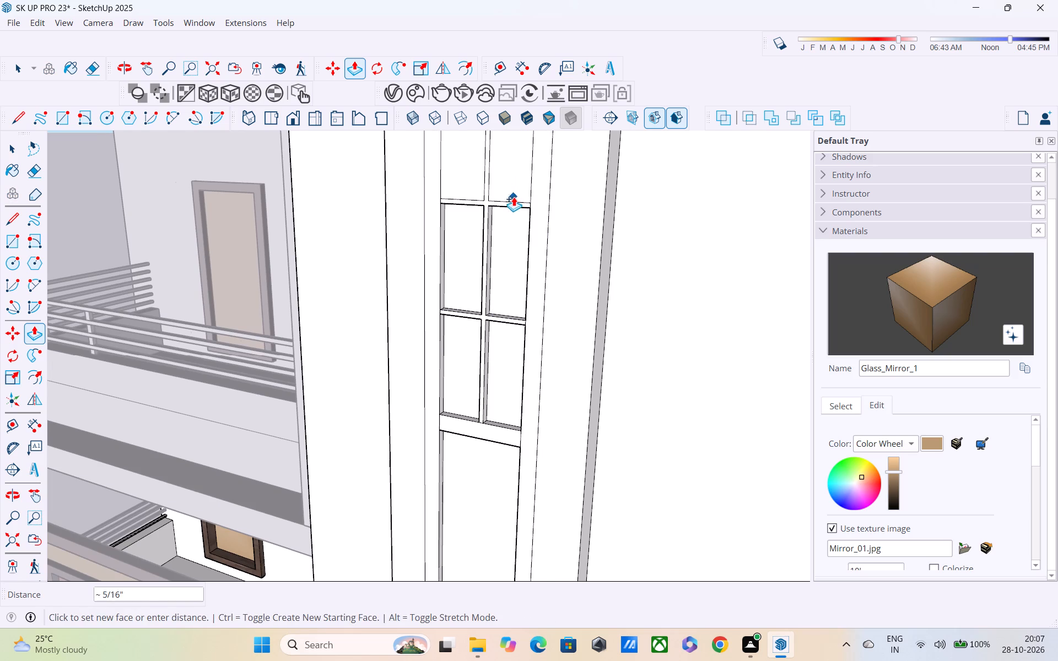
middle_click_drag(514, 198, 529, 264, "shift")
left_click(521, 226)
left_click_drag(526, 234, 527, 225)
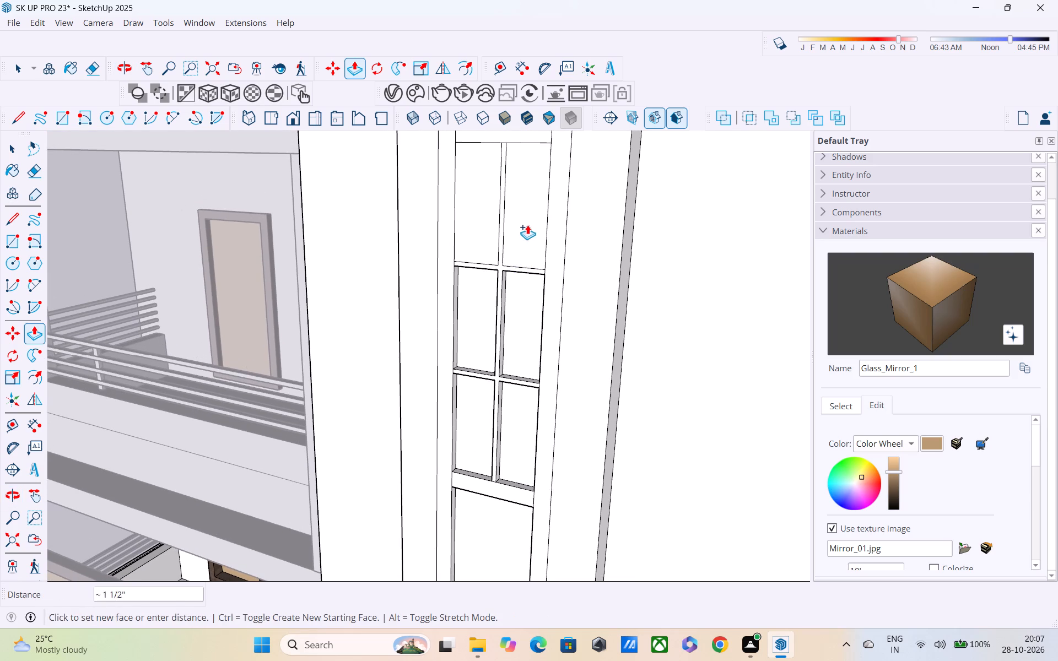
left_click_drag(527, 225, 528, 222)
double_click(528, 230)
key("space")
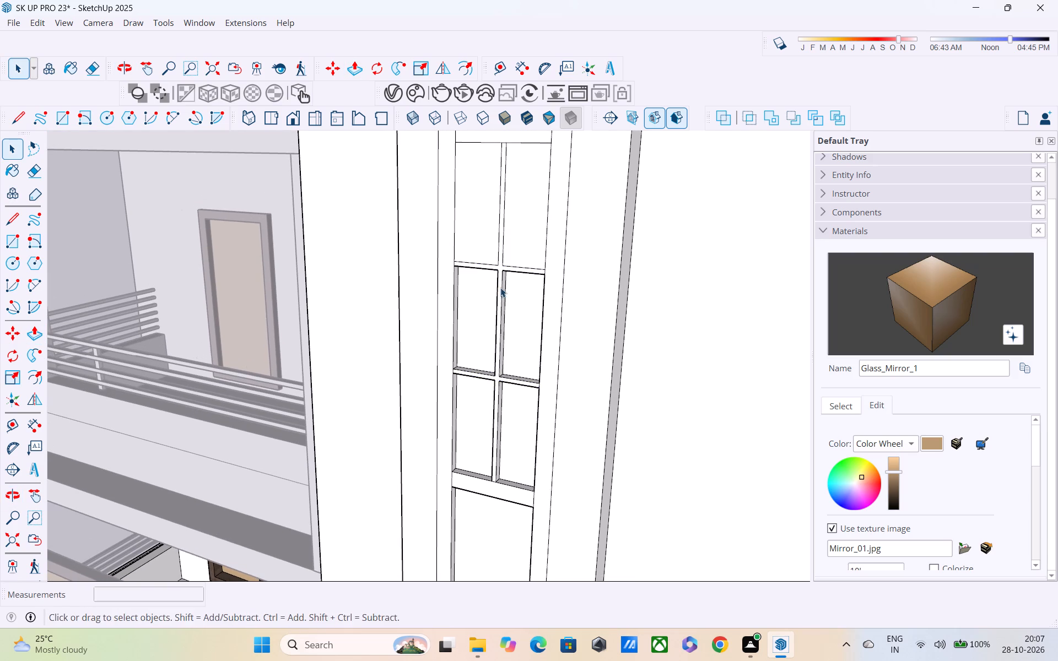
Recess both top-row panes of the central grid 2" with Push/Pull.
middle_click_drag(510, 268, 541, 383)
key("space")
key("p")
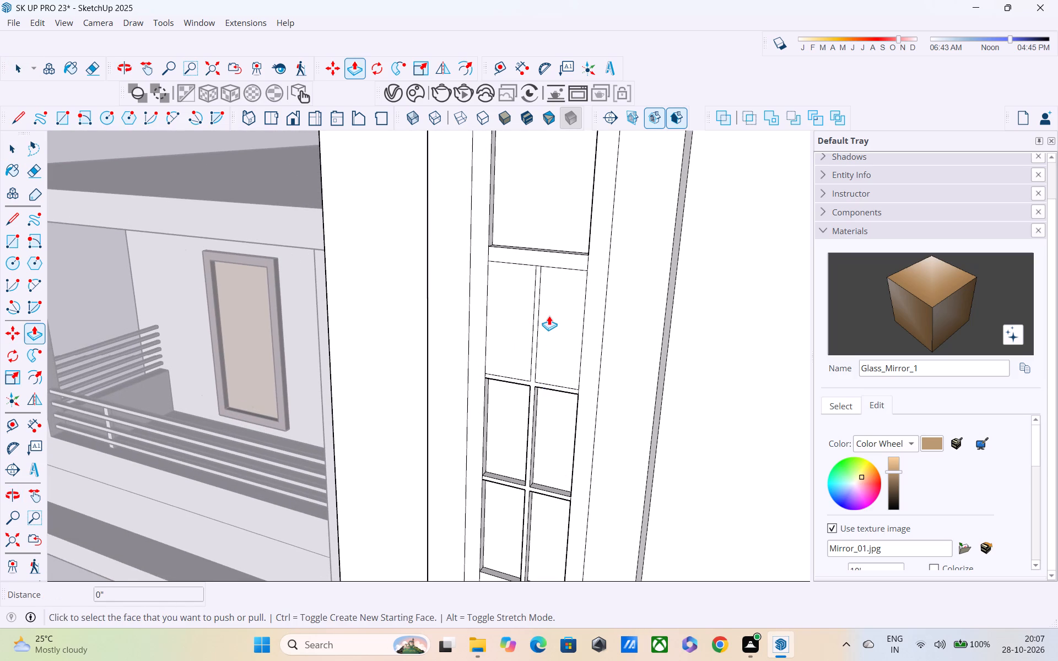
left_click(559, 335)
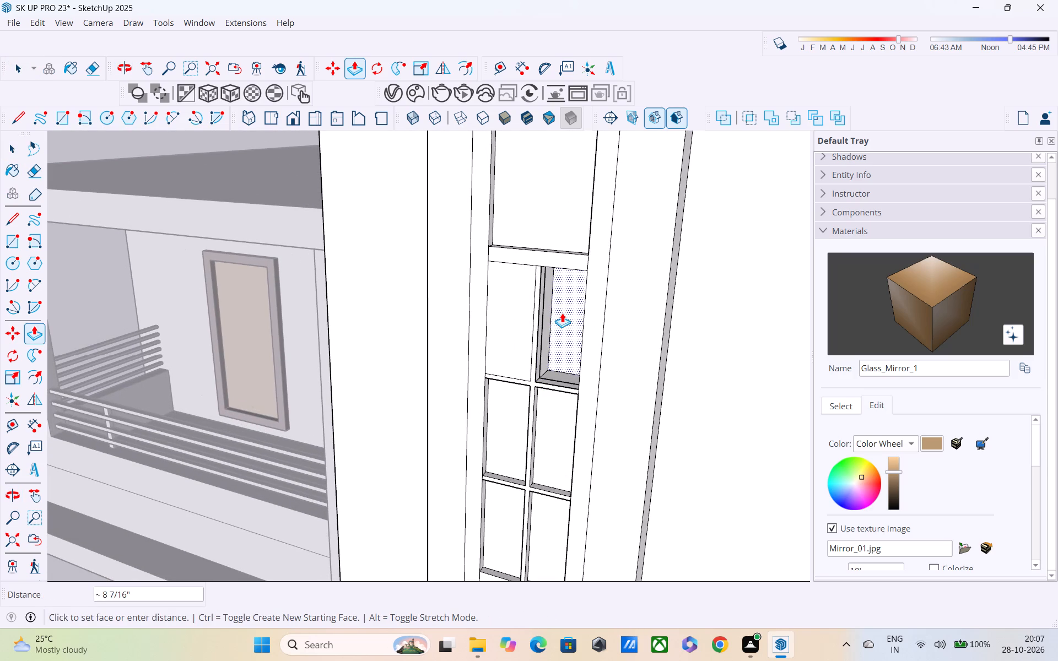
type("2\"")
key("Return")
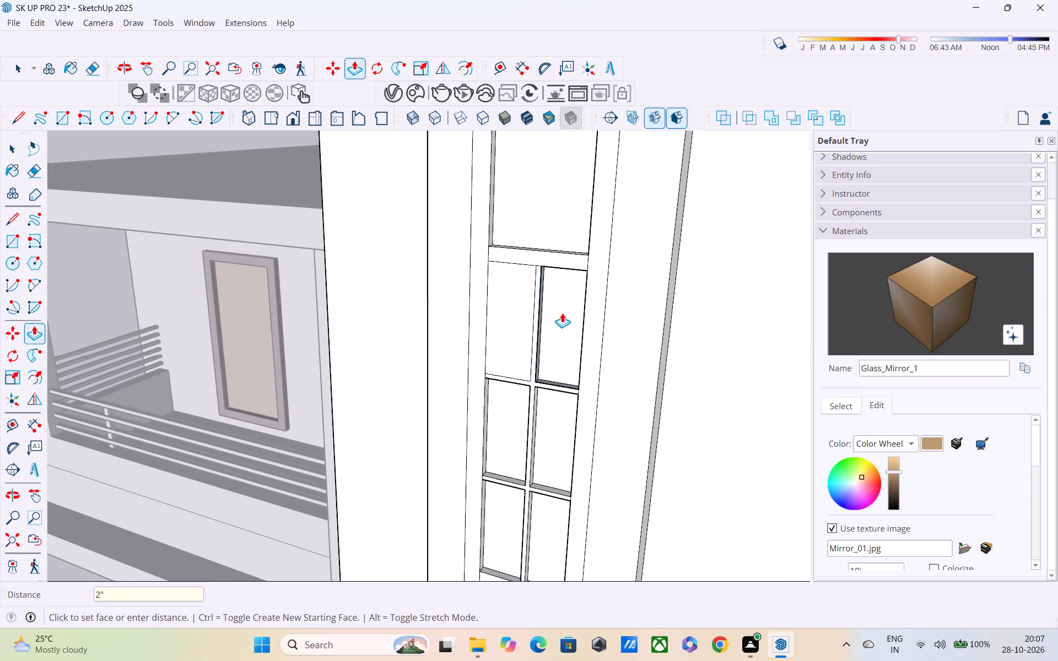
double_click(517, 286)
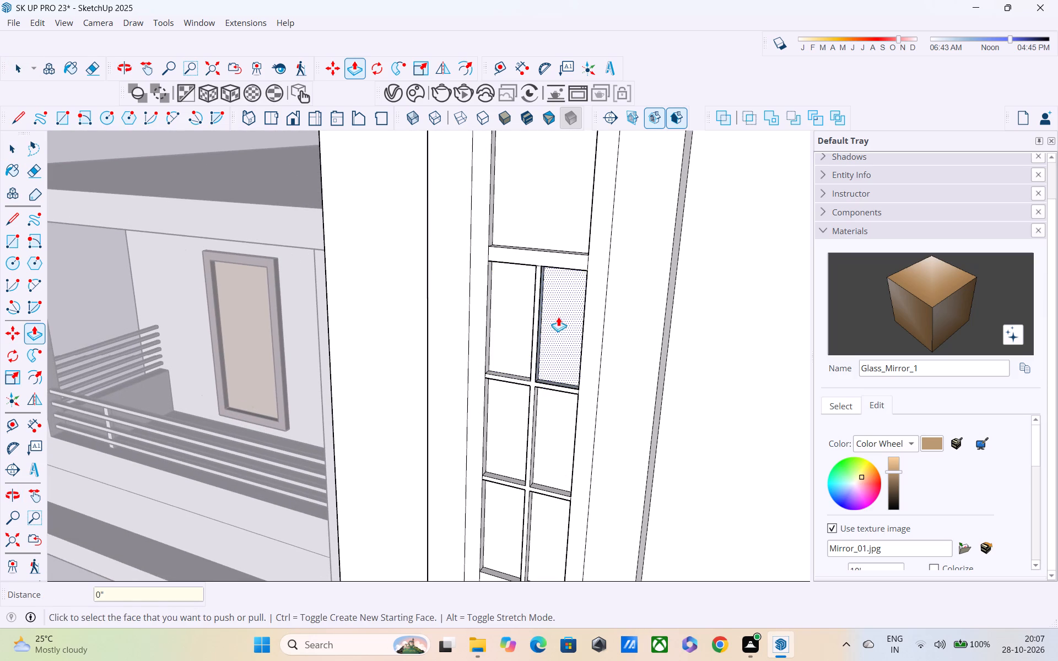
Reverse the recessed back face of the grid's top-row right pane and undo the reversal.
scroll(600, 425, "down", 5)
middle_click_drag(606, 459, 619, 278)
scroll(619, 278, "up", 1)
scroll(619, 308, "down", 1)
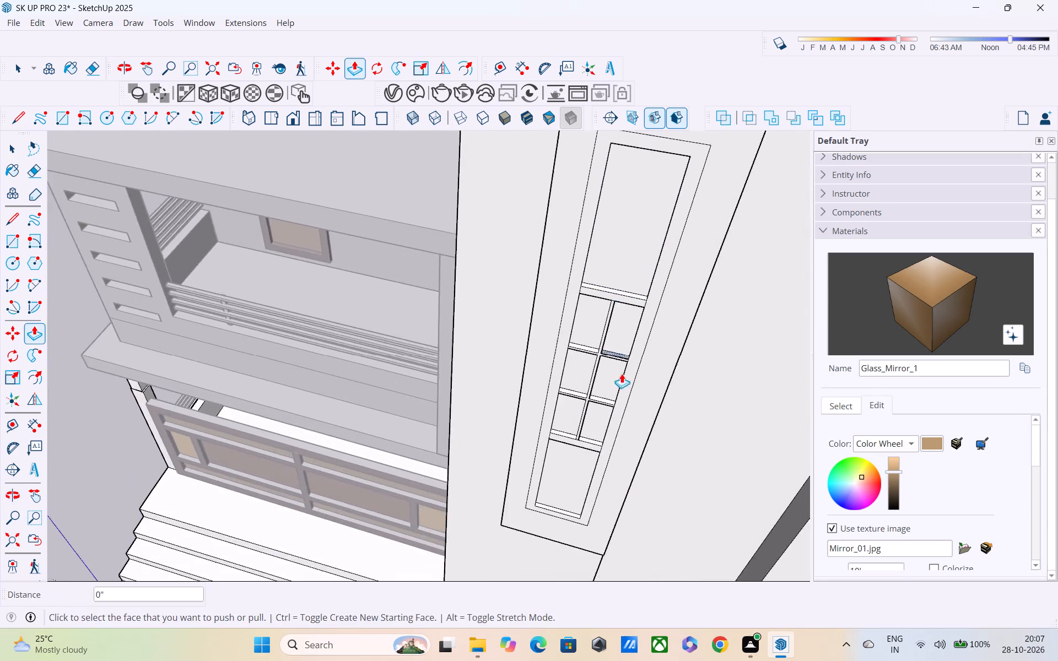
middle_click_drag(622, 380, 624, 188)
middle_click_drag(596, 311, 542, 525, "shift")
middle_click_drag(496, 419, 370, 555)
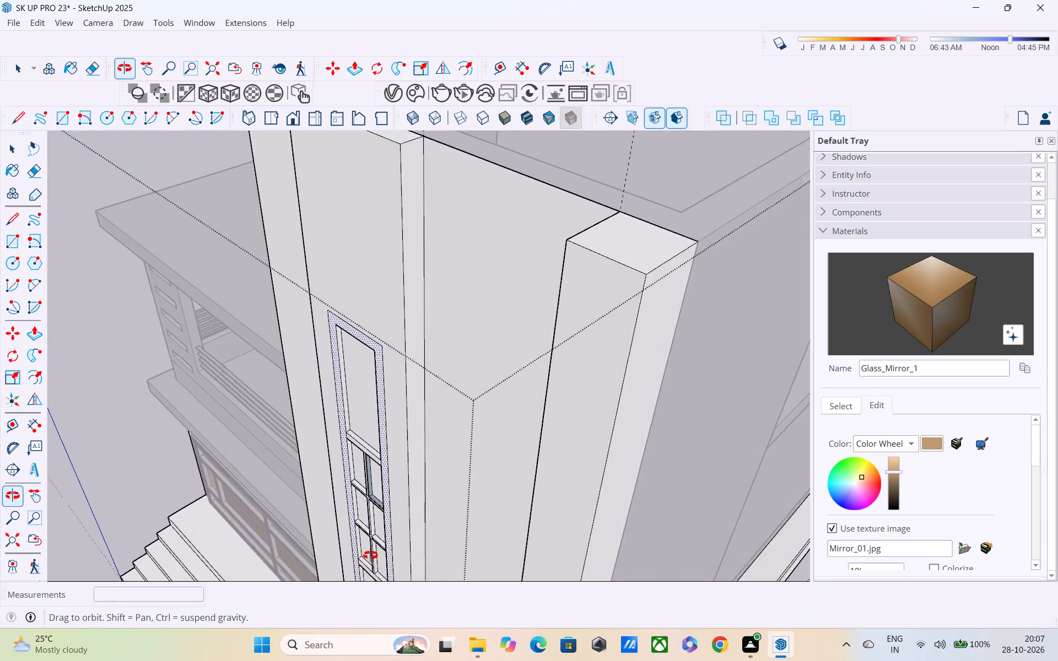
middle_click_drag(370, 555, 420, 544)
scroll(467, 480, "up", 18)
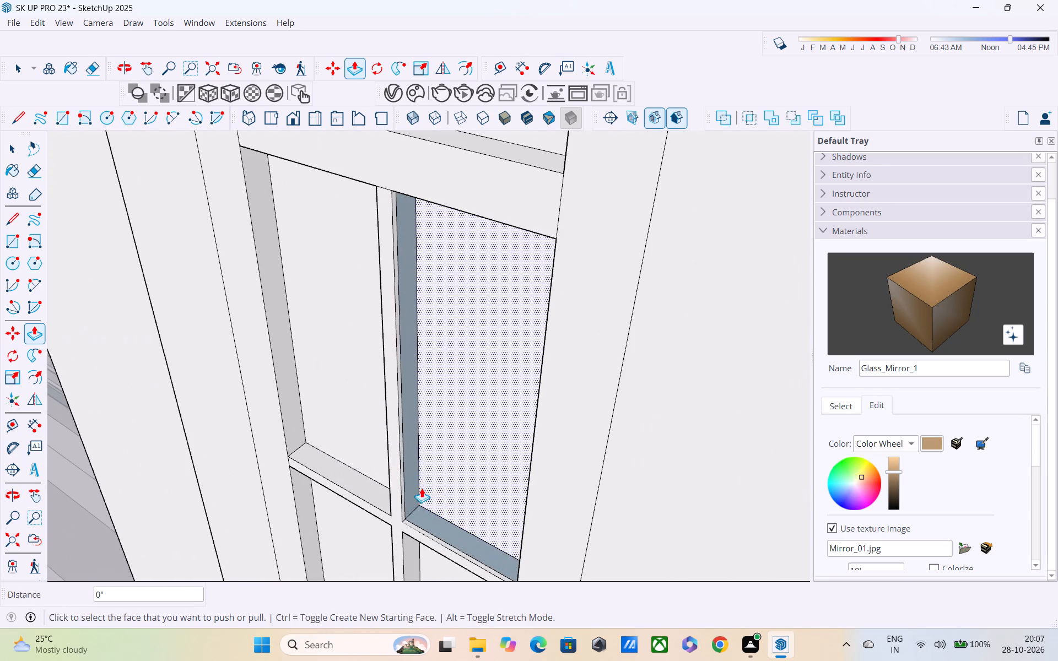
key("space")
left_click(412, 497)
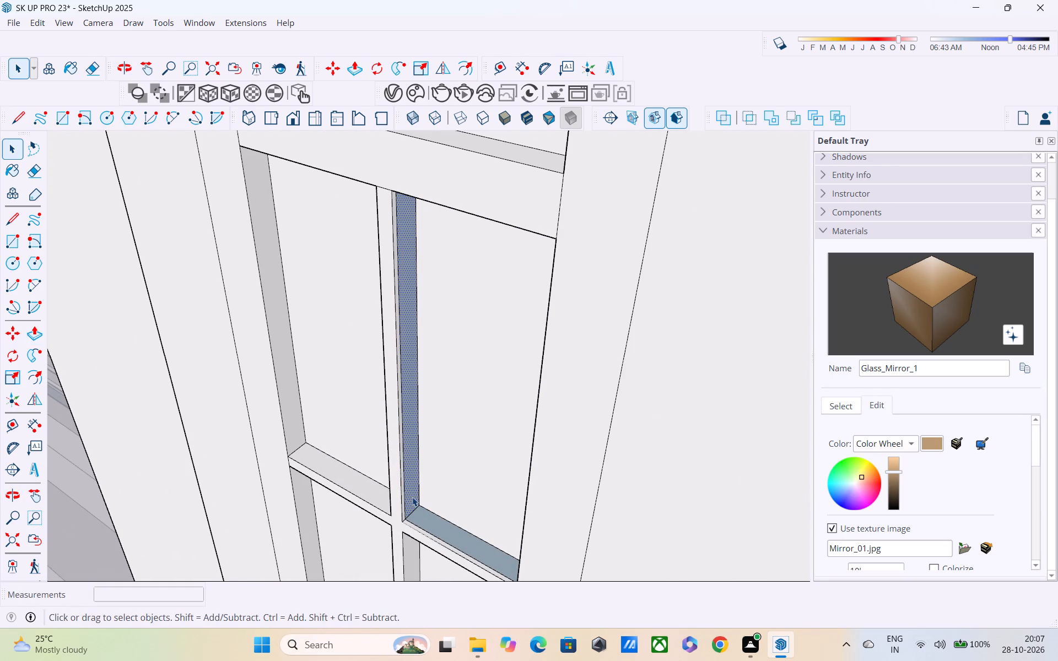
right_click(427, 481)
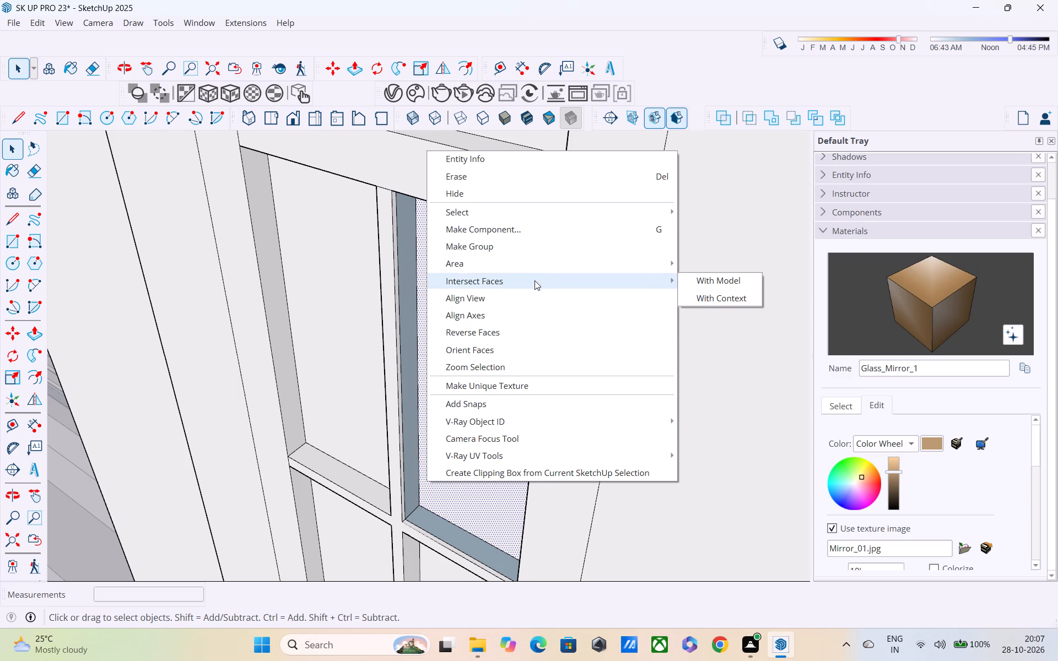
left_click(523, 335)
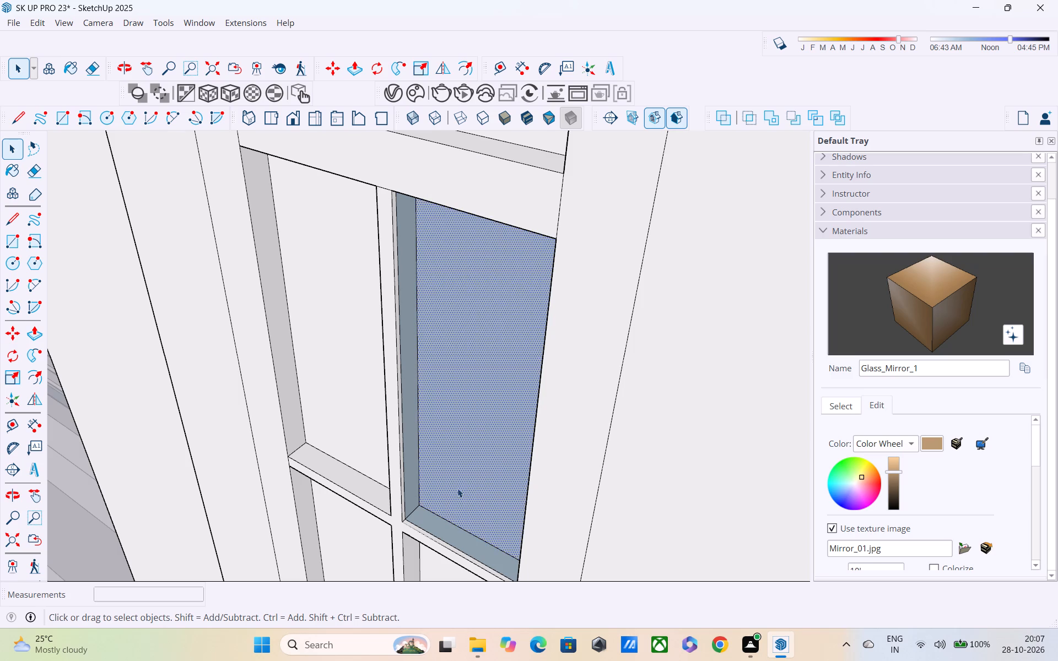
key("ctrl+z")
Reverse the blue mullion-side and bottom reveal faces of the grid's top-row right pane.
left_click(412, 451)
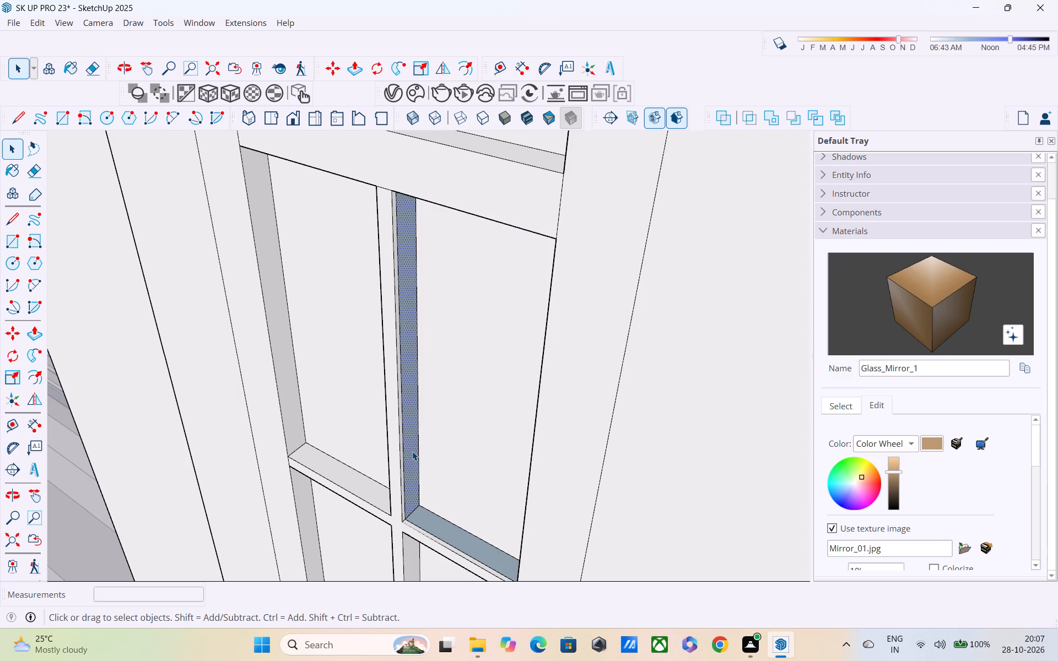
right_click(412, 451)
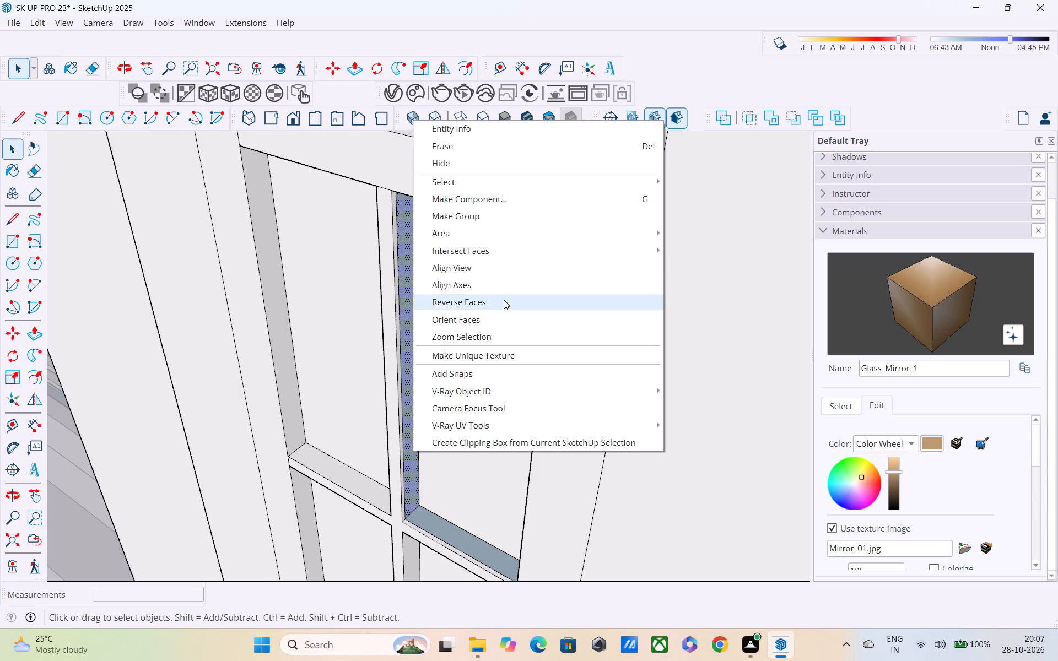
left_click(504, 300)
left_click(461, 539)
right_click(461, 539)
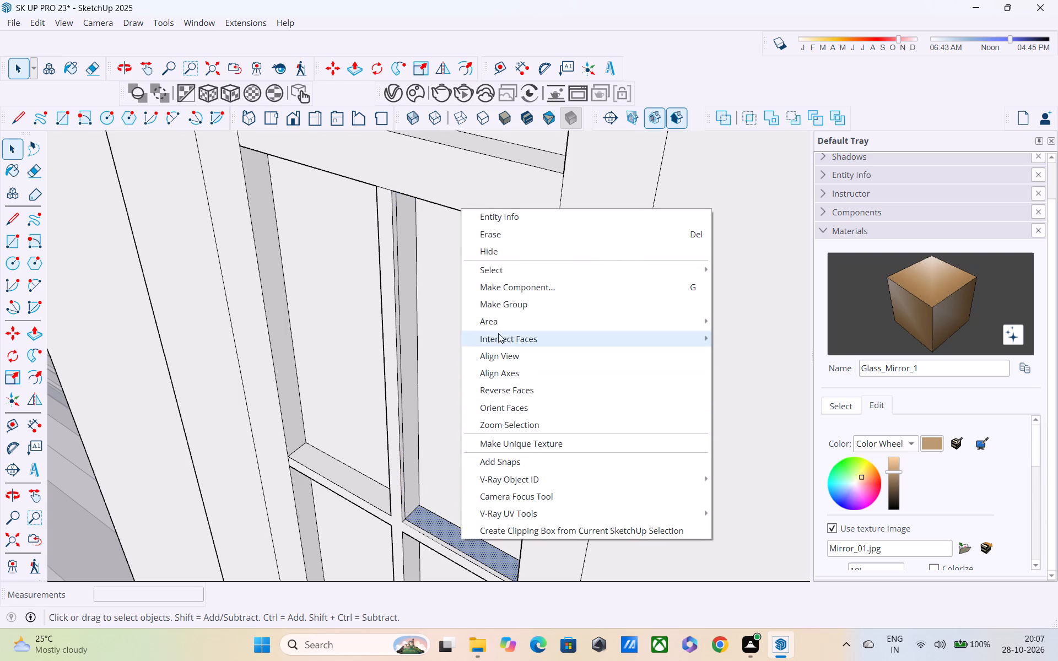
left_click(499, 389)
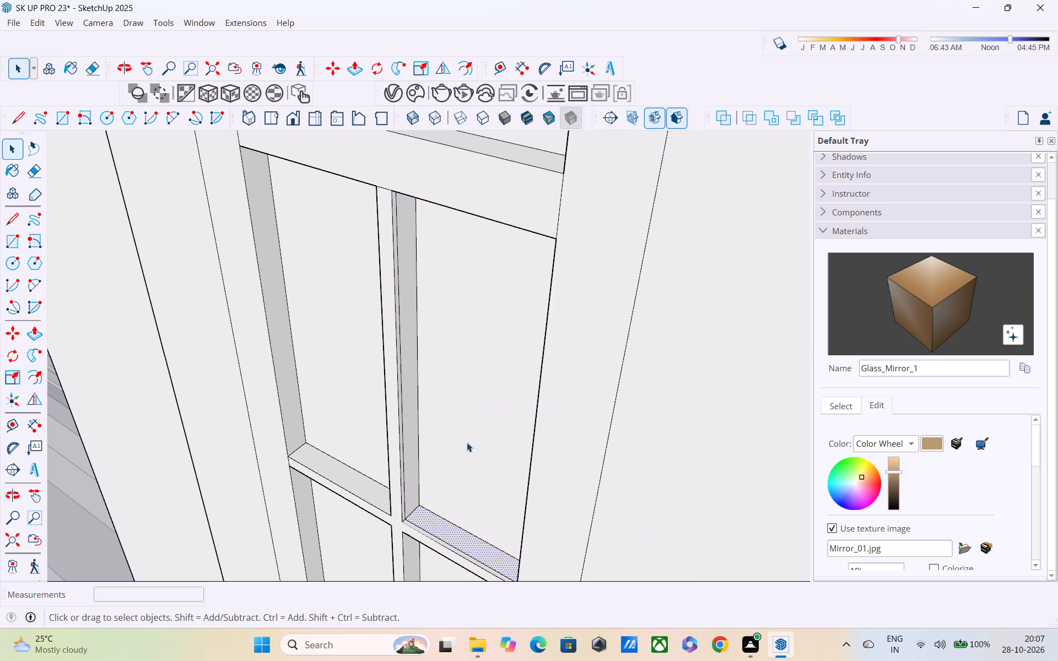
Erase the extra vertical edge on the mullion-side reveal of the top-row right pane.
middle_click_drag(467, 442, 534, 342)
scroll(532, 342, "down", 5)
middle_click(446, 414)
scroll(446, 414, "up", 3)
middle_click_drag(446, 404, 314, 356)
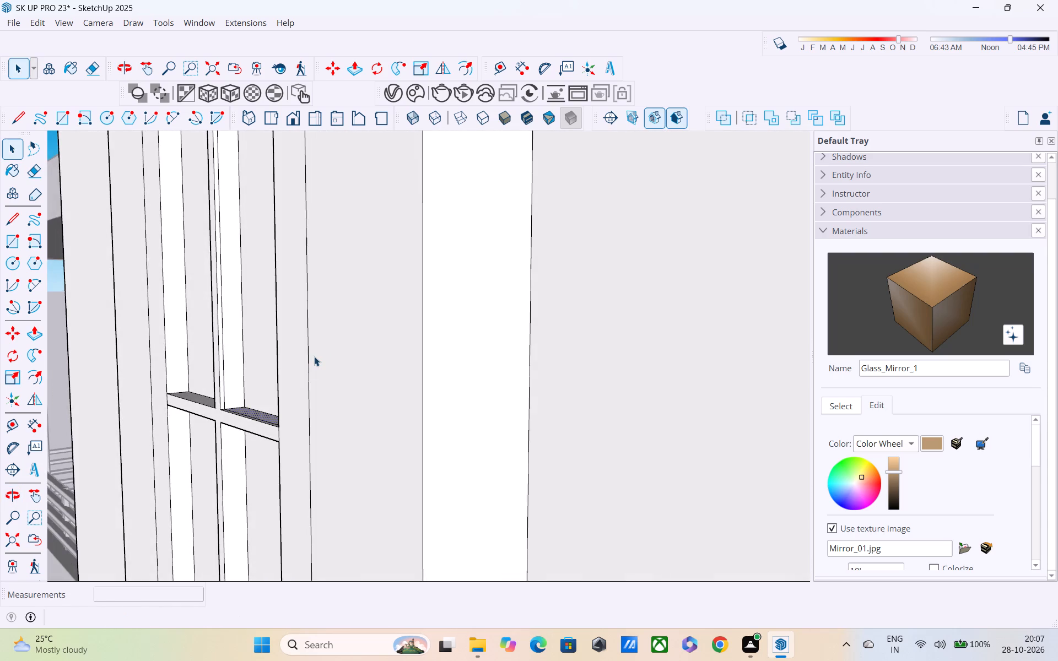
scroll(298, 418, "up", 1)
middle_click_drag(298, 418, 612, 394, "shift")
middle_click_drag(526, 392, 442, 392)
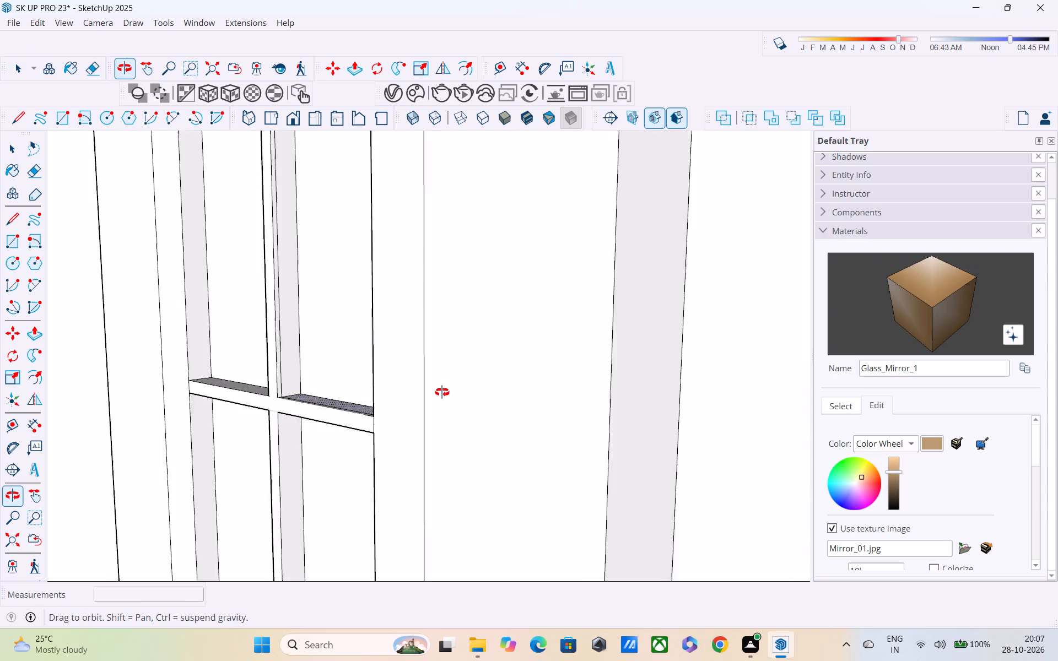
middle_click_drag(442, 392, 749, 332)
scroll(325, 407, "up", 1)
middle_click_drag(325, 407, 424, 505)
scroll(420, 503, "down", 1, "shift")
scroll(584, 386, "up", 2)
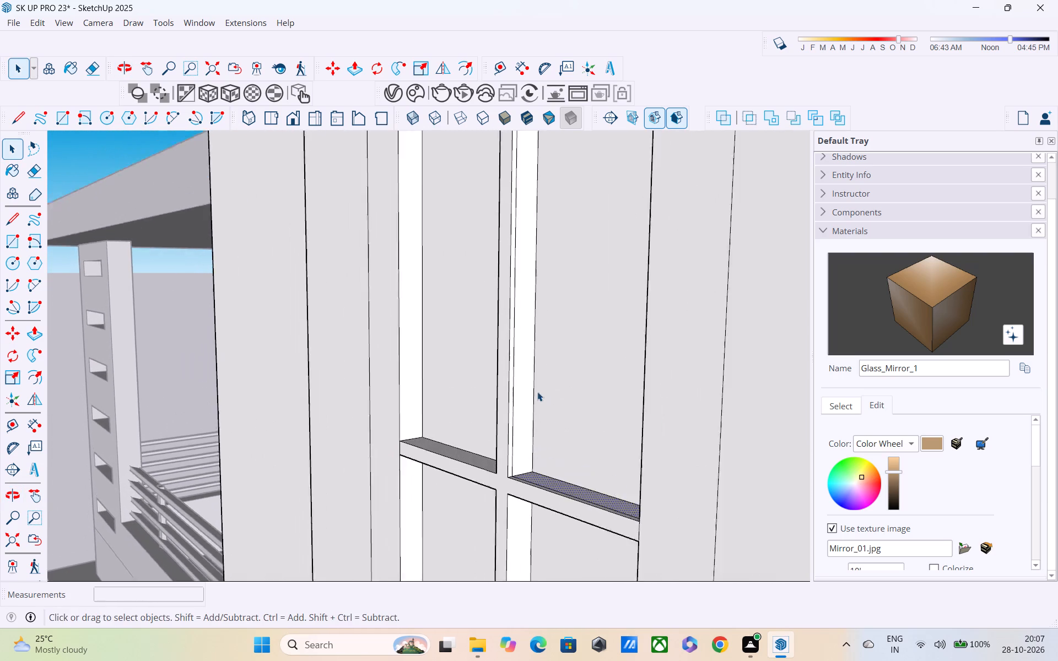
scroll(537, 392, "up", 2)
middle_click_drag(518, 394, 451, 364)
key("e")
scroll(489, 359, "up", 4)
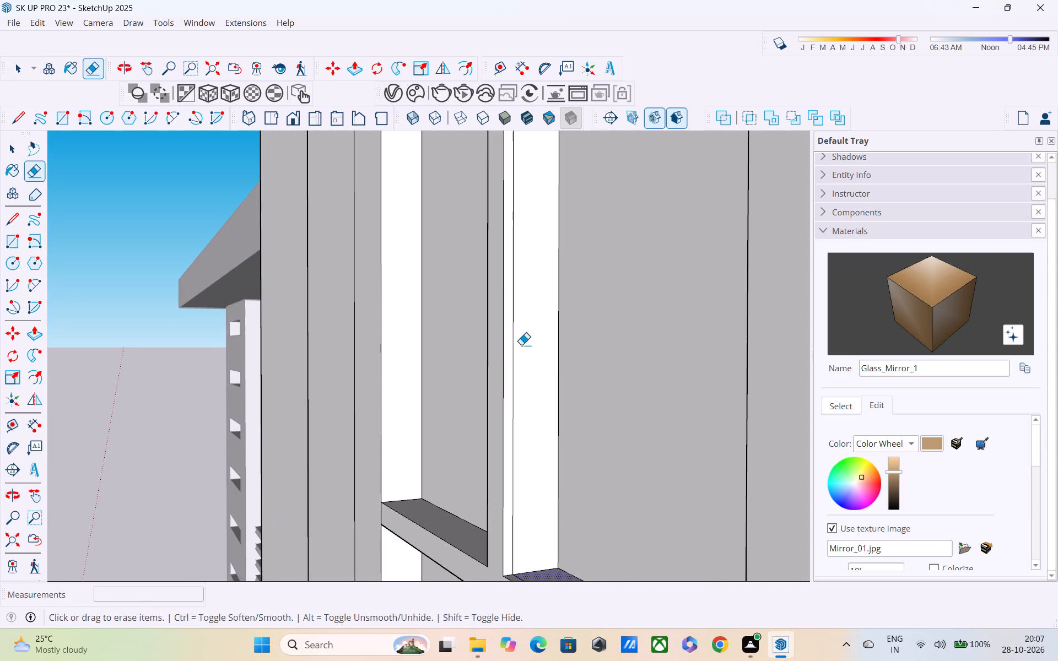
left_click(514, 337)
Reverse the blue reveal face on the outer frame side of the top-row right pane.
scroll(514, 337, "down", 9)
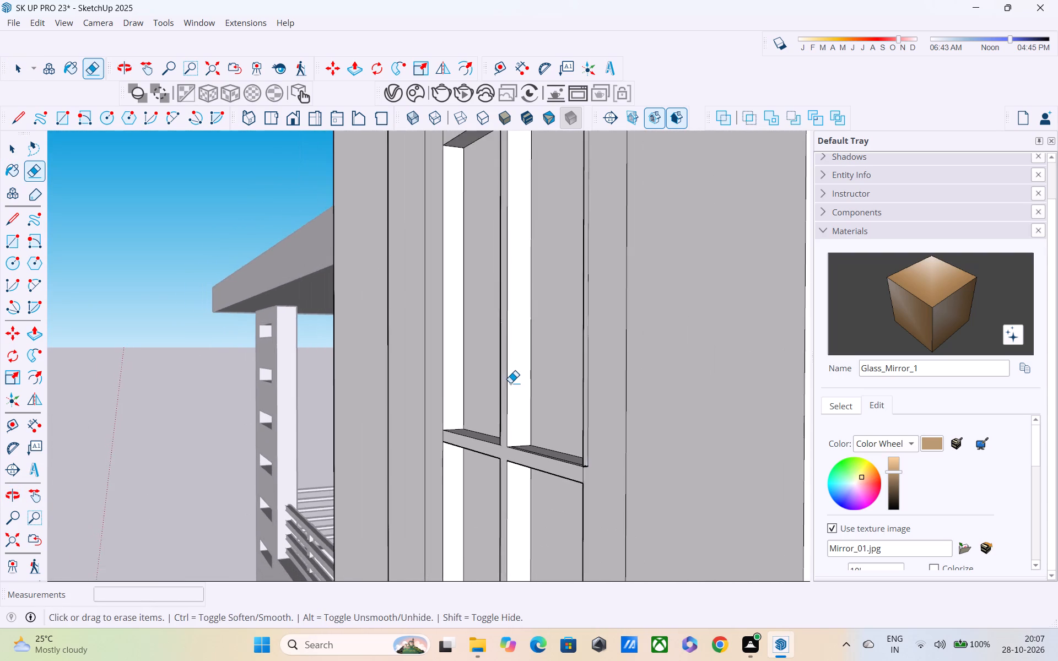
scroll(510, 383, "down", 3)
scroll(563, 401, "up", 1)
middle_click_drag(568, 405, 881, 382)
scroll(509, 413, "up", 4)
middle_click_drag(585, 428, 656, 464)
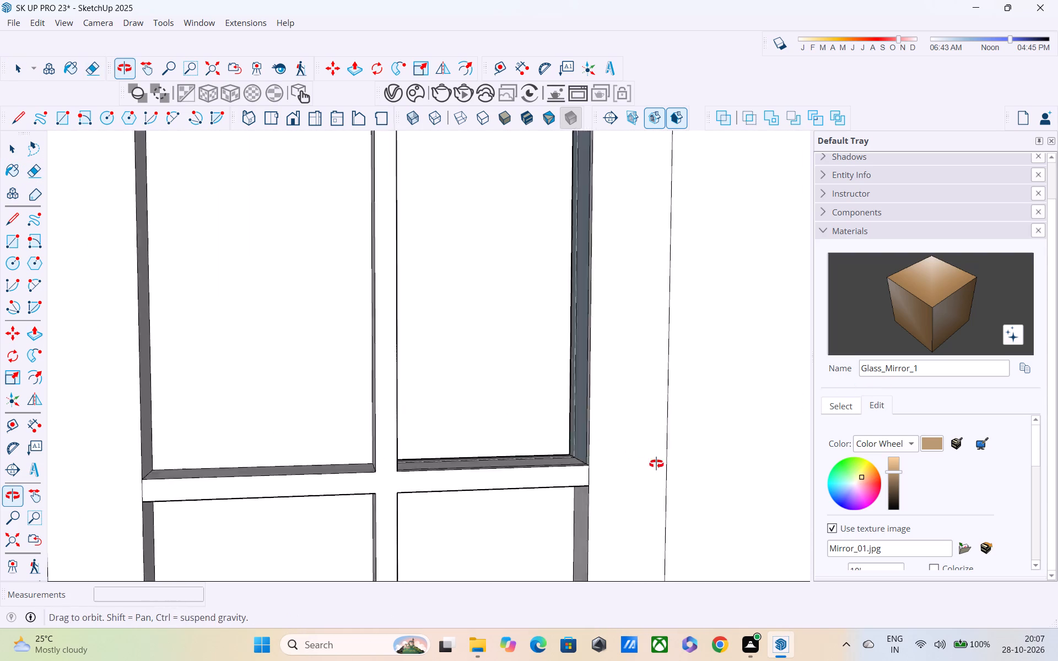
middle_click_drag(656, 464, 821, 447)
key("space")
left_click(576, 408)
right_click(576, 408)
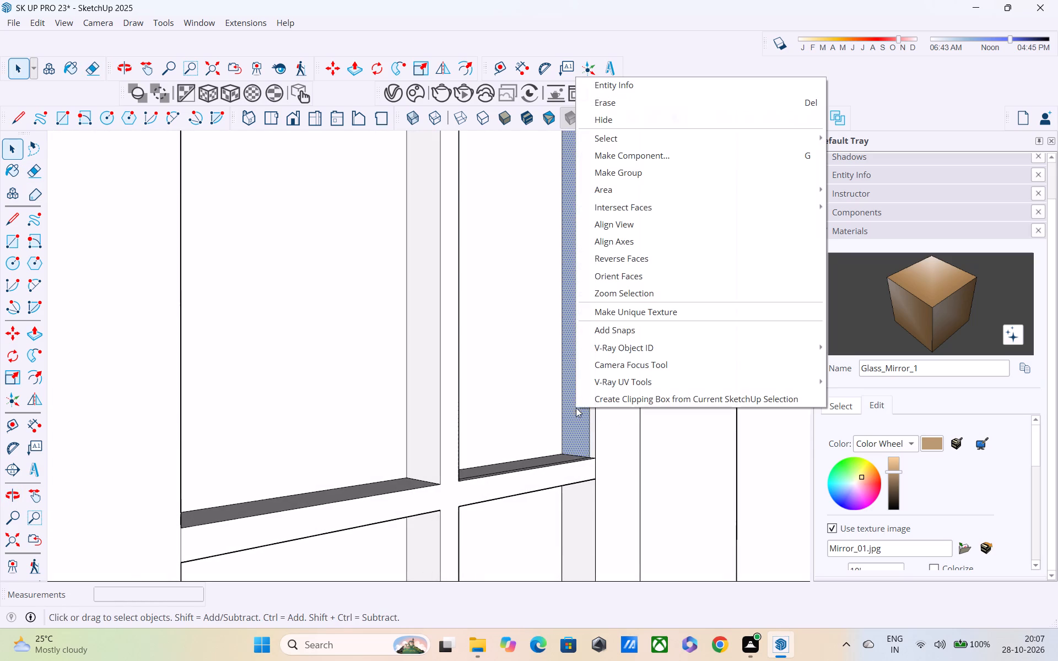
left_click(668, 257)
Delete the extra vertical edge on the outer reveal of the top-row right pane.
scroll(605, 369, "up", 4)
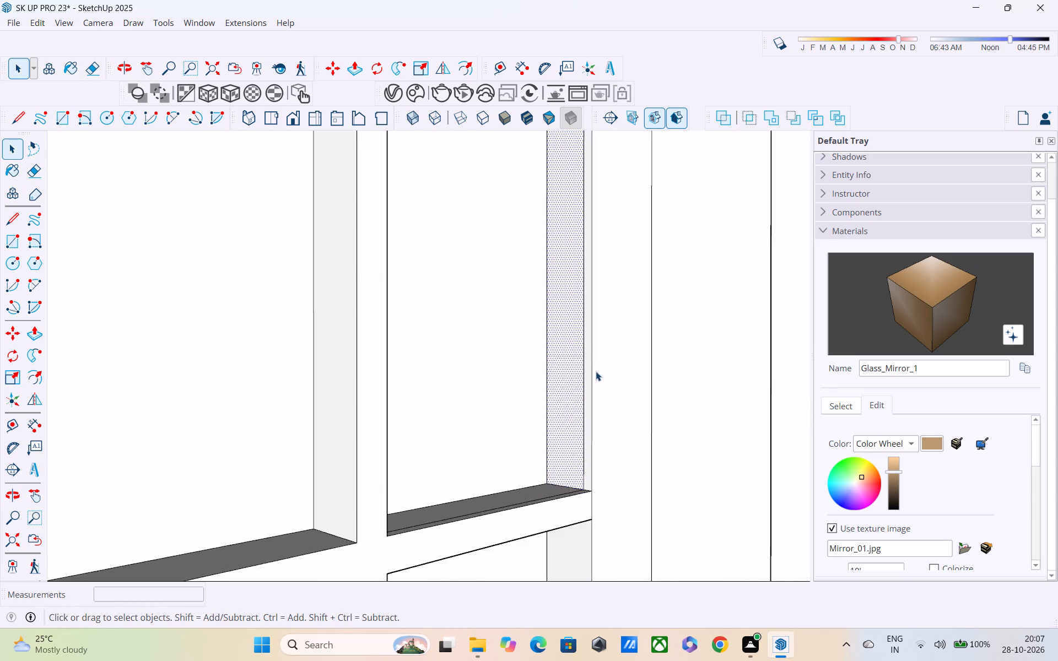
scroll(596, 371, "up", 3)
left_click(578, 366)
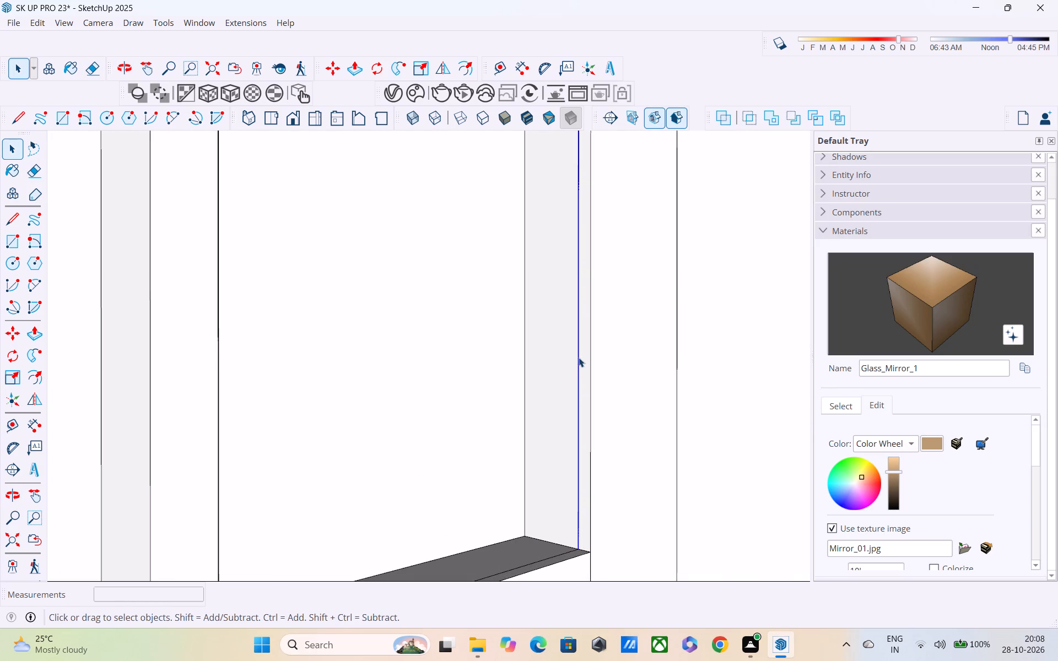
key("Delete")
Inspect the recessed panes up close and the tall window on the tower front from several angles.
scroll(590, 342, "down", 19)
middle_click_drag(589, 413, 575, 347)
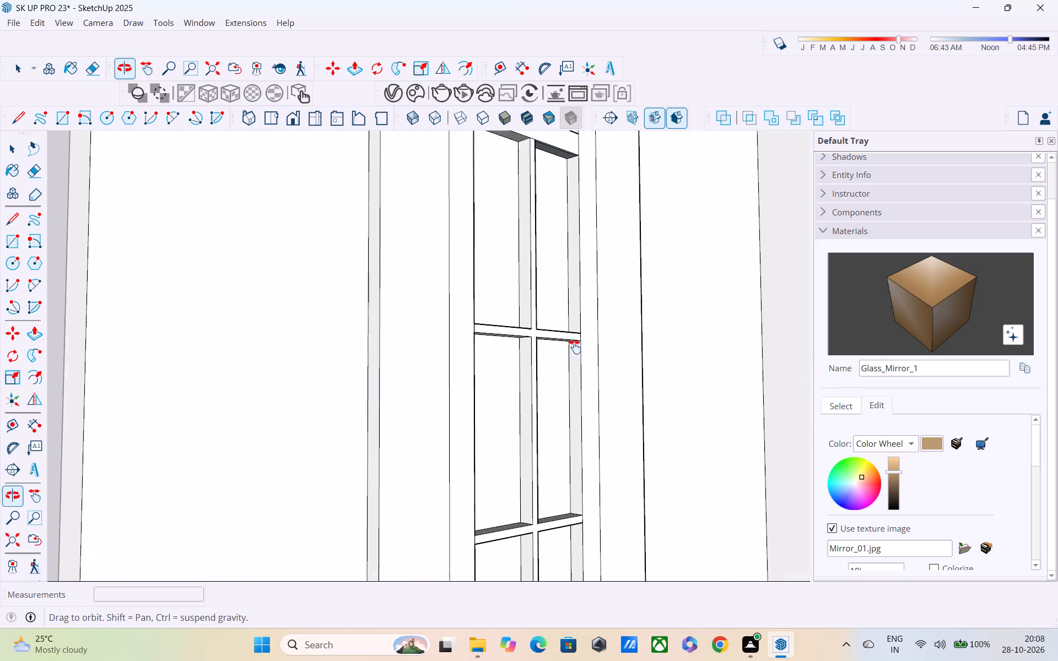
middle_click_drag(575, 347, 571, 337)
scroll(569, 331, "down", 6)
middle_click_drag(573, 427, 500, 528)
scroll(532, 437, "up", 5)
scroll(550, 425, "down", 2)
middle_click_drag(540, 447, 415, 431)
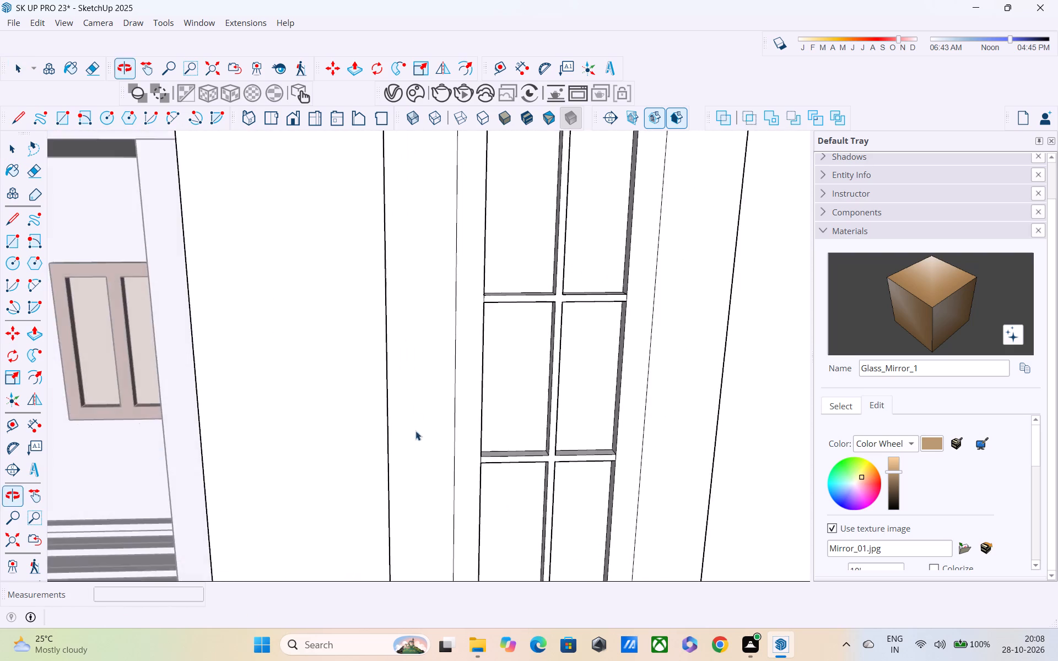
middle_click_drag(415, 431, 415, 432)
scroll(419, 400, "down", 11)
scroll(452, 417, "up", 1)
middle_click_drag(452, 417, 296, 339)
scroll(452, 417, "down", 1)
scroll(326, 317, "up", 1)
scroll(342, 316, "down", 3)
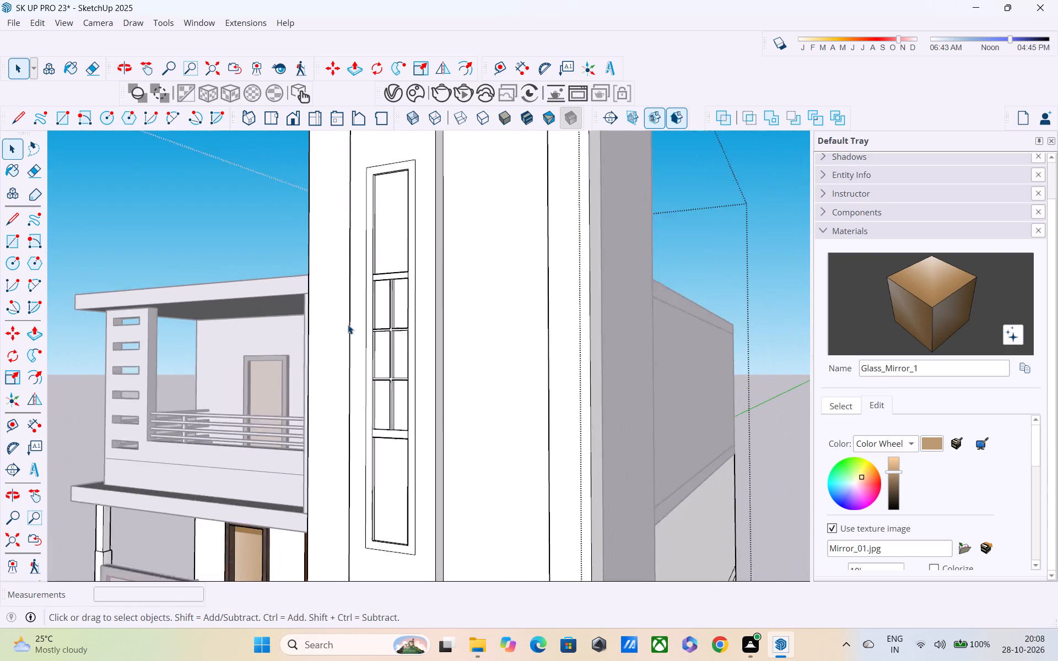
scroll(348, 324, "down", 5)
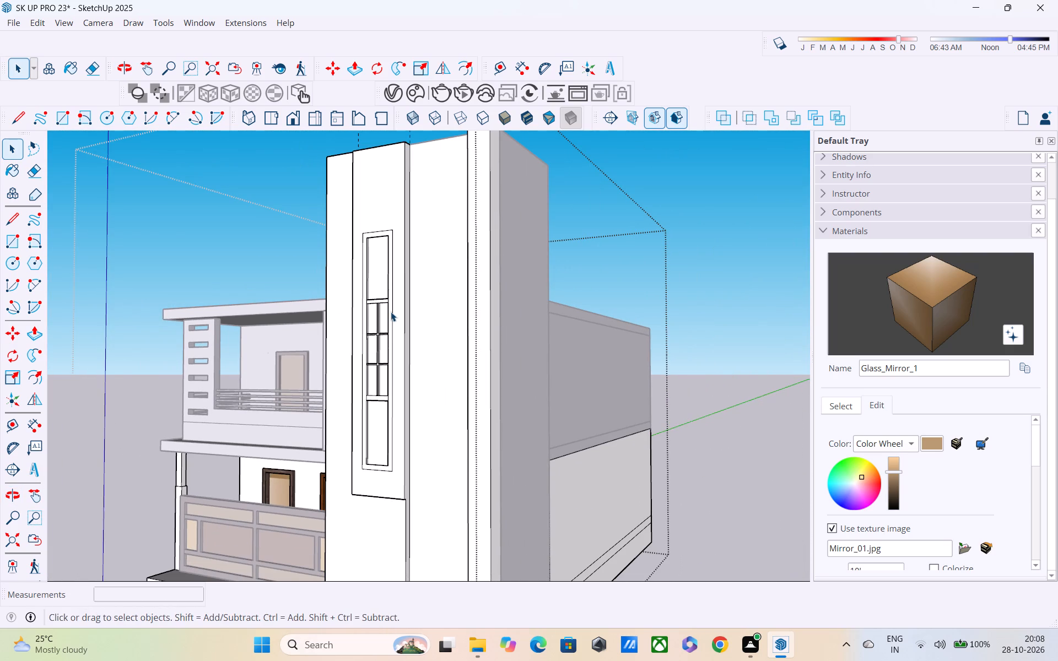
Paint the six small divided panes of the tall tower window with the Glass_Mirror_1 material.
middle_click_drag(389, 315, 424, 384, "shift")
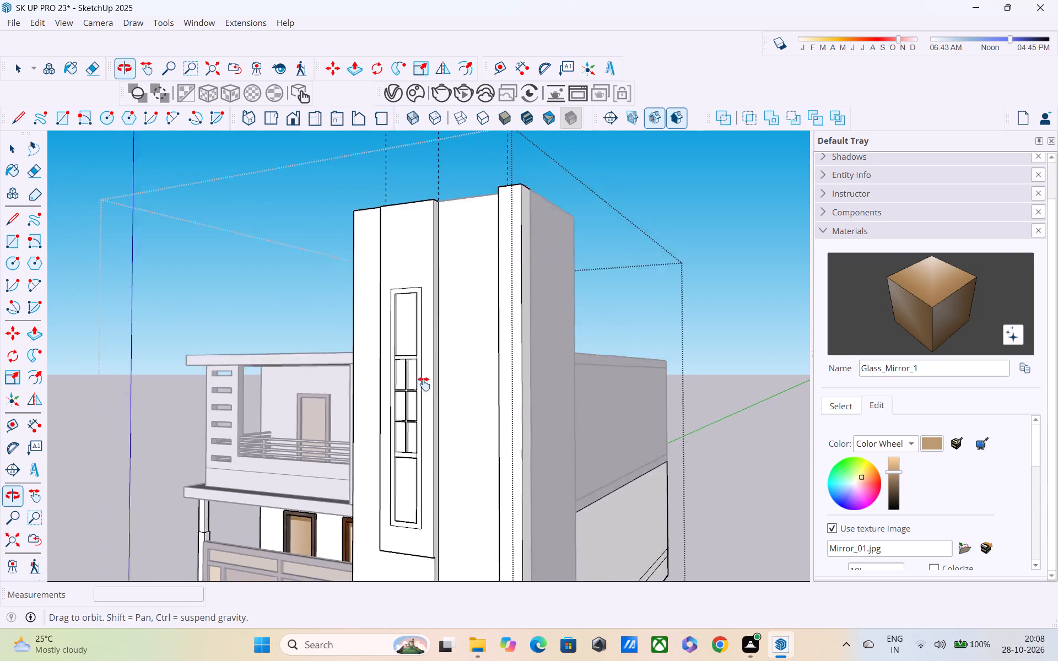
middle_click_drag(424, 384, 435, 409, "shift")
scroll(427, 403, "up", 7)
middle_click_drag(425, 399, 485, 300, "shift")
scroll(485, 339, "up", 7)
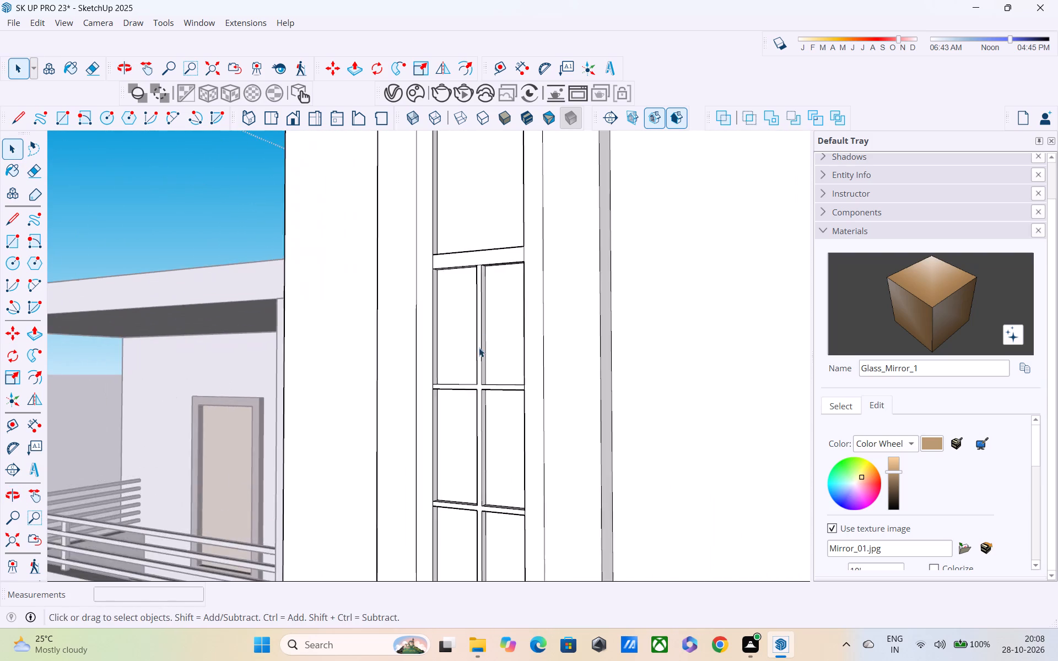
scroll(479, 348, "up", 4)
middle_click_drag(476, 348, 481, 272, "shift")
scroll(481, 275, "up", 1)
scroll(480, 275, "down", 4)
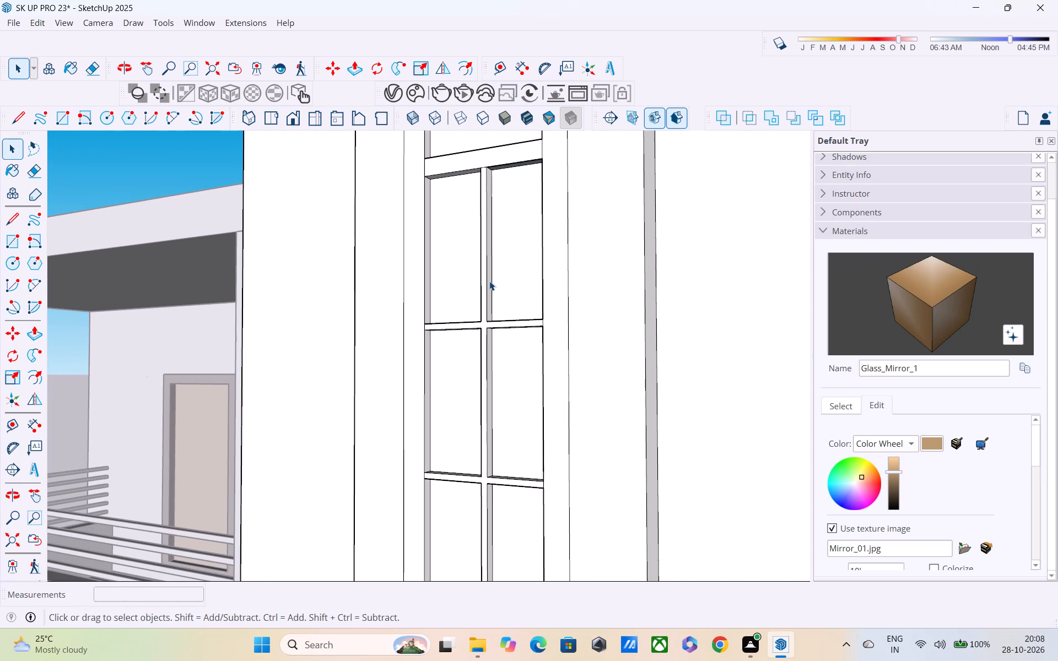
scroll(511, 305, "down", 5)
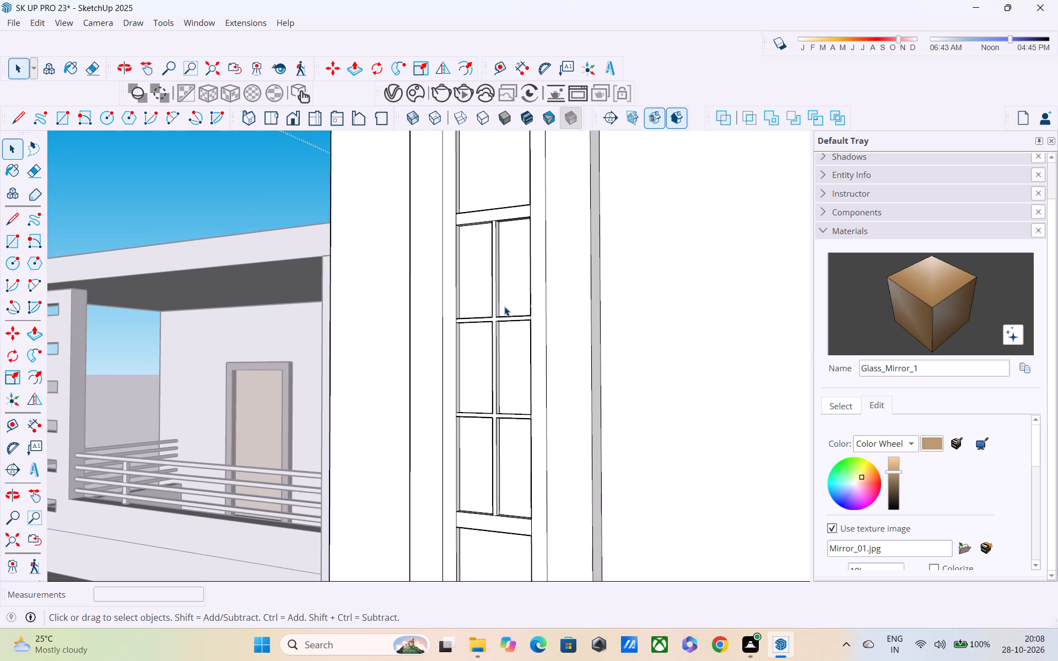
scroll(504, 306, "up", 1)
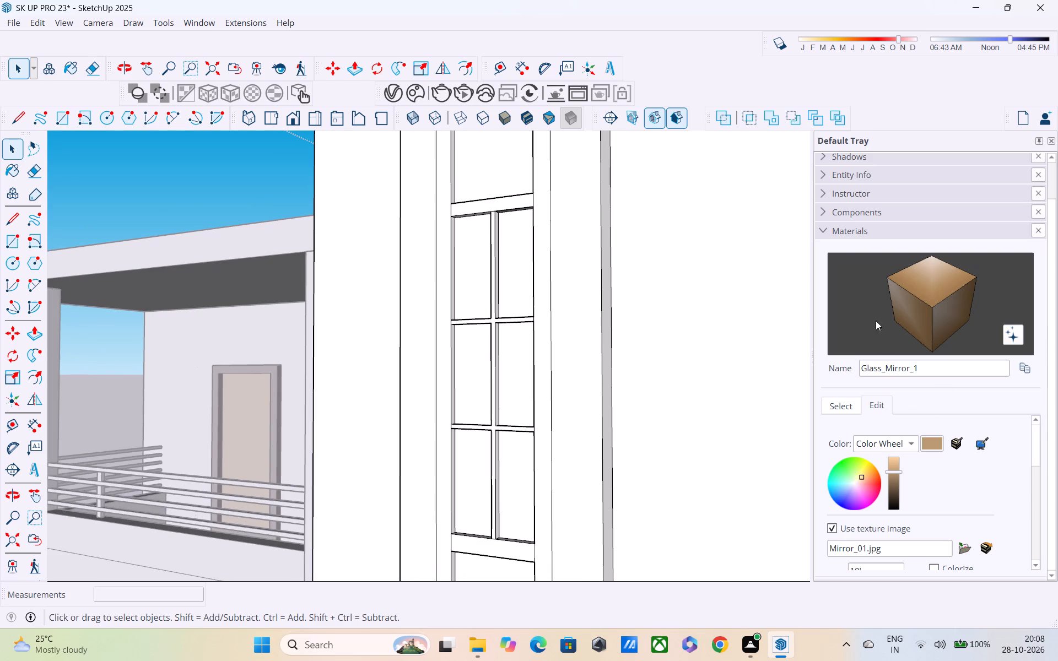
left_click(913, 293)
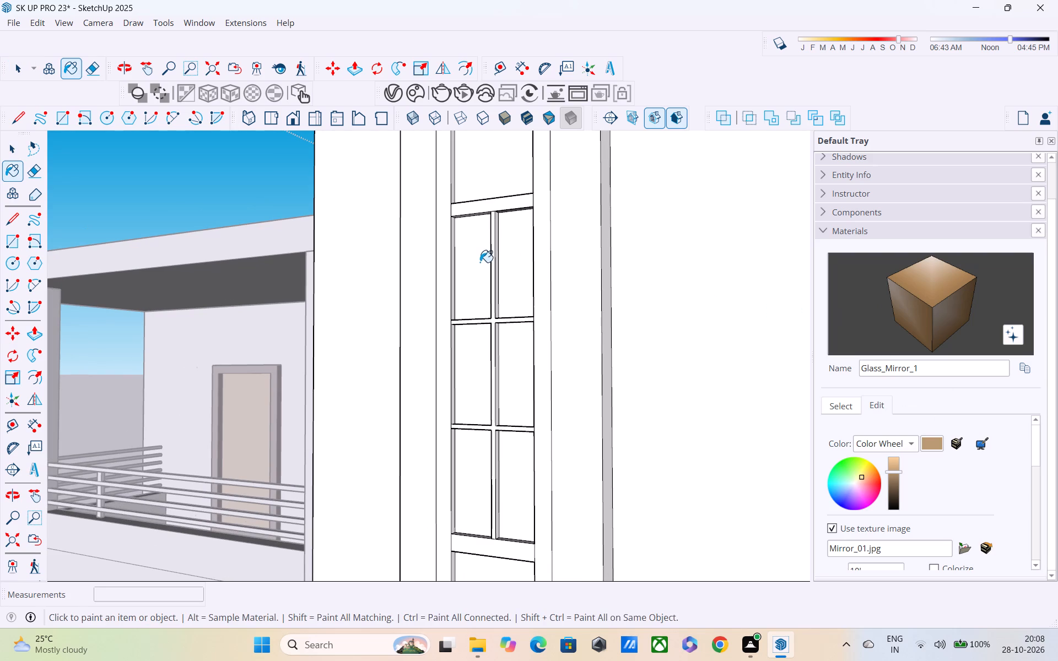
left_click(480, 262)
left_click(510, 279)
left_click(474, 360)
left_click(521, 372)
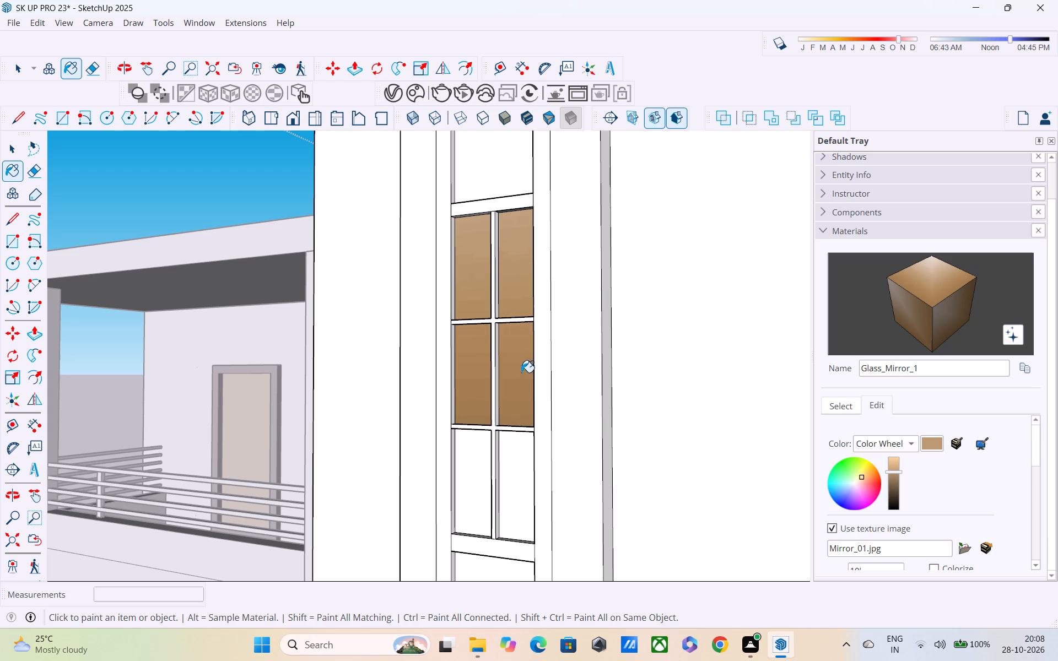
left_click(469, 459)
left_click(502, 476)
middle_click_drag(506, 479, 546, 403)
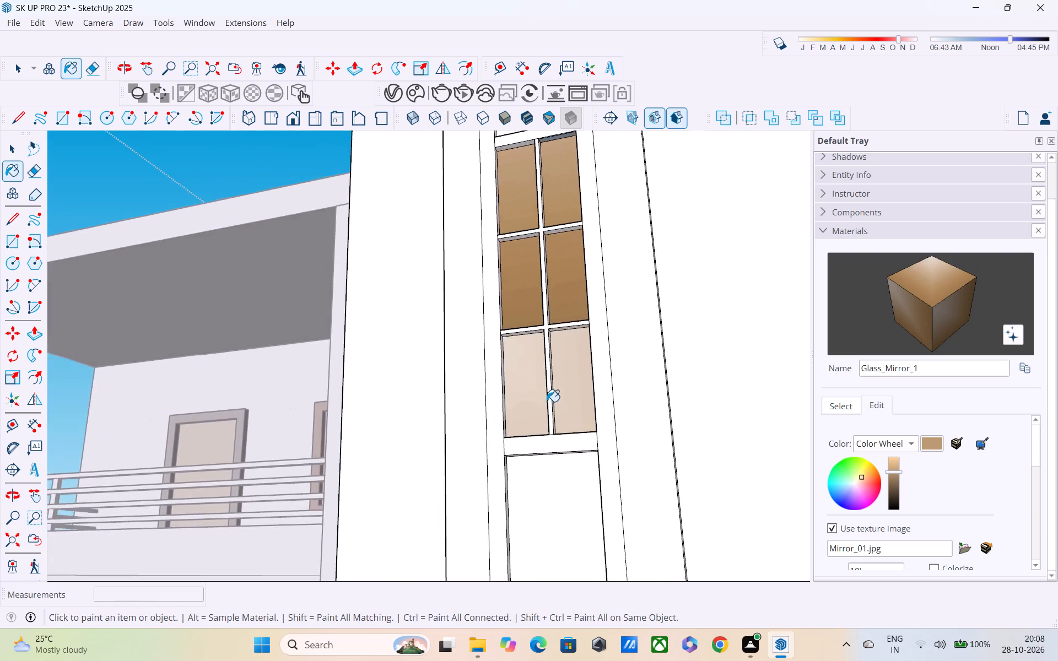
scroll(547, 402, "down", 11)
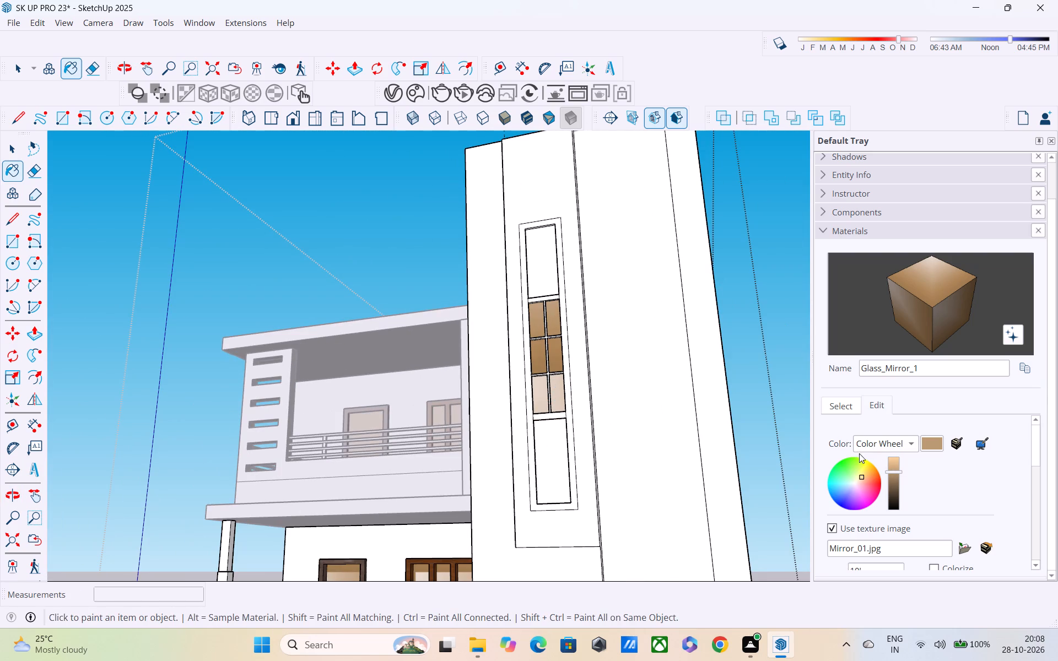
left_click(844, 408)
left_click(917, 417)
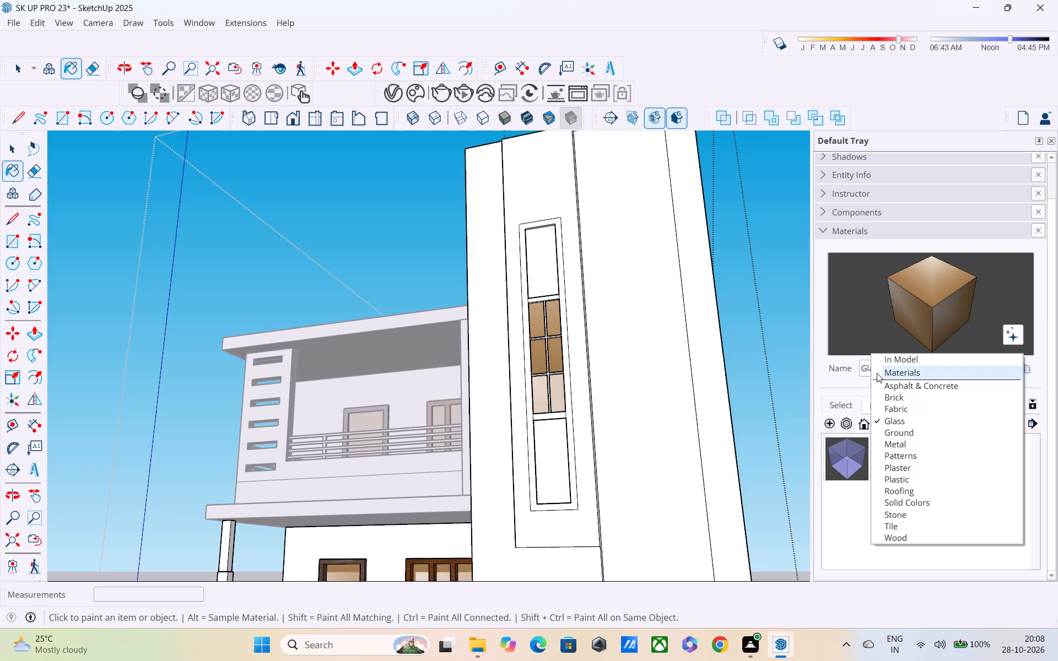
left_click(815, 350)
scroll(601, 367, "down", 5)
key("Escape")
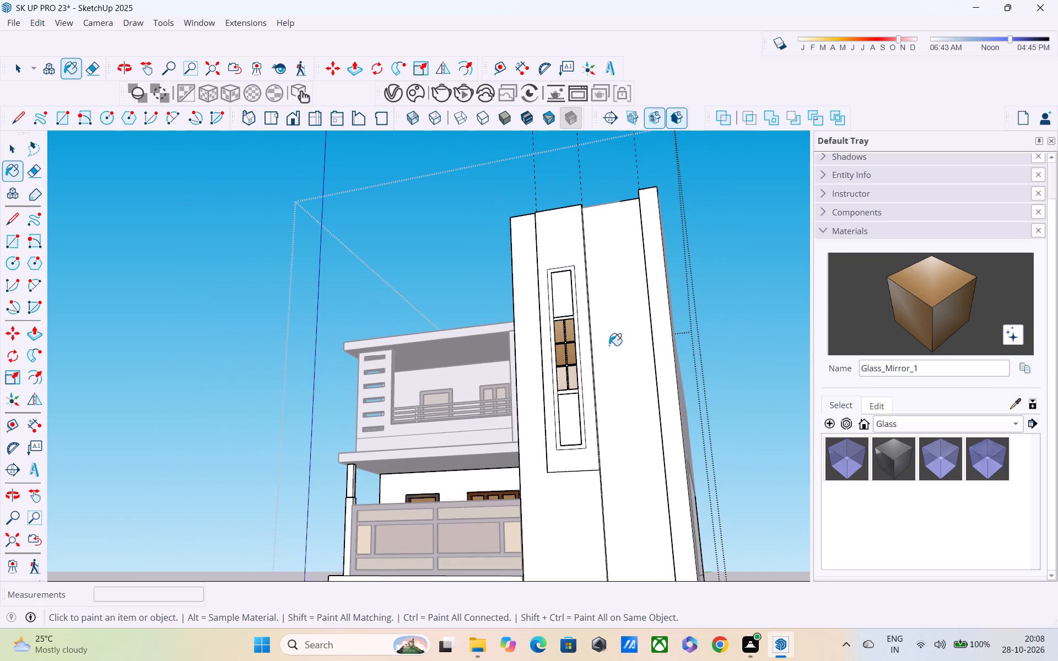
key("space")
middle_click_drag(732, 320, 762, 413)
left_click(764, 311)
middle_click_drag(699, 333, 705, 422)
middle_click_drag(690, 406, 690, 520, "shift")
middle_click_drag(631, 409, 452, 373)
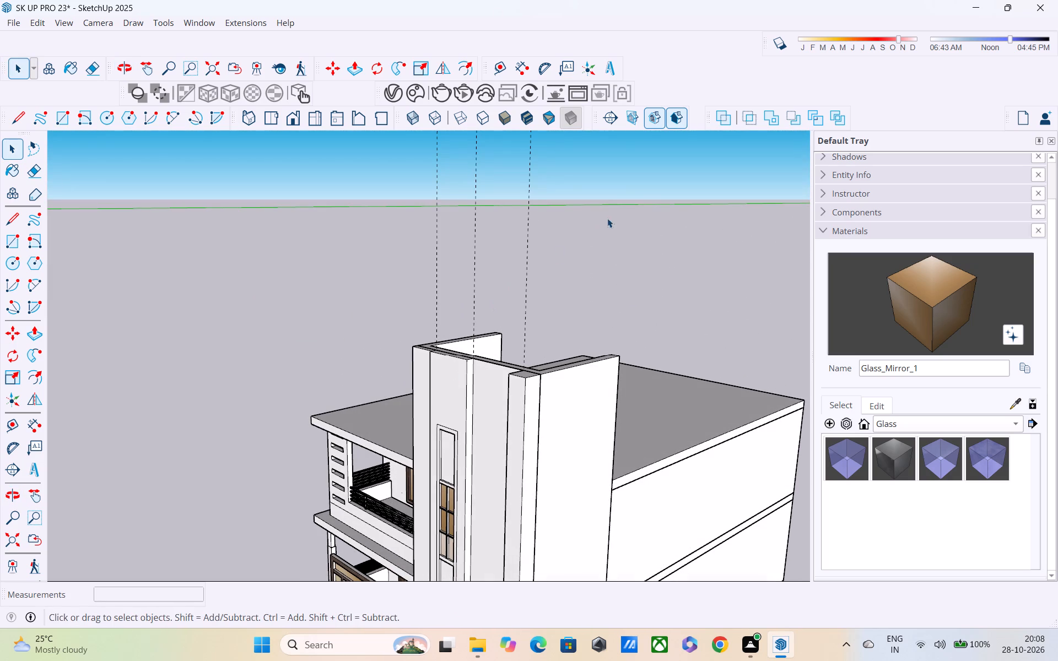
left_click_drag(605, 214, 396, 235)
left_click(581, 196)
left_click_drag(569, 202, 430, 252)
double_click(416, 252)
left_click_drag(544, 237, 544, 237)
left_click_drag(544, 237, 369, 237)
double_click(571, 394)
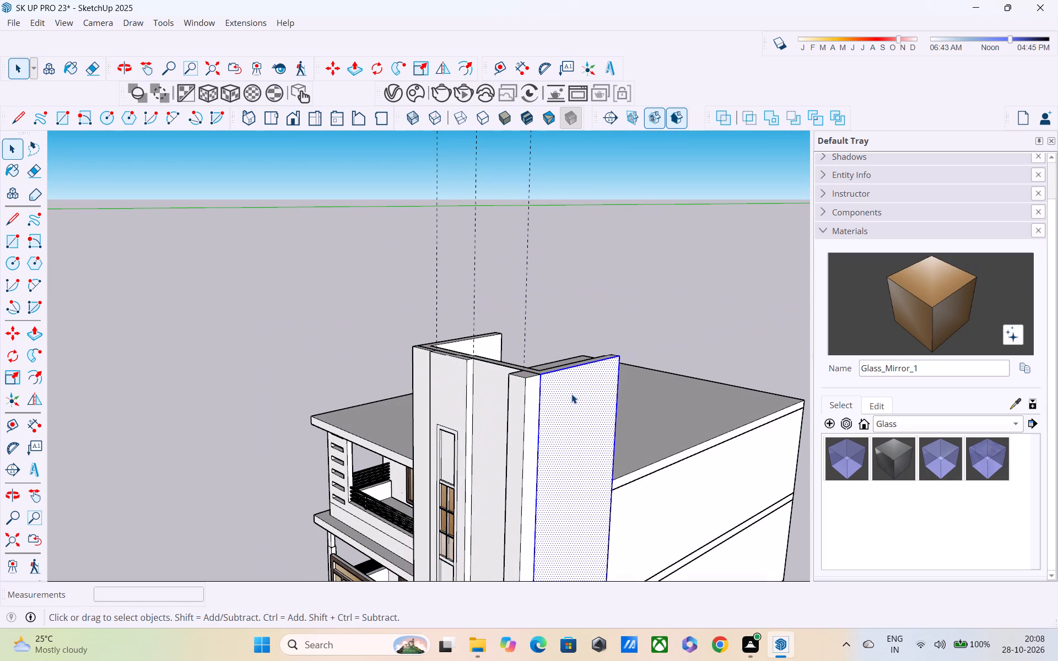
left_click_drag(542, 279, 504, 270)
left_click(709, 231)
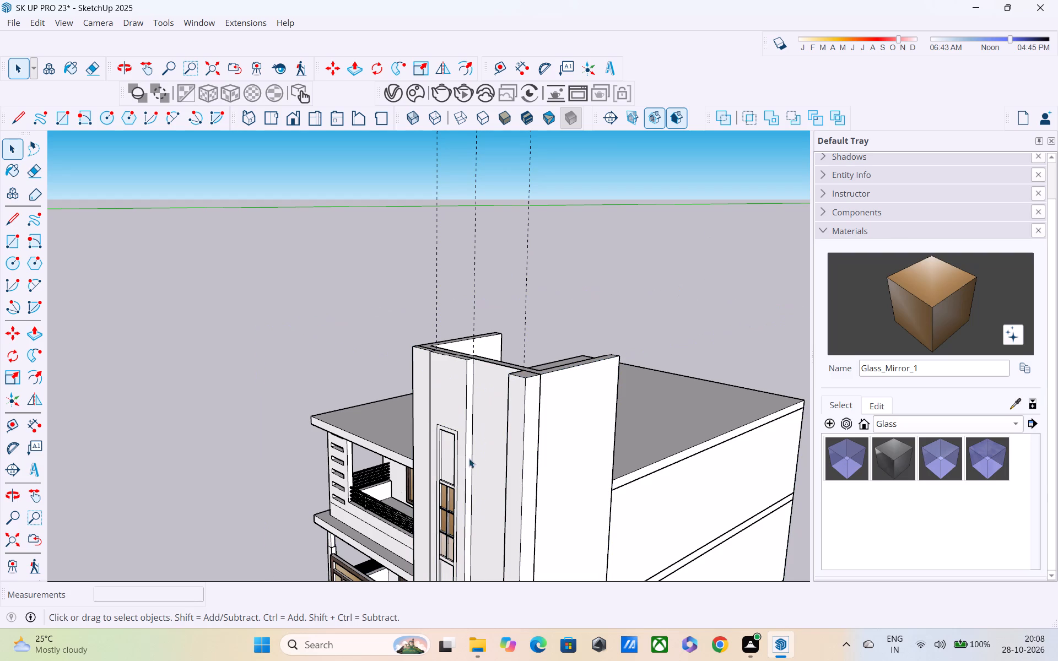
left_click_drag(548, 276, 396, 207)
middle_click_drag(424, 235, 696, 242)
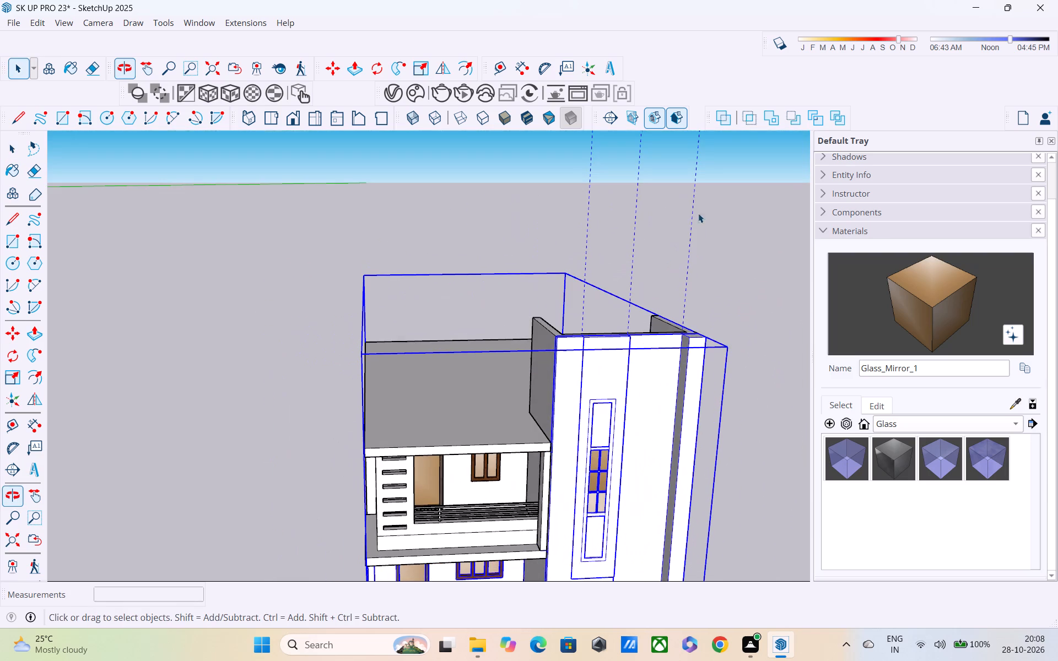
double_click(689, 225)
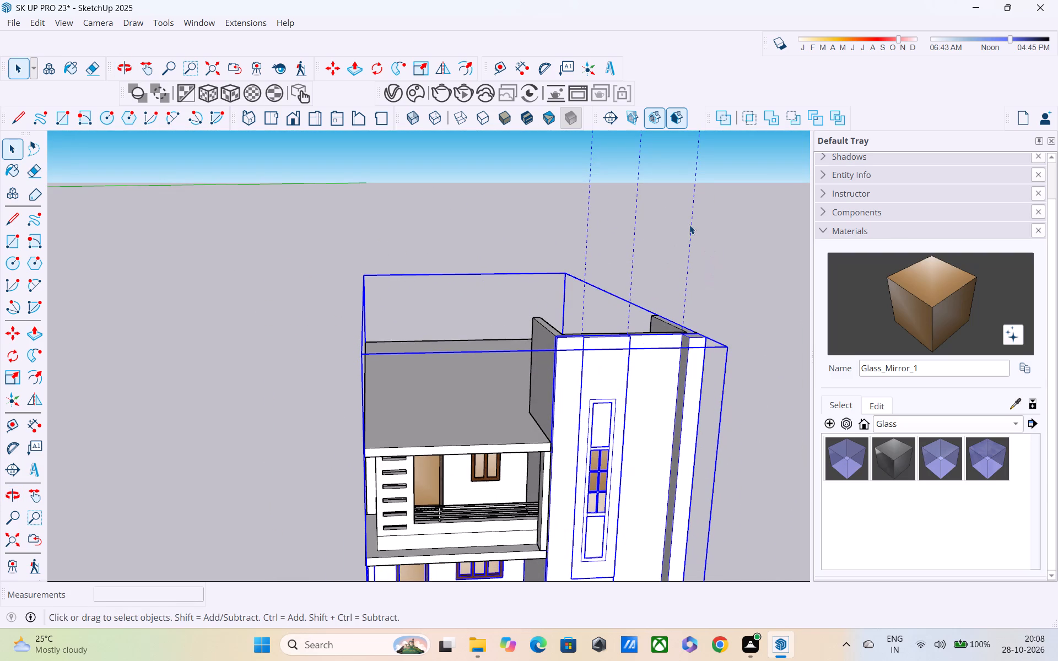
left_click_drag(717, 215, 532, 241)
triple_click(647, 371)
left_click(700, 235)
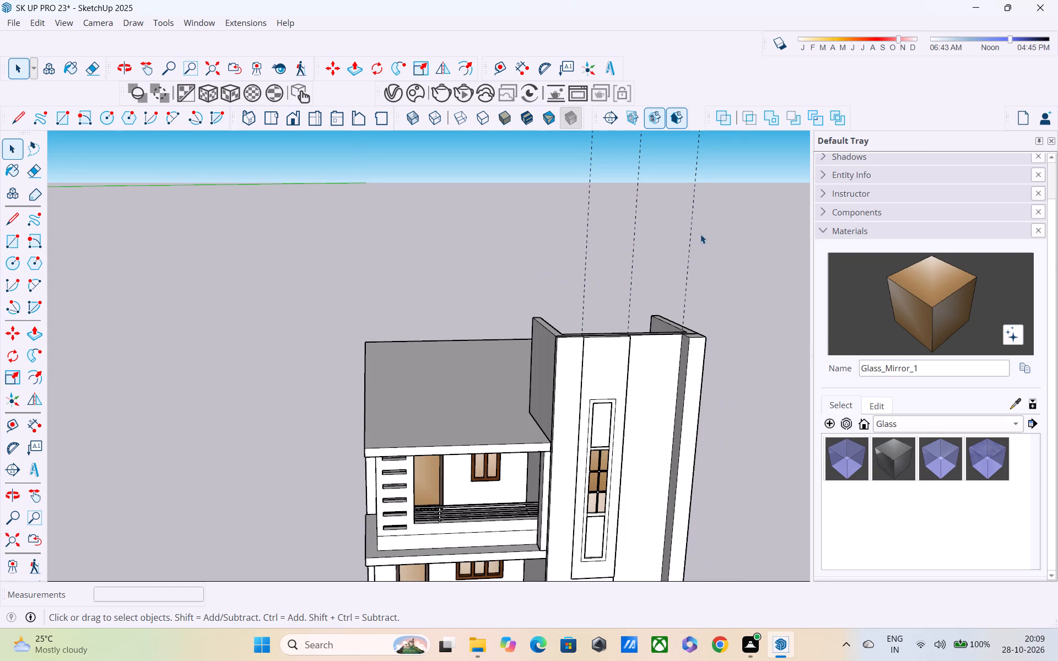
Open the main house group, delete the three vertical guide lines above the tower, and leave the group.
double_click(560, 375)
left_click_drag(718, 226, 569, 229)
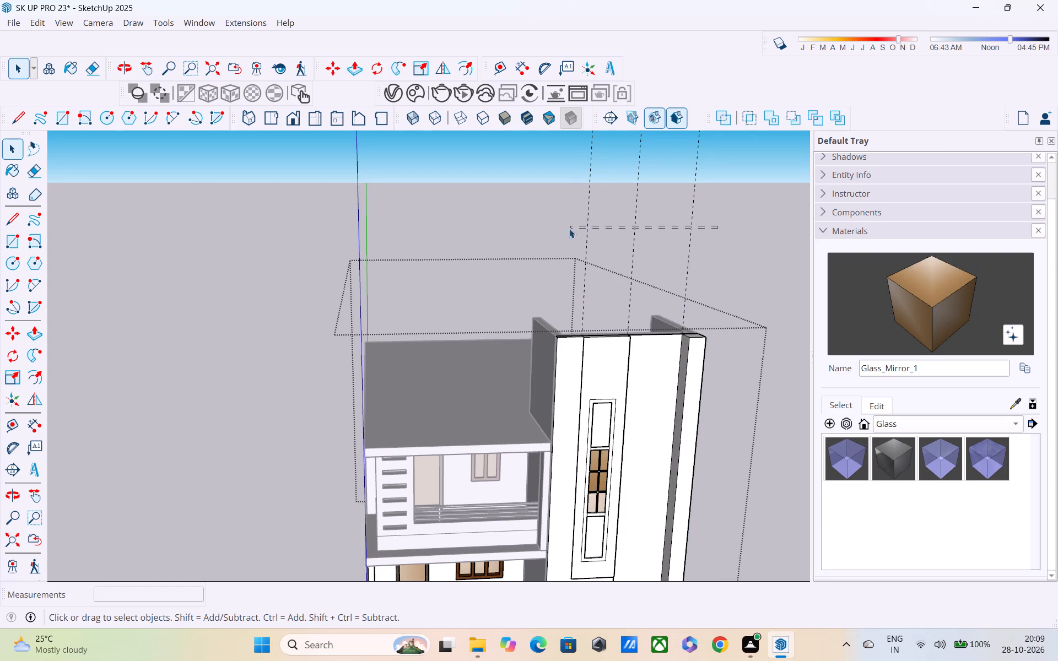
left_click_drag(569, 229, 552, 231)
key("Delete")
scroll(559, 284, "down", 4)
middle_click_drag(669, 312, 531, 258)
scroll(531, 258, "up", 1)
key("space")
left_click(710, 247)
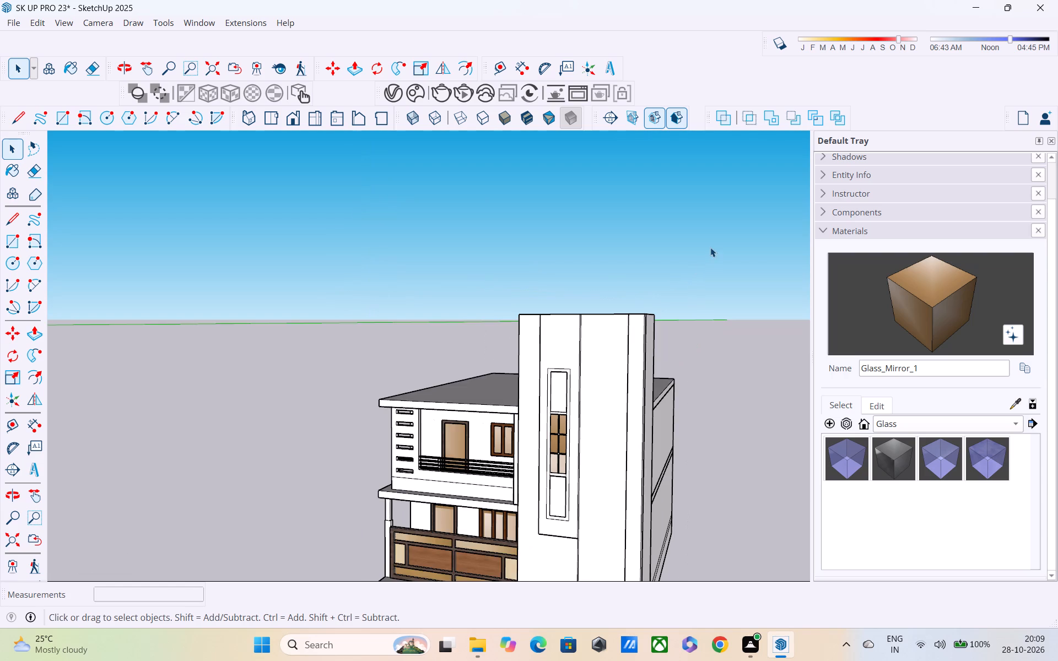
Inspect the tower window and the whole front facade from several heights and distances.
scroll(596, 435, "up", 4)
middle_click_drag(561, 448, 601, 370)
middle_click_drag(593, 391, 609, 322, "shift")
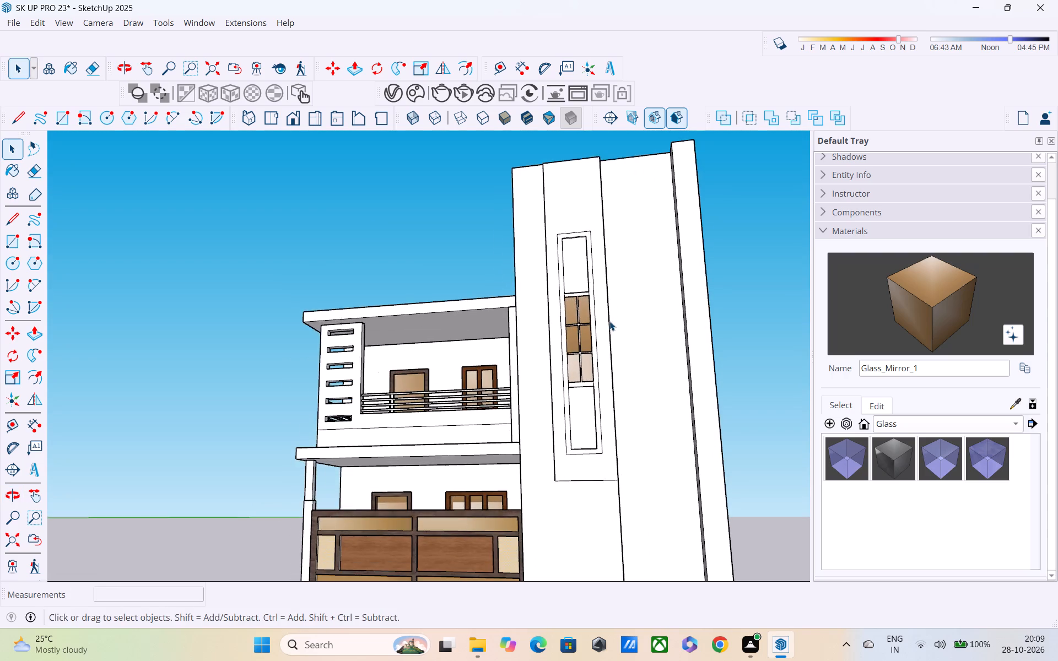
scroll(609, 321, "down", 4)
middle_click_drag(609, 330, 602, 392)
scroll(600, 389, "down", 3)
middle_click_drag(600, 389, 587, 433)
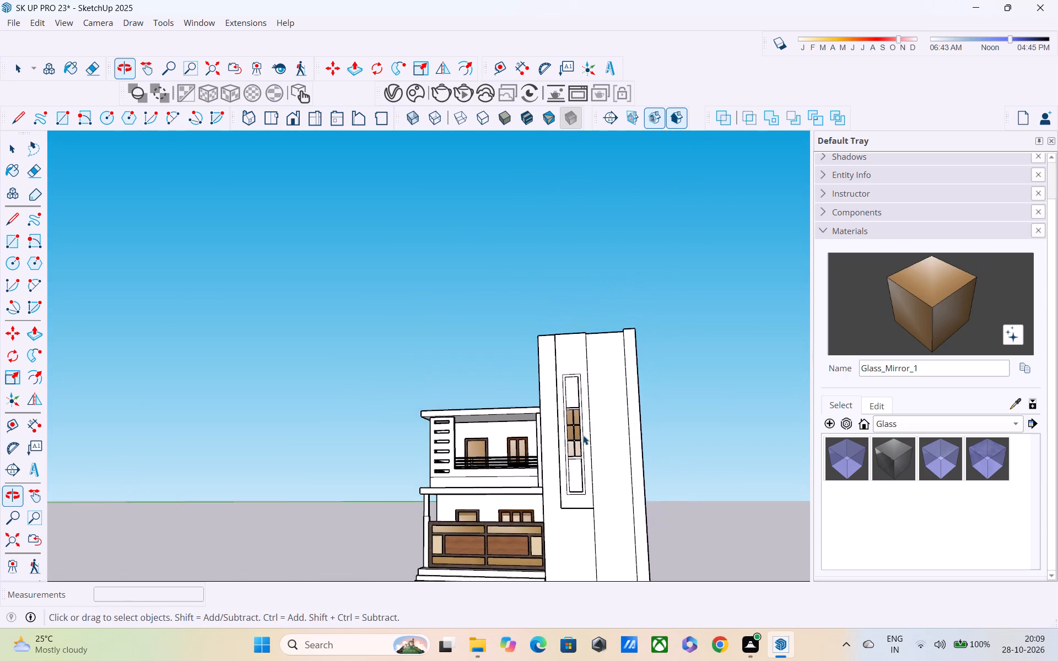
scroll(579, 432, "up", 8)
middle_click_drag(569, 384, 562, 415)
scroll(565, 400, "up", 4)
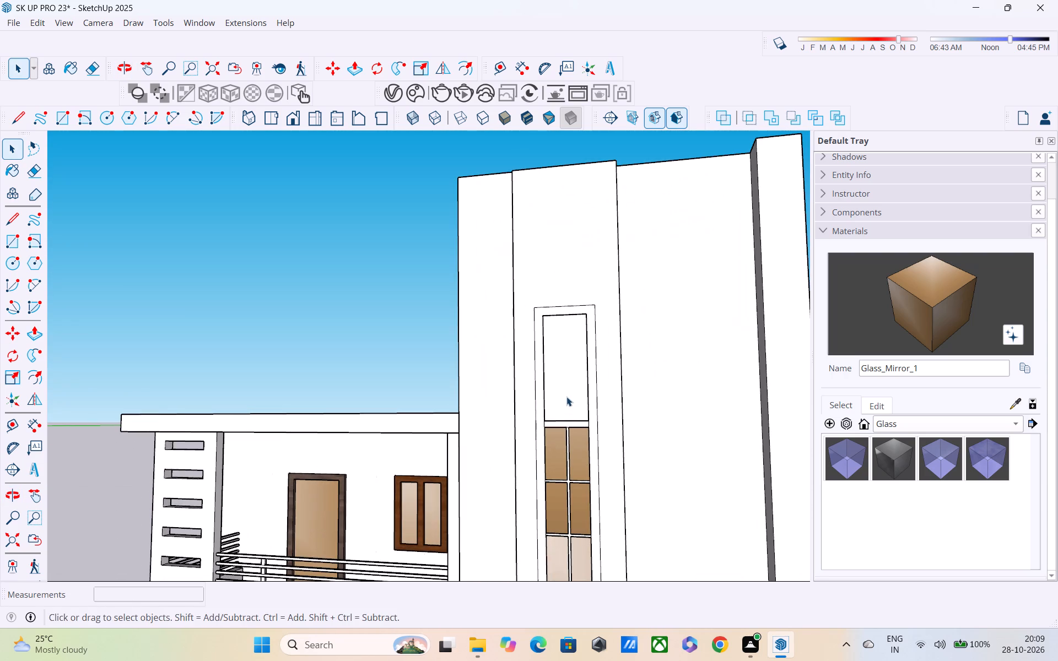
scroll(569, 370, "up", 1)
scroll(569, 372, "down", 5)
middle_click_drag(579, 397, 586, 308)
scroll(586, 320, "down", 4)
middle_click_drag(577, 379, 577, 295, "shift")
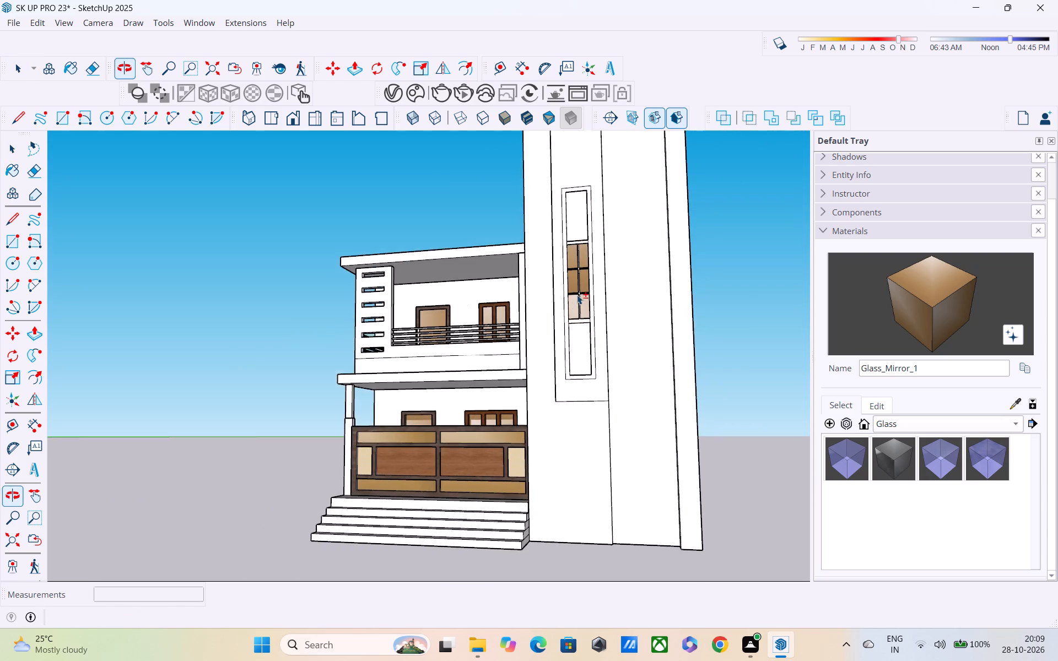
middle_click_drag(570, 334, 560, 478)
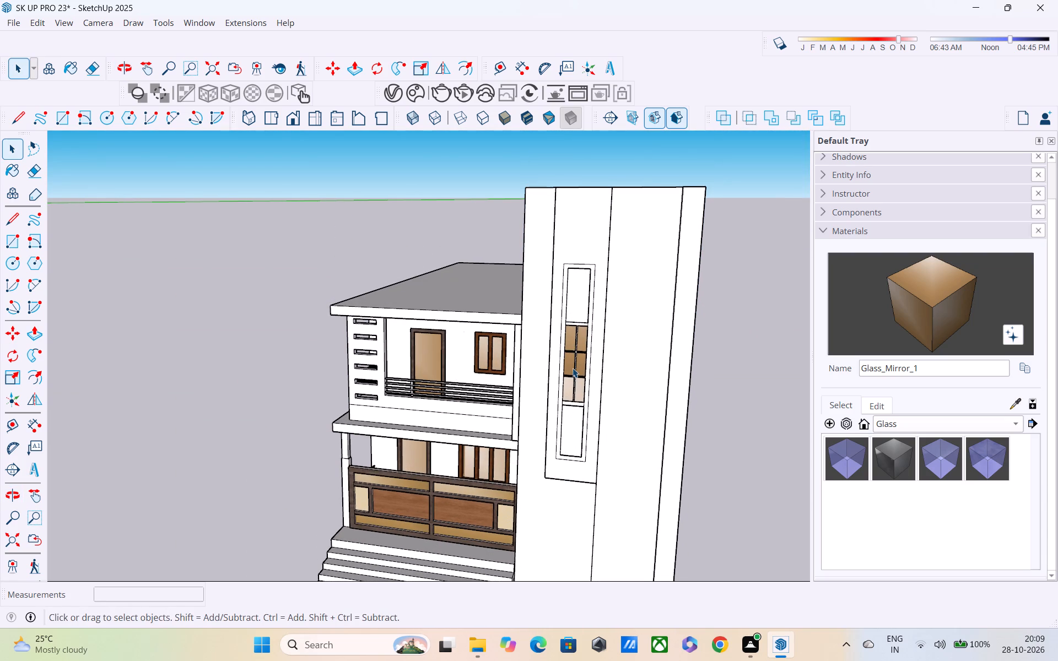
middle_click_drag(573, 370, 574, 438, "shift")
middle_click_drag(630, 418, 630, 337, "shift")
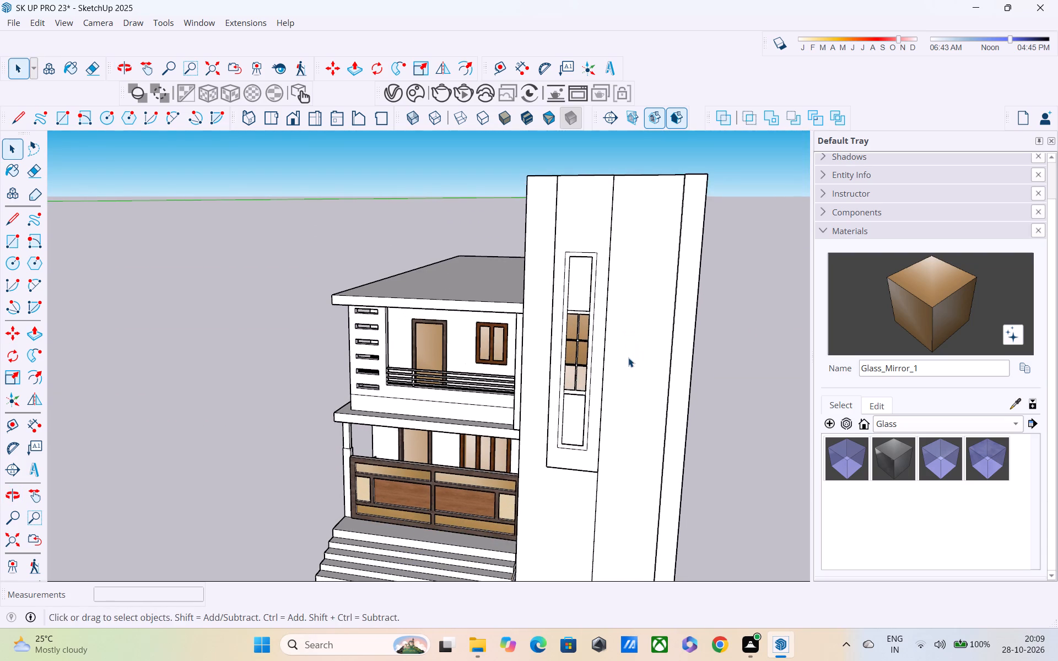
middle_click_drag(628, 360, 614, 326, "shift")
middle_click_drag(622, 378, 604, 324)
Open the main house group and copy the bottom edge of the tower's recessed wall straight up to the wall's top edge.
scroll(601, 452, "up", 3)
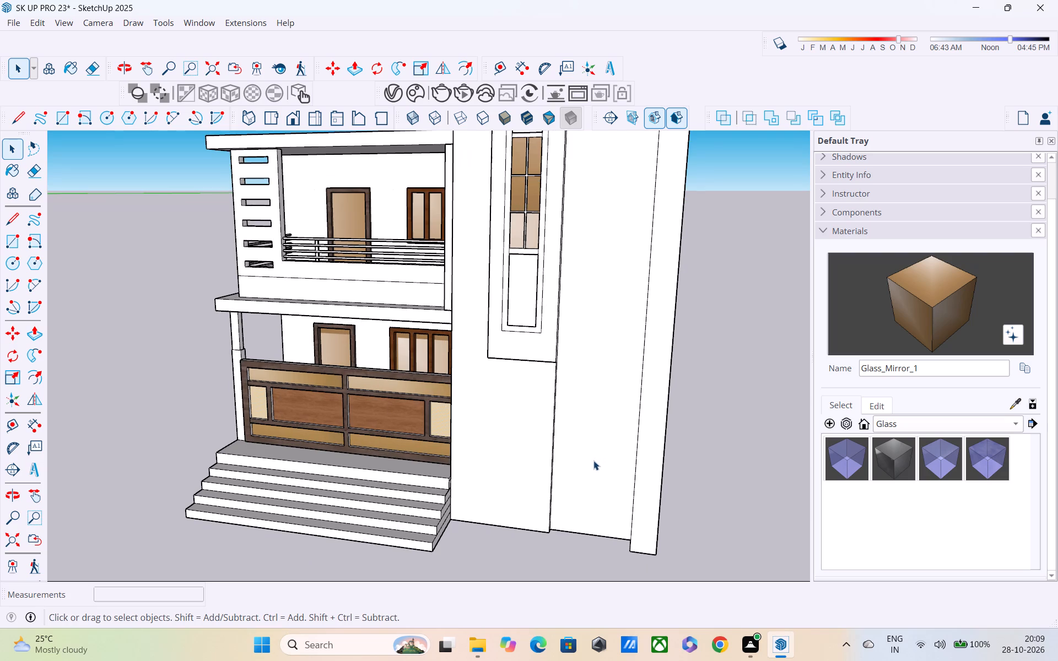
scroll(589, 479, "up", 2)
left_click(593, 548)
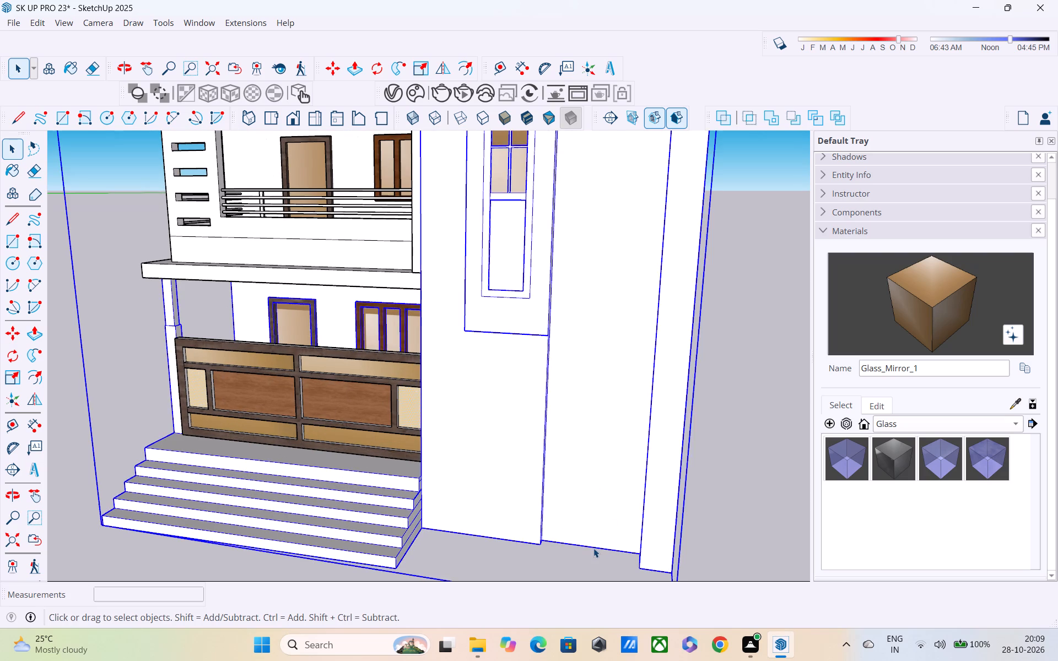
double_click(593, 548)
left_click(593, 548)
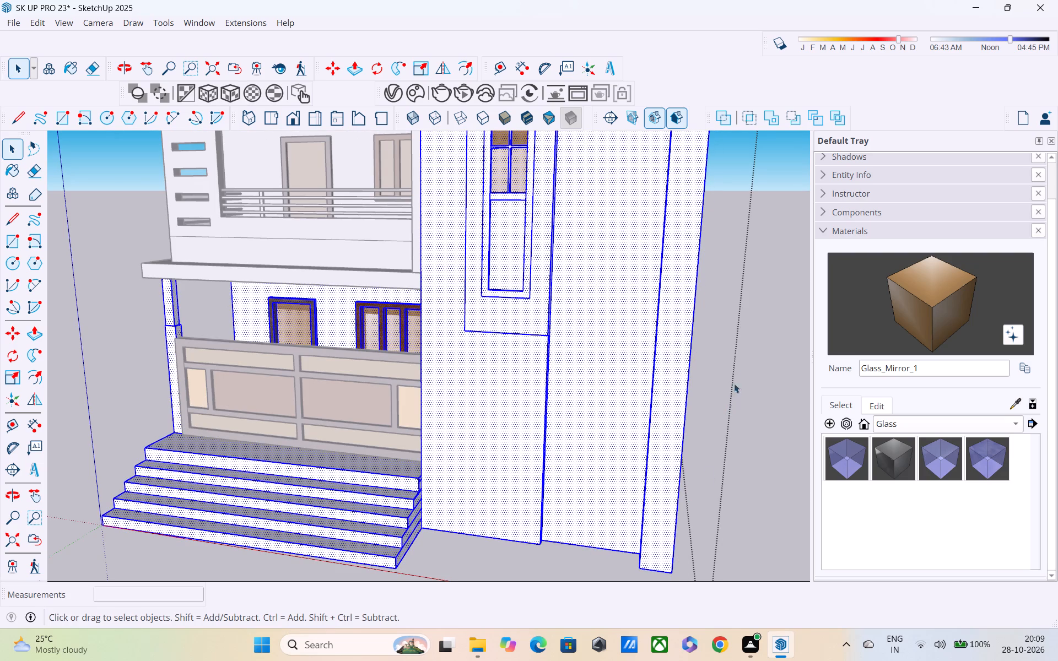
left_click(746, 361)
left_click(591, 548)
left_click(591, 548)
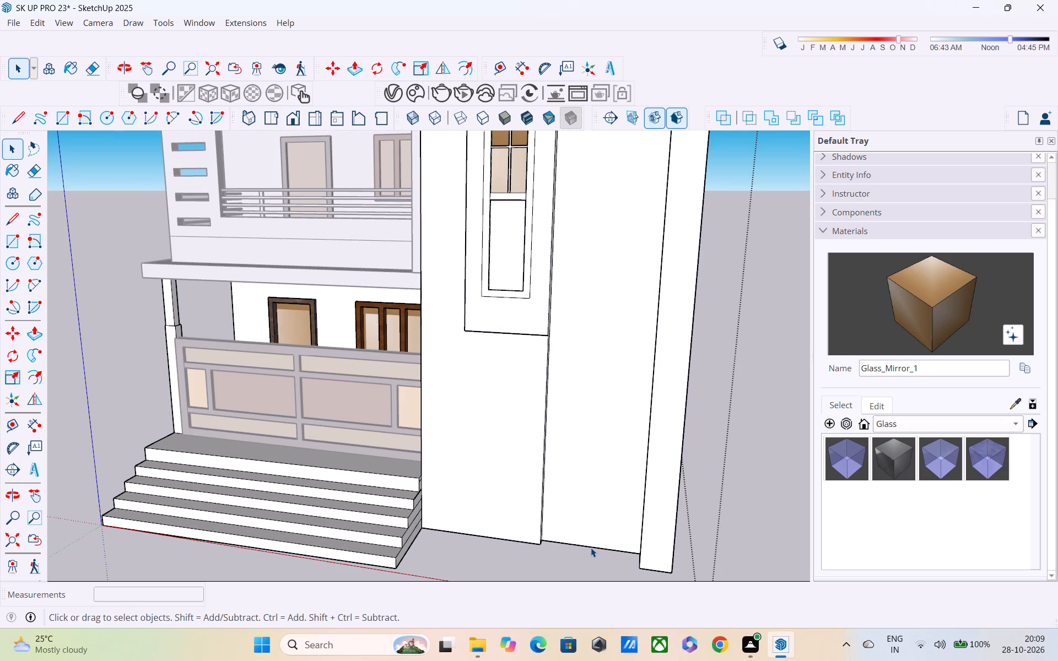
left_click(591, 548)
key("m")
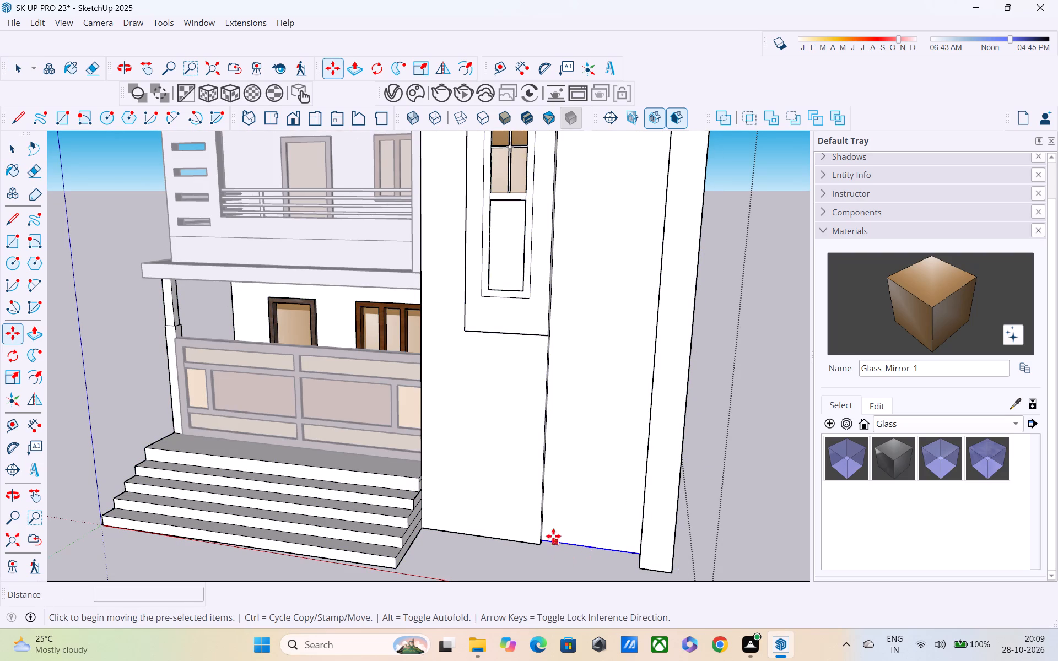
scroll(542, 539, "up", 4)
scroll(543, 538, "down", 1)
scroll(543, 538, "up", 7)
middle_click_drag(541, 545, 520, 519)
scroll(523, 527, "up", 1)
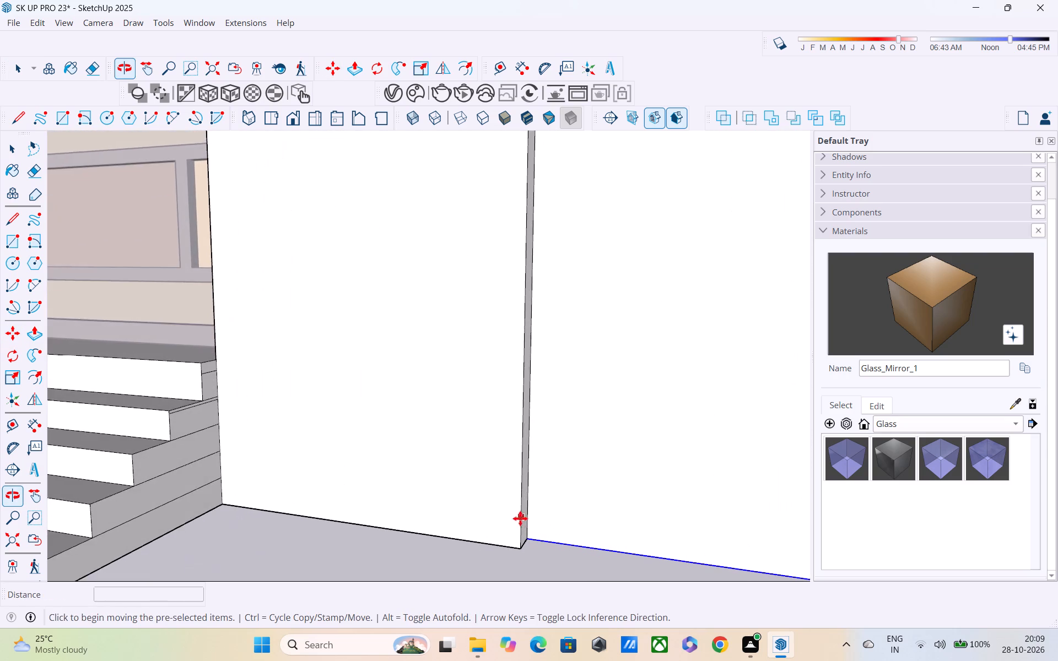
scroll(524, 526, "up", 1)
scroll(524, 526, "down", 1)
scroll(524, 526, "up", 2)
left_click(528, 541)
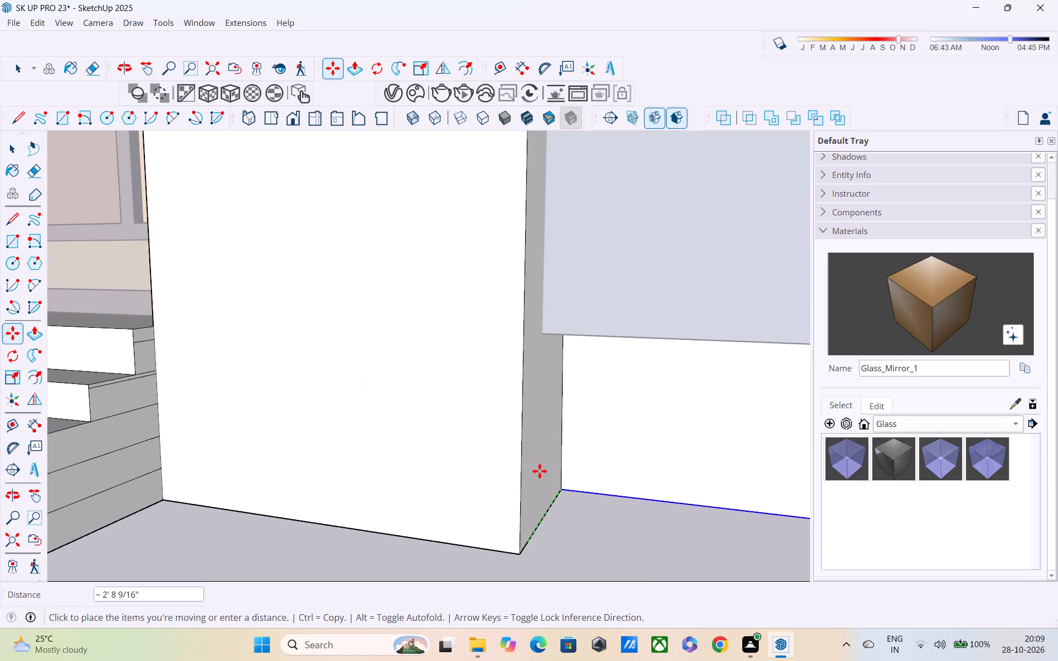
middle_click_drag(537, 396, 533, 627, "shift")
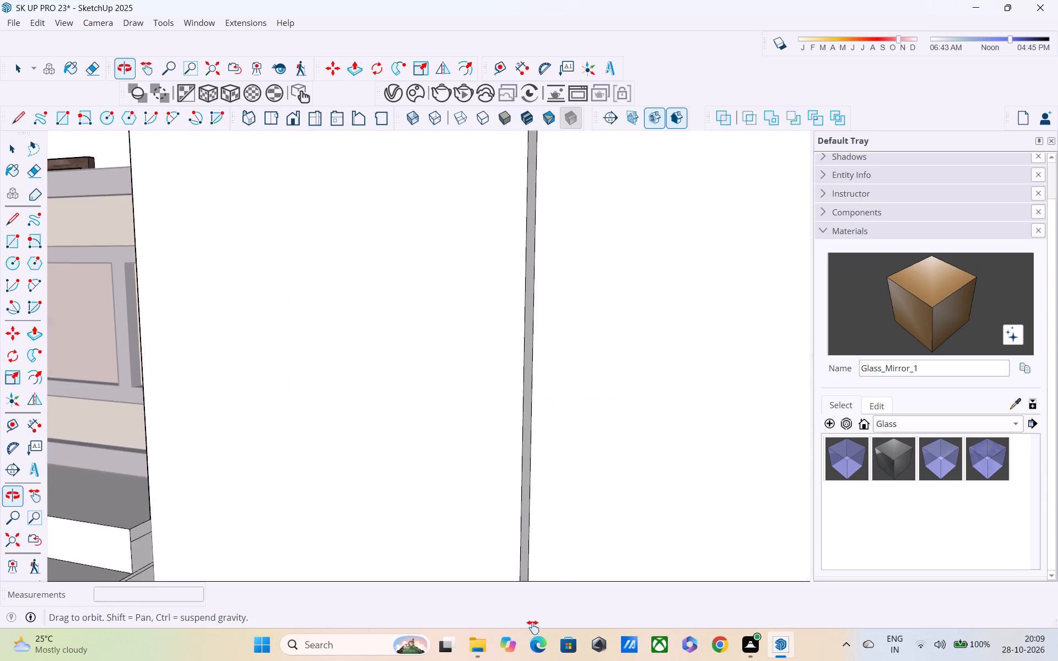
middle_click_drag(533, 627, 533, 629, "shift")
scroll(551, 434, "down", 4)
scroll(558, 324, "down", 4)
middle_click_drag(559, 296, 564, 502, "shift")
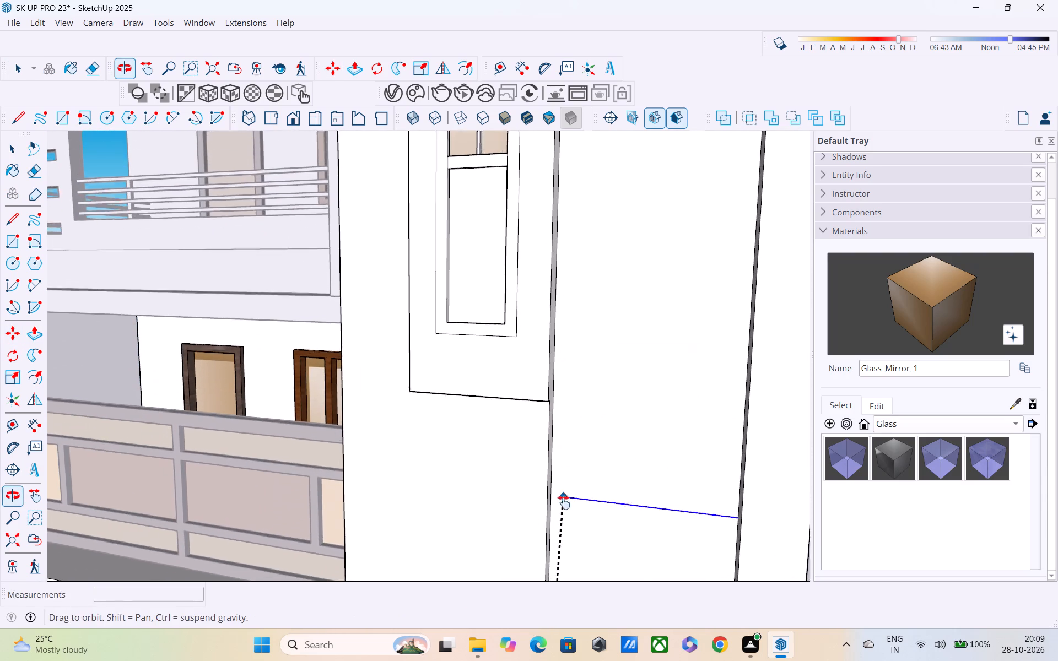
middle_click_drag(564, 502, 565, 509, "shift")
scroll(584, 242, "down", 4)
middle_click_drag(582, 339, 574, 470, "shift")
scroll(597, 143, "down", 1)
middle_click_drag(585, 205, 546, 539, "shift")
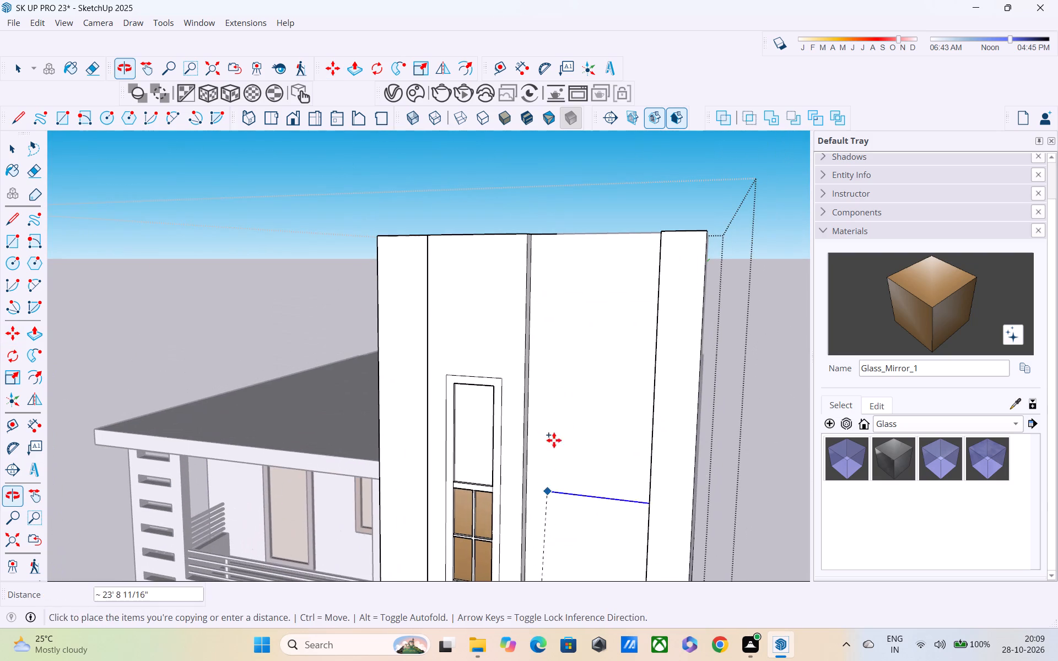
left_click(533, 239)
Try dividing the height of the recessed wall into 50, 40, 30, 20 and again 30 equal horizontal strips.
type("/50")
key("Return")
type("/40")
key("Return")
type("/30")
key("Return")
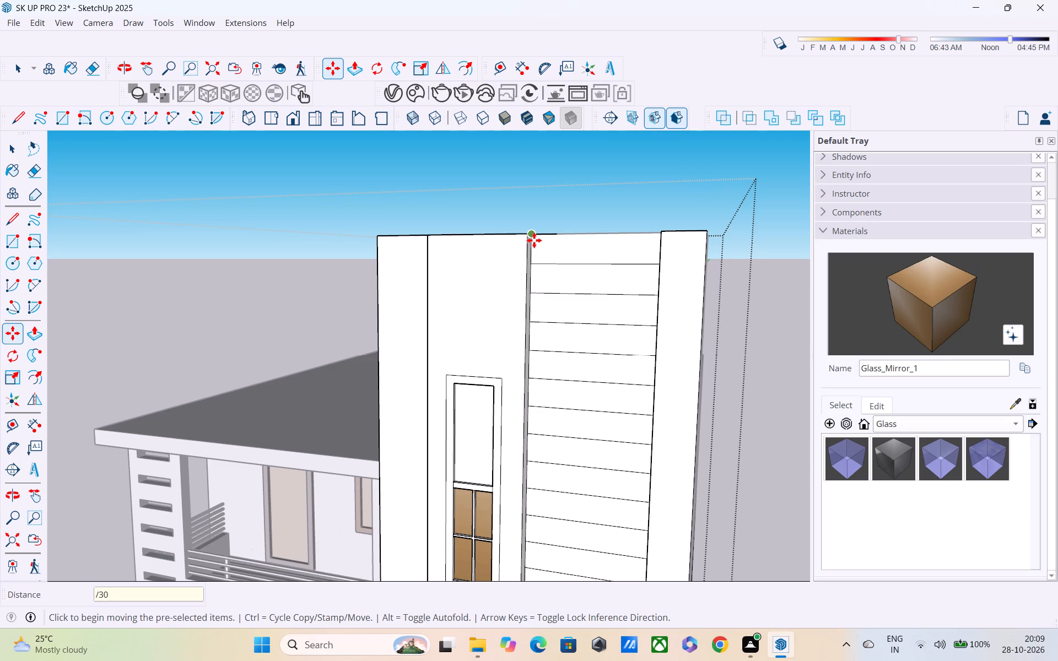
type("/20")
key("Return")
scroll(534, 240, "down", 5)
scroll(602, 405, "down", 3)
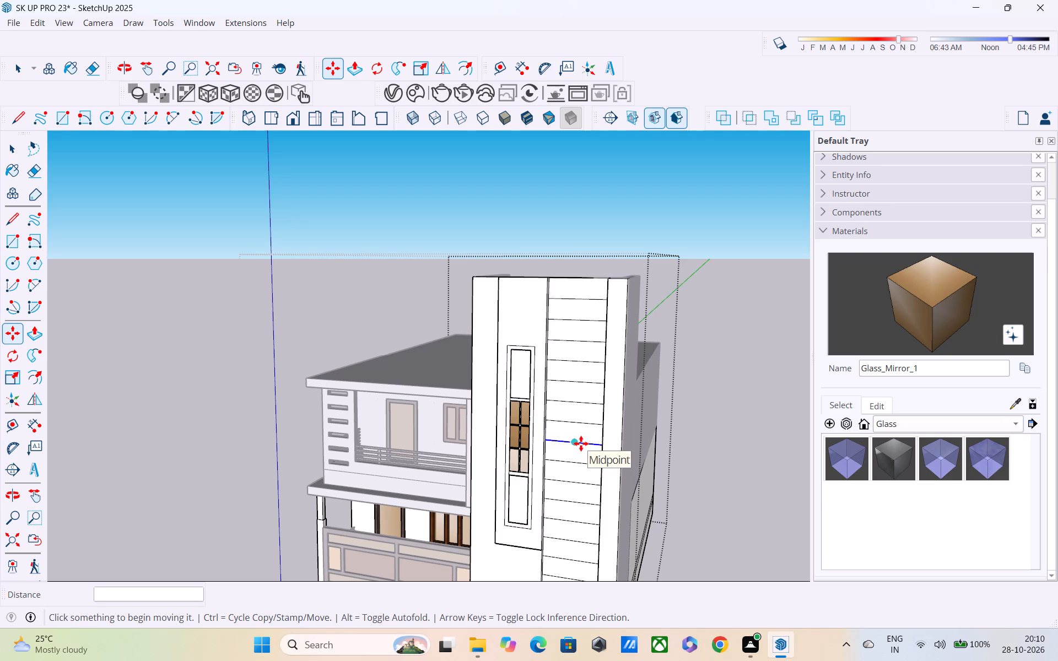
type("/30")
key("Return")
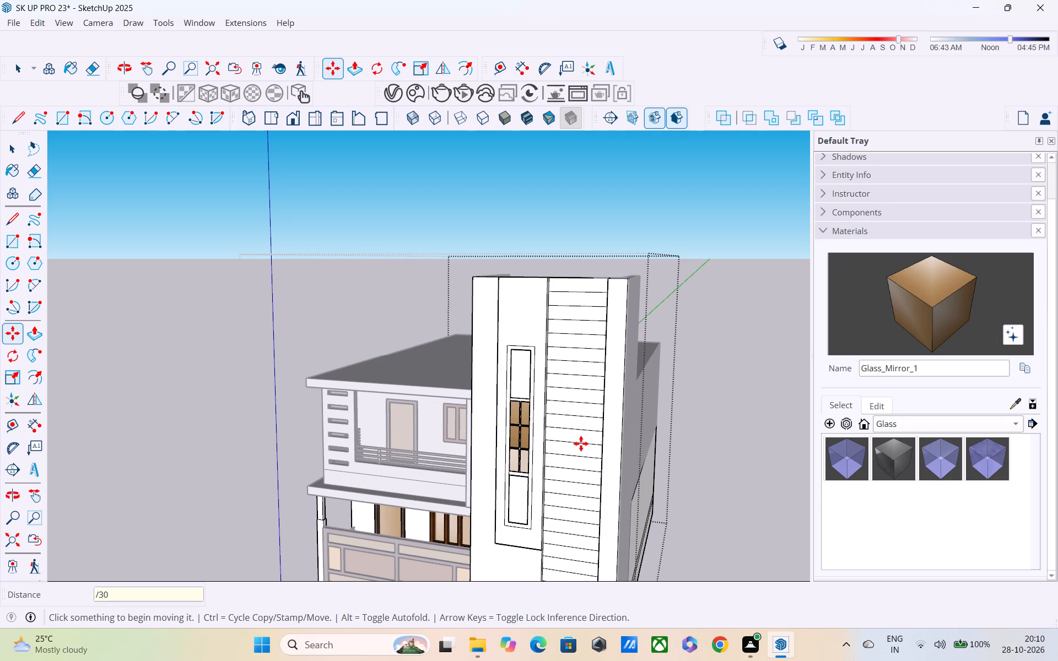
Set the copied edge to divide the recessed wall into 25 equal horizontal strips, and leave the house group.
type("/25")
key("Return")
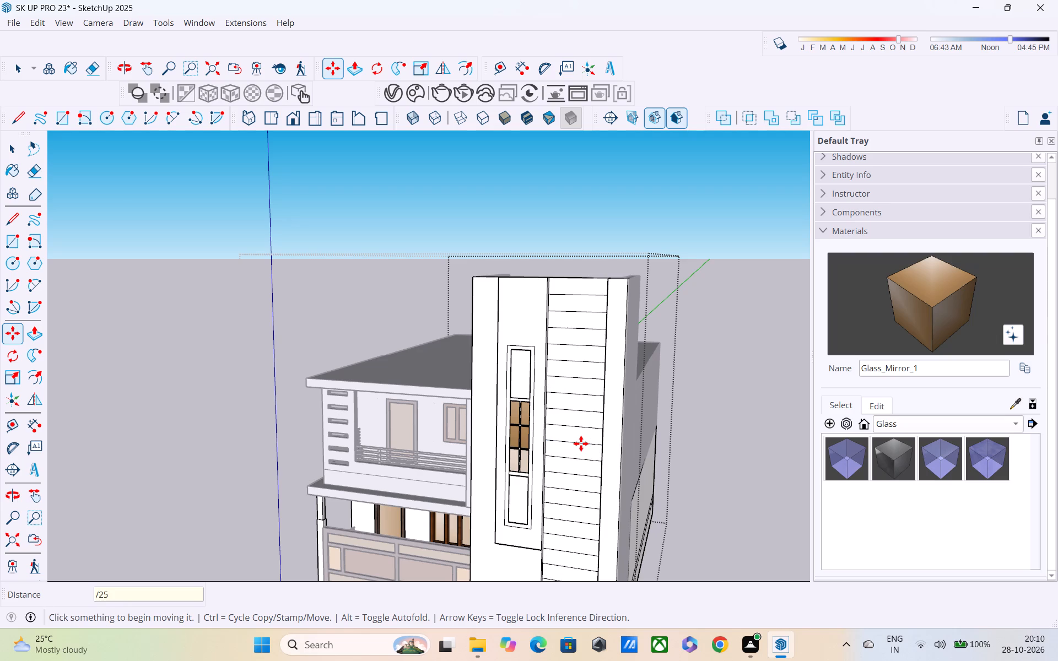
scroll(581, 442, "down", 3)
middle_click_drag(576, 451, 618, 382)
scroll(616, 393, "down", 6)
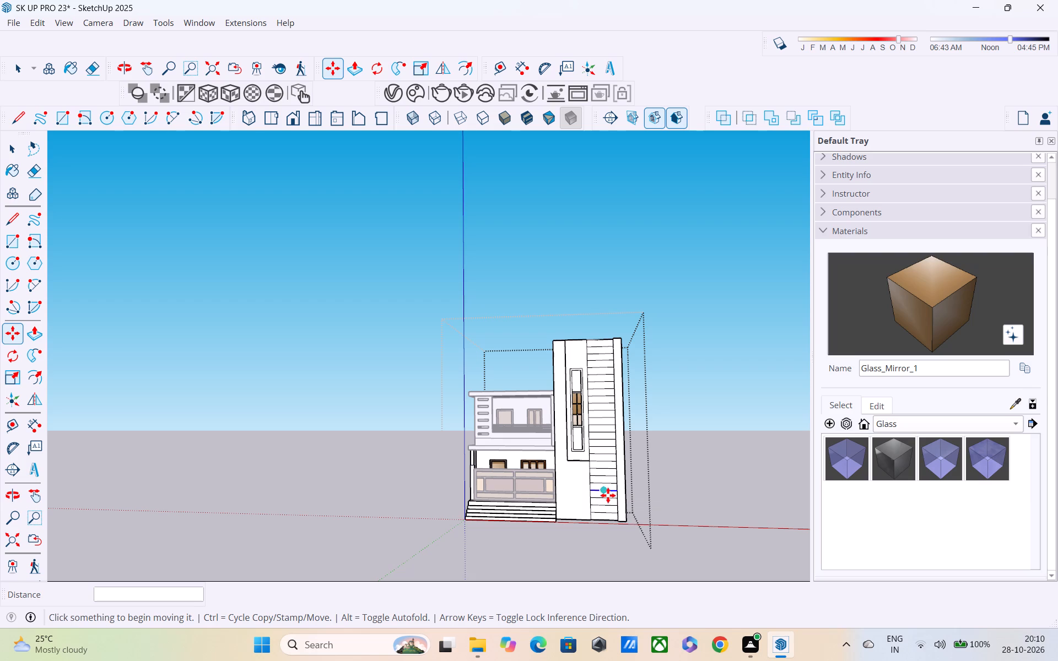
middle_click_drag(608, 495, 619, 568, "shift")
key("space")
left_click(725, 428)
Examine the striped tower wall and the whole front facade from several heights and distances.
middle_click_drag(626, 493, 625, 469)
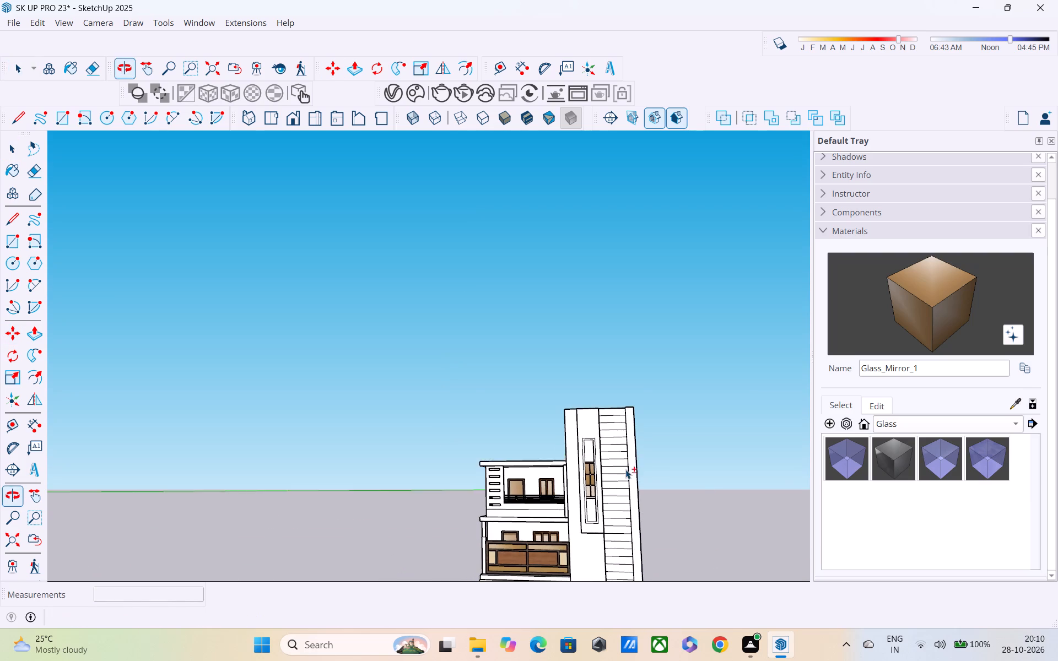
middle_click_drag(625, 469, 637, 376, "shift")
scroll(632, 389, "down", 4)
middle_click_drag(616, 430, 616, 495, "shift")
scroll(616, 475, "down", 1, "shift")
scroll(593, 468, "up", 1)
scroll(593, 467, "down", 5)
scroll(583, 485, "up", 2)
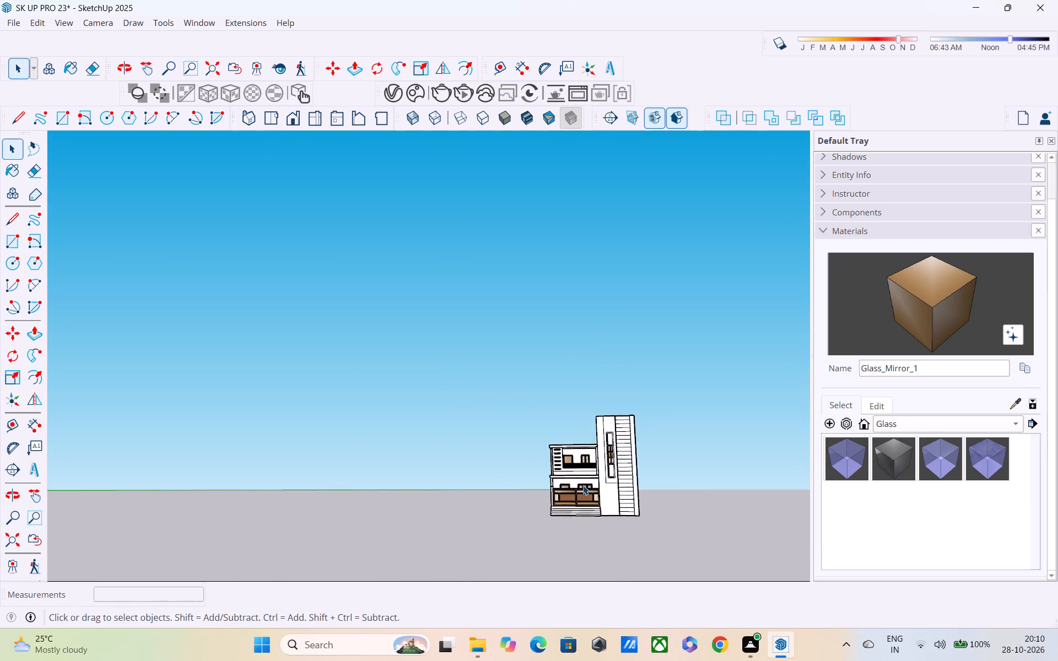
scroll(583, 485, "up", 12)
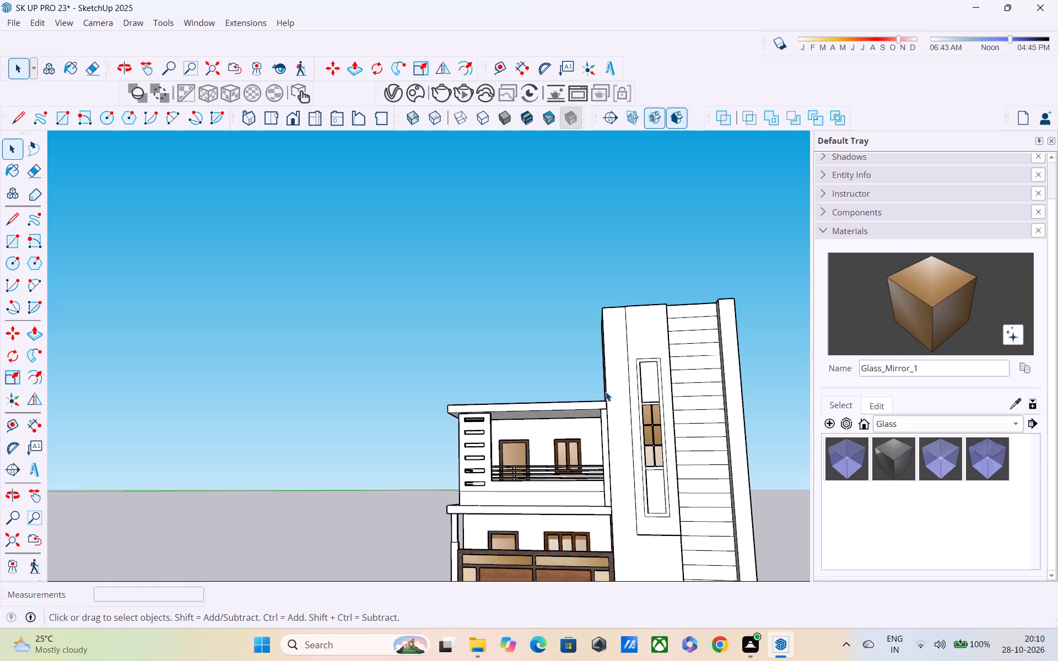
scroll(606, 392, "down", 3)
Push the narrow side face where the front end of the roof slab meets the tower by about 7/16".
scroll(600, 401, "up", 15)
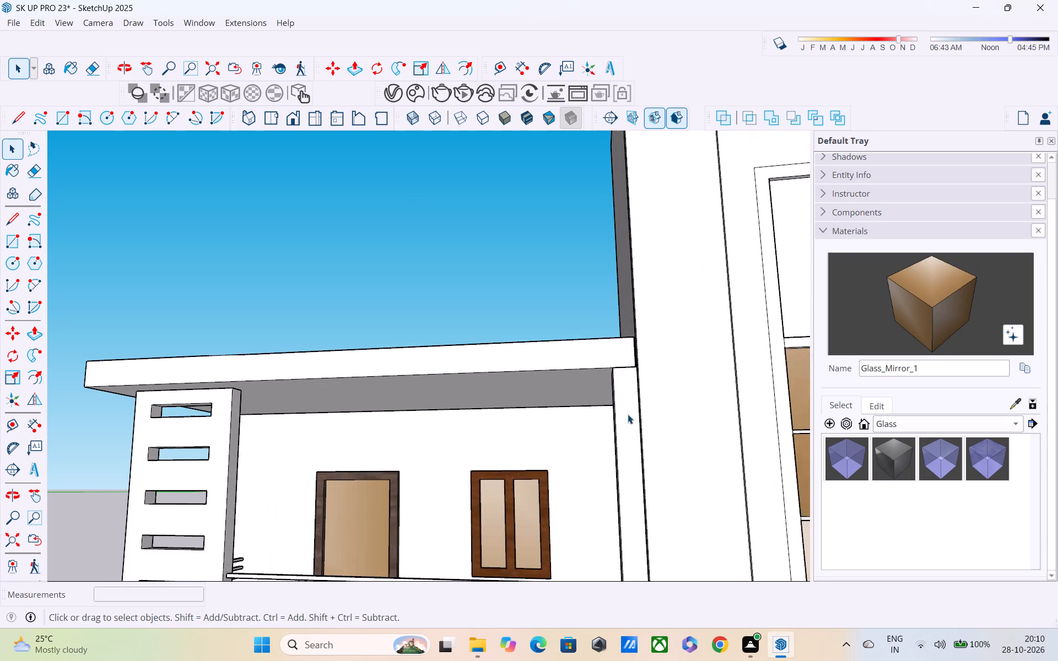
scroll(634, 408, "up", 3)
middle_click_drag(635, 408, 676, 506)
scroll(671, 440, "up", 6)
middle_click_drag(659, 430, 690, 510)
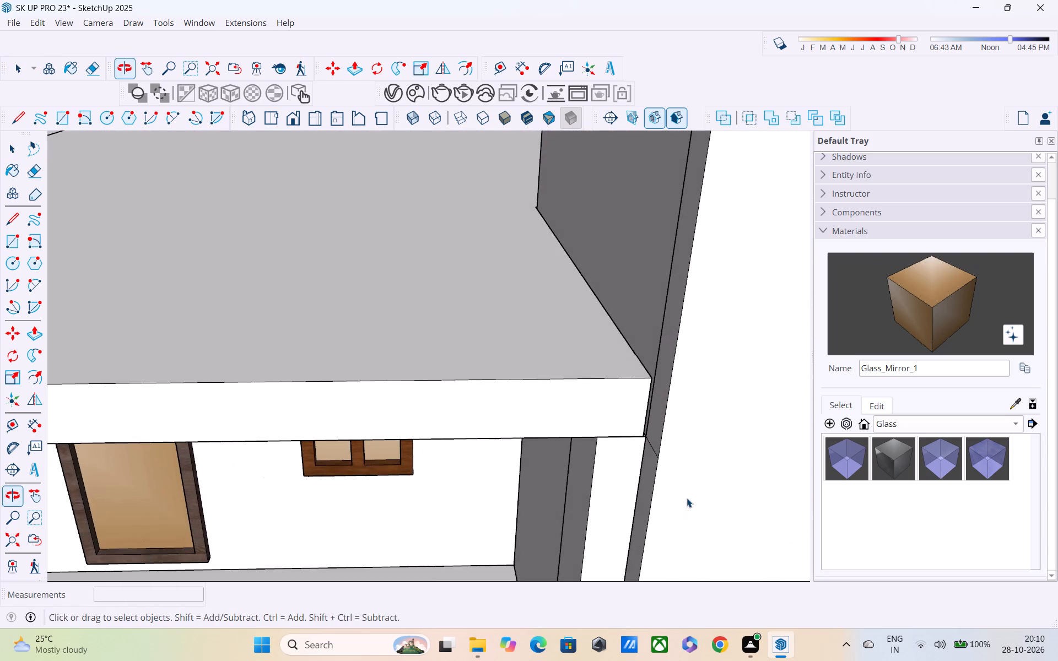
scroll(638, 431, "up", 17)
middle_click_drag(666, 431, 600, 377)
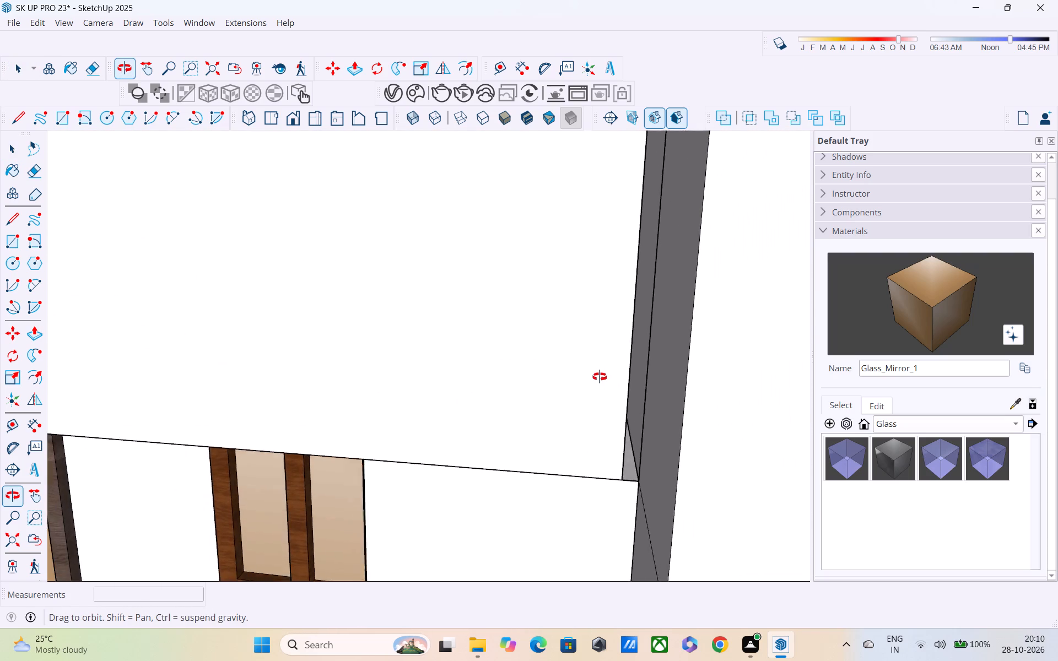
middle_click_drag(600, 377, 592, 360)
key("o")
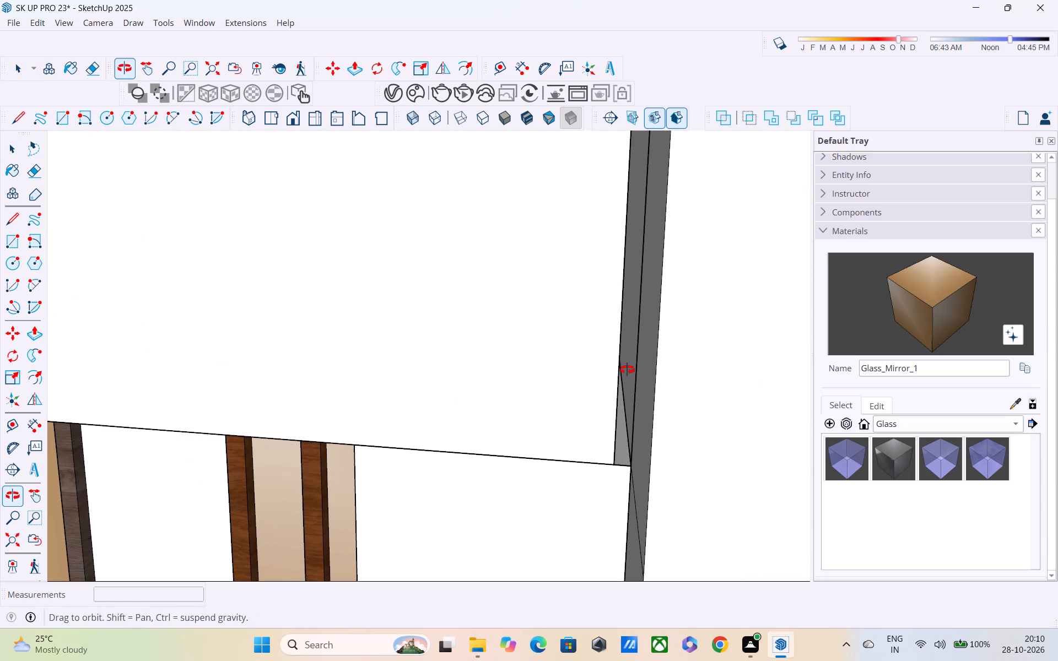
key("p")
scroll(625, 357, "up", 3)
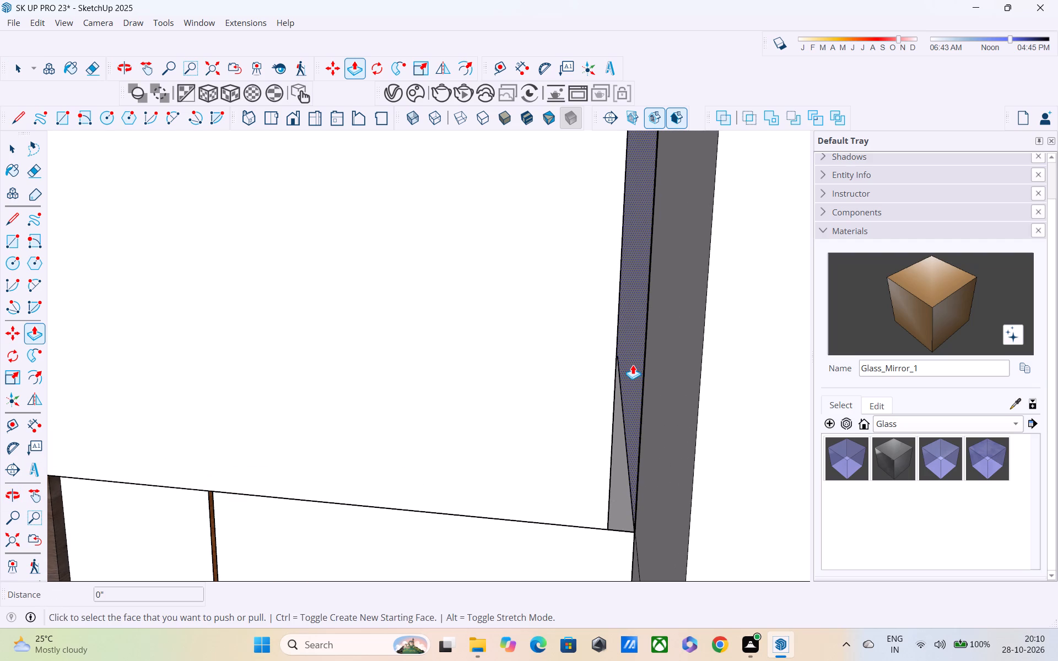
left_click(633, 365)
left_click(619, 370)
scroll(612, 393, "down", 4)
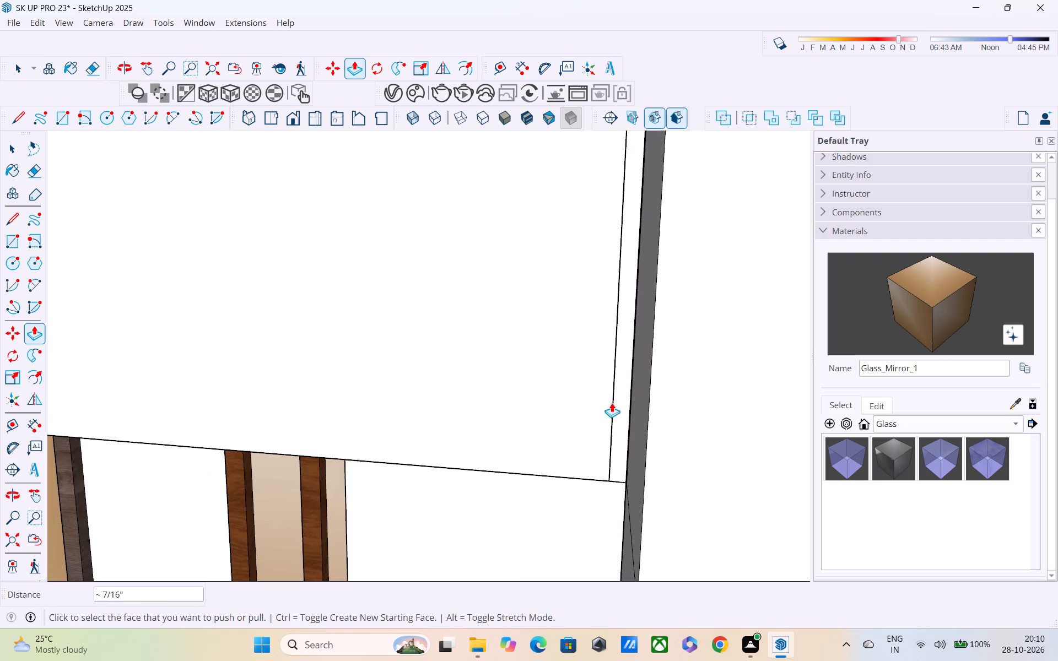
scroll(612, 403, "down", 2)
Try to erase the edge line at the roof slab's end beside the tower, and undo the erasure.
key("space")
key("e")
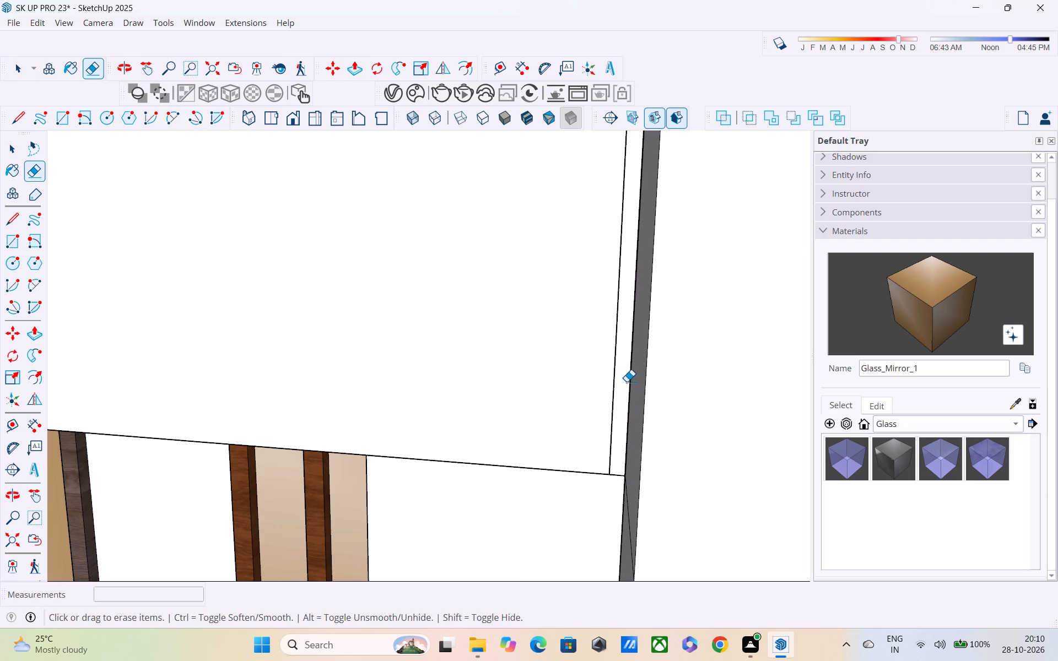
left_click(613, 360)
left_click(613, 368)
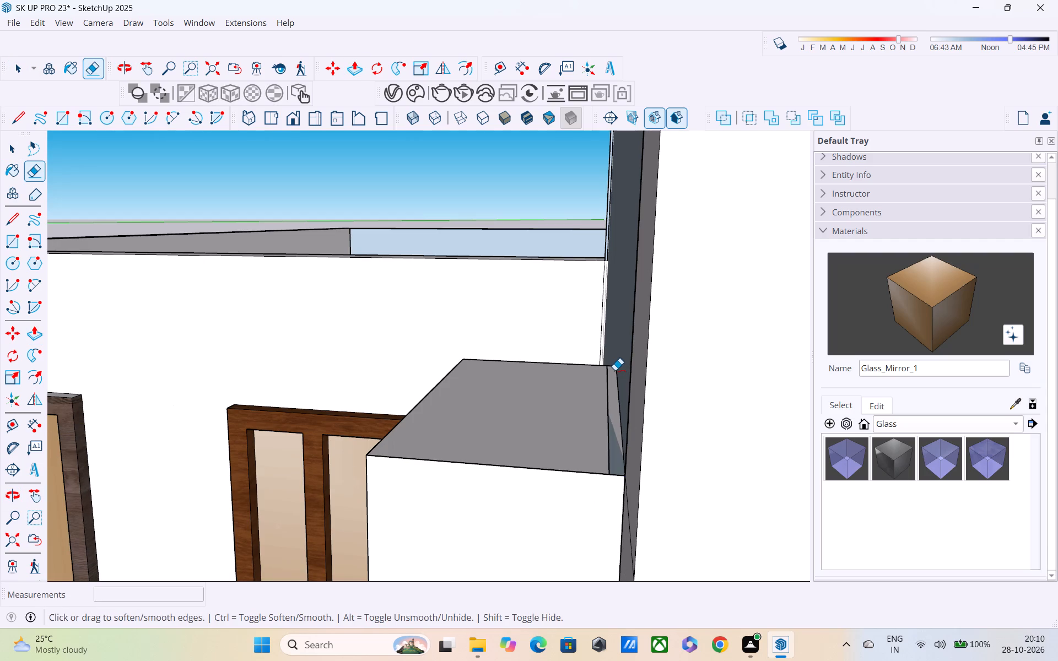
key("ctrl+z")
Open the roof slab group, check its front end beside the tower, and leave the group.
key("space")
double_click(596, 393)
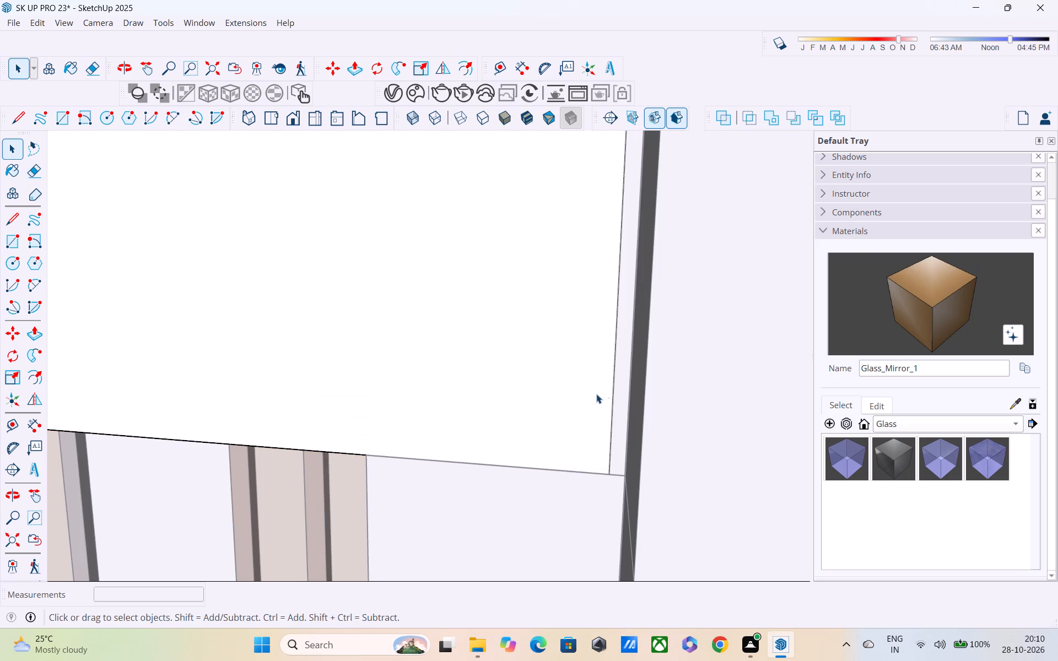
double_click(619, 378)
scroll(621, 387, "down", 6)
scroll(552, 464, "down", 6)
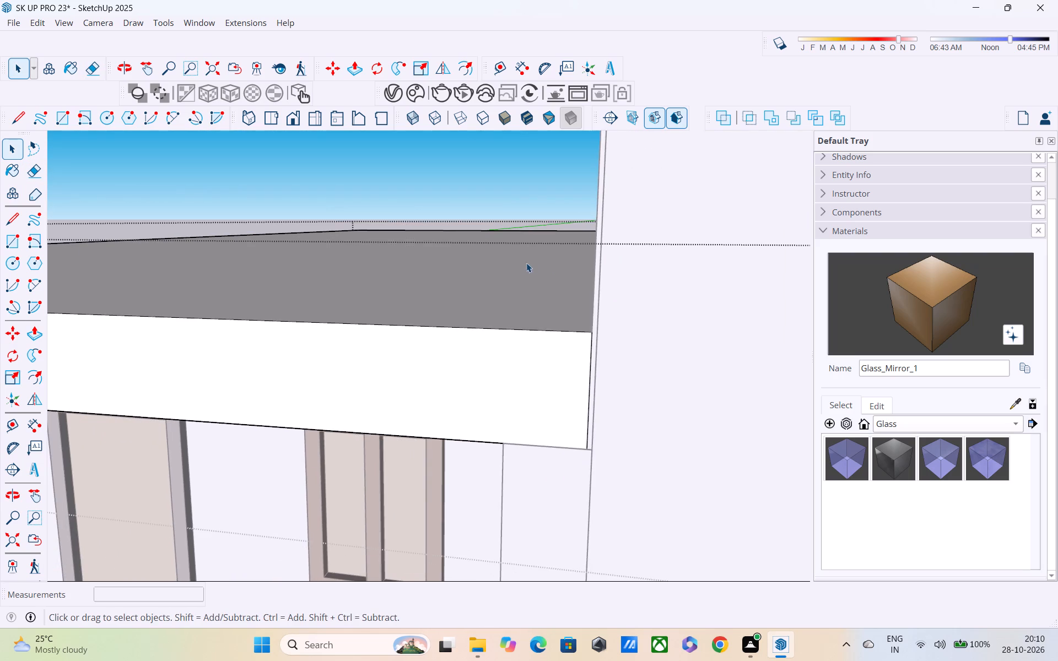
scroll(527, 349, "down", 13)
middle_click_drag(522, 424, 792, 364, "shift")
left_click(196, 353)
Examine where the balcony and its floor slab meet the tower up close, and the roof and facade from the side.
scroll(430, 421, "down", 4)
middle_click_drag(441, 453, 466, 378)
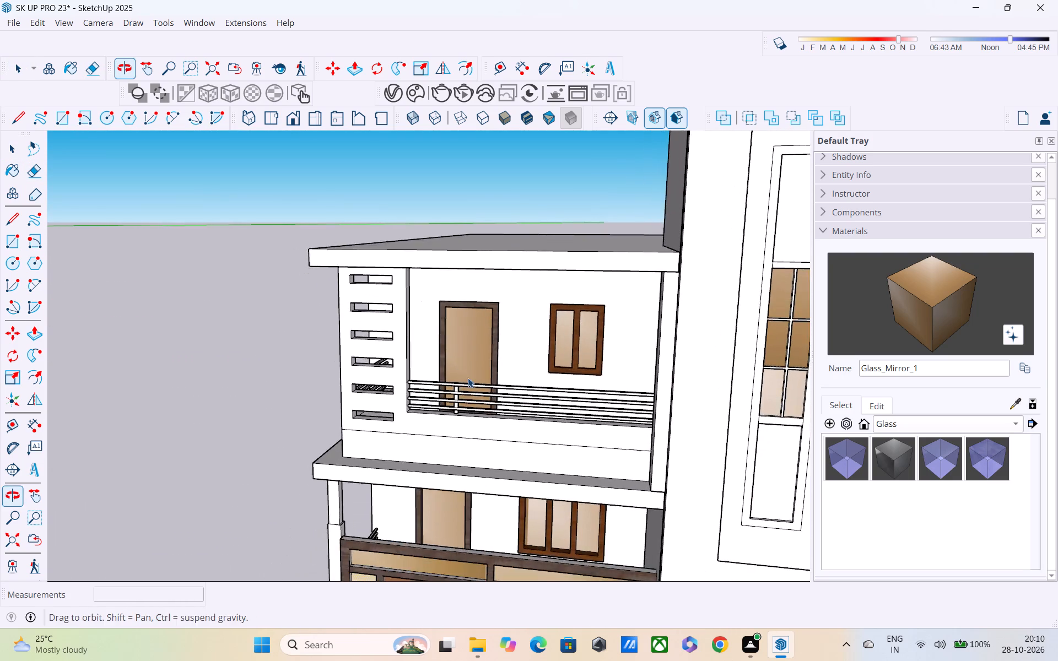
scroll(557, 456, "up", 5)
middle_click_drag(579, 467, 573, 407)
scroll(573, 407, "down", 1)
scroll(657, 489, "up", 4)
scroll(697, 451, "up", 4)
middle_click_drag(728, 476, 643, 462)
scroll(567, 471, "down", 1)
scroll(679, 467, "up", 1)
middle_click_drag(670, 492, 500, 535, "shift")
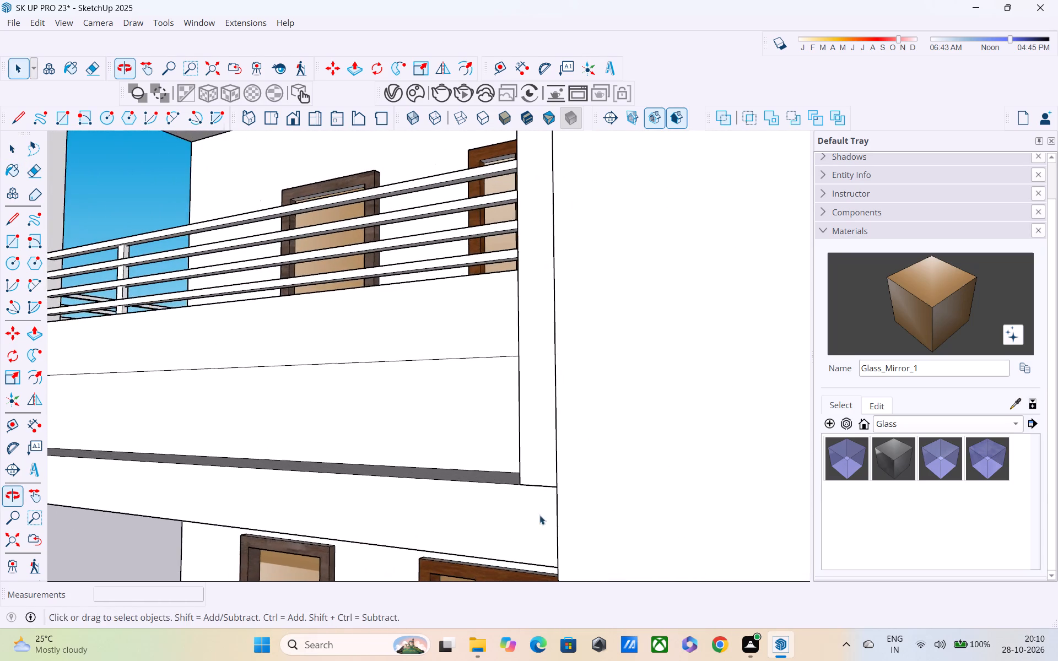
scroll(616, 500, "up", 1)
middle_click_drag(616, 500, 824, 538)
middle_click_drag(582, 497, 651, 531)
scroll(640, 525, "up", 1)
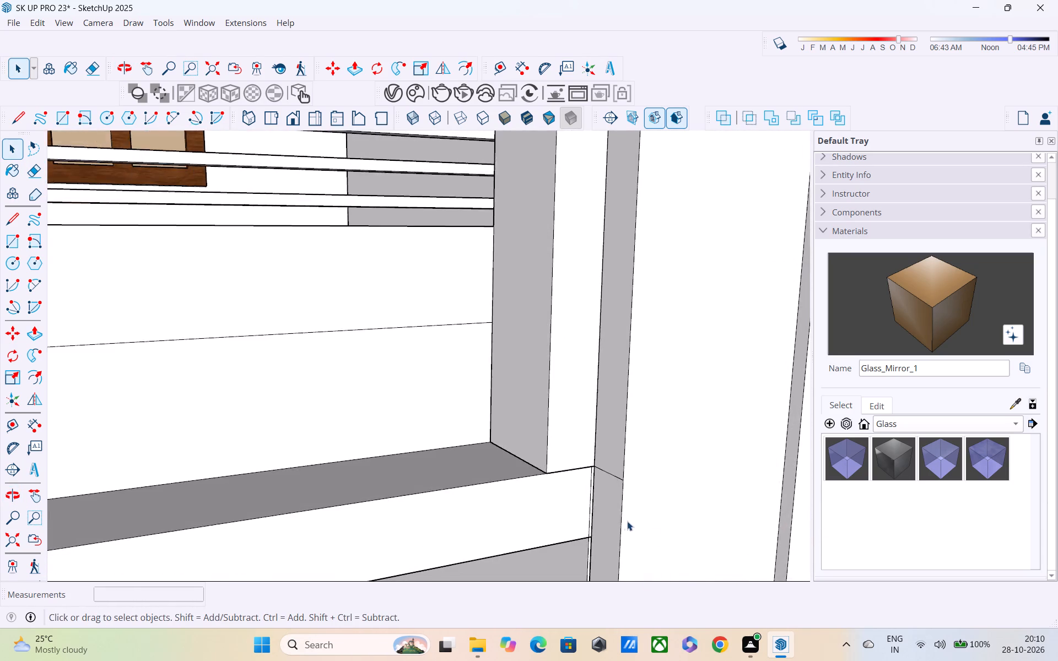
scroll(624, 521, "down", 4)
scroll(606, 535, "up", 1)
scroll(606, 535, "down", 8)
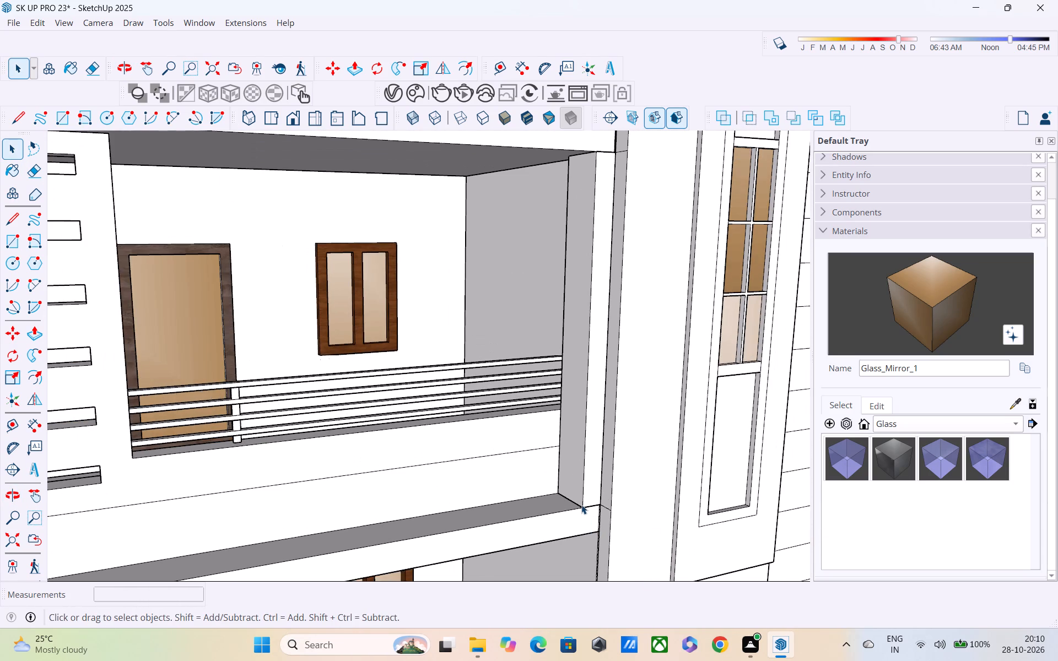
scroll(581, 505, "down", 10)
middle_click_drag(579, 490, 584, 485)
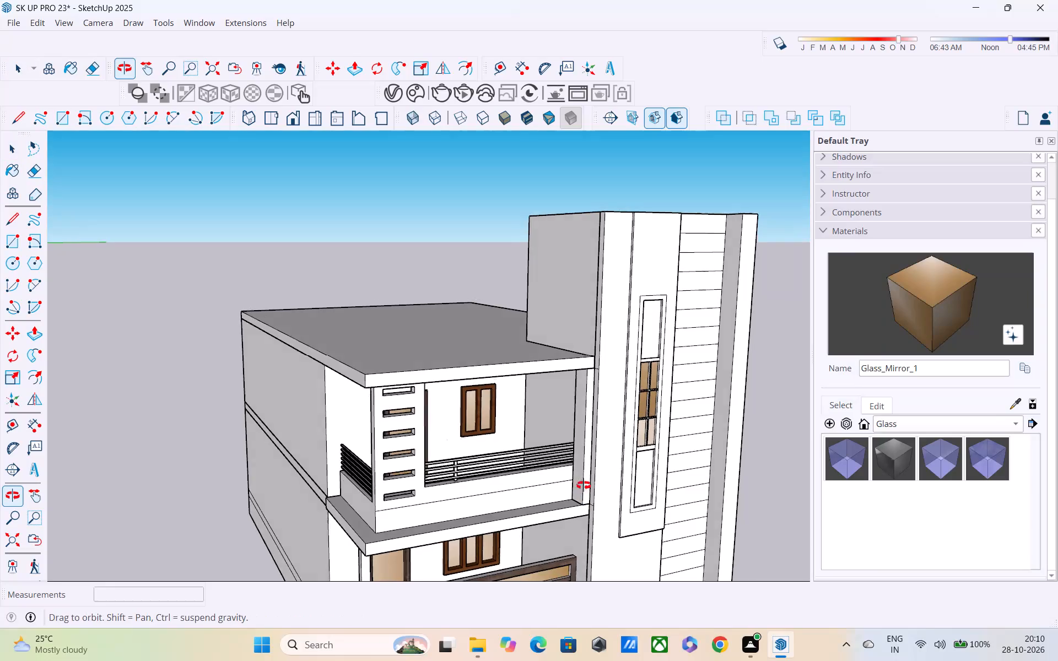
middle_click_drag(584, 485, 780, 512)
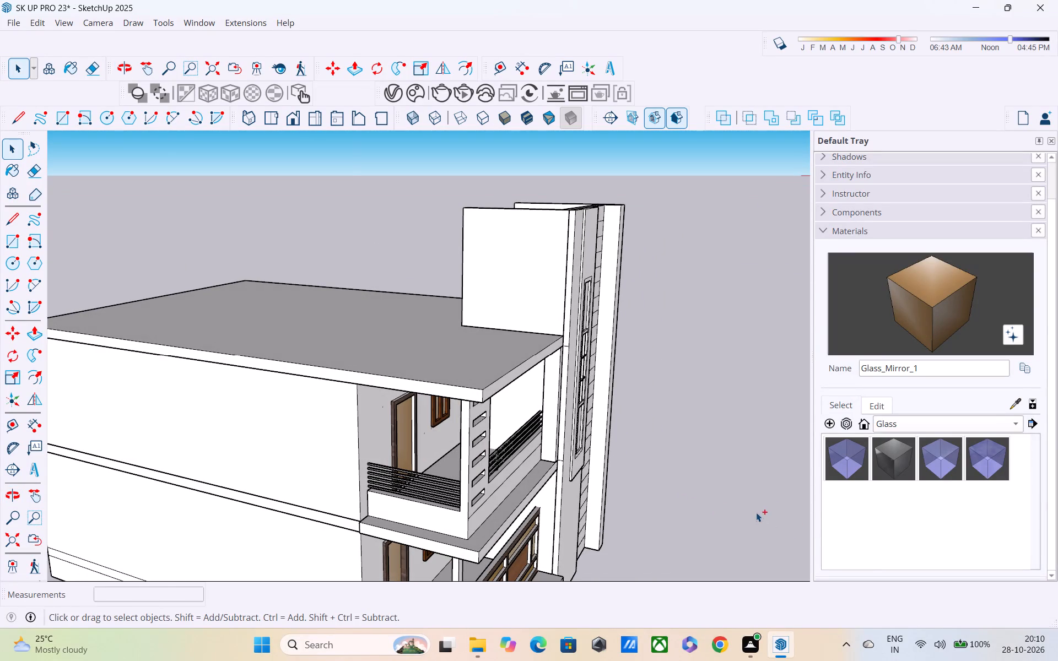
Undo the last change at the roof slab and leave the roof slab's group.
key("ctrl+z")
key("space")
left_click(661, 489)
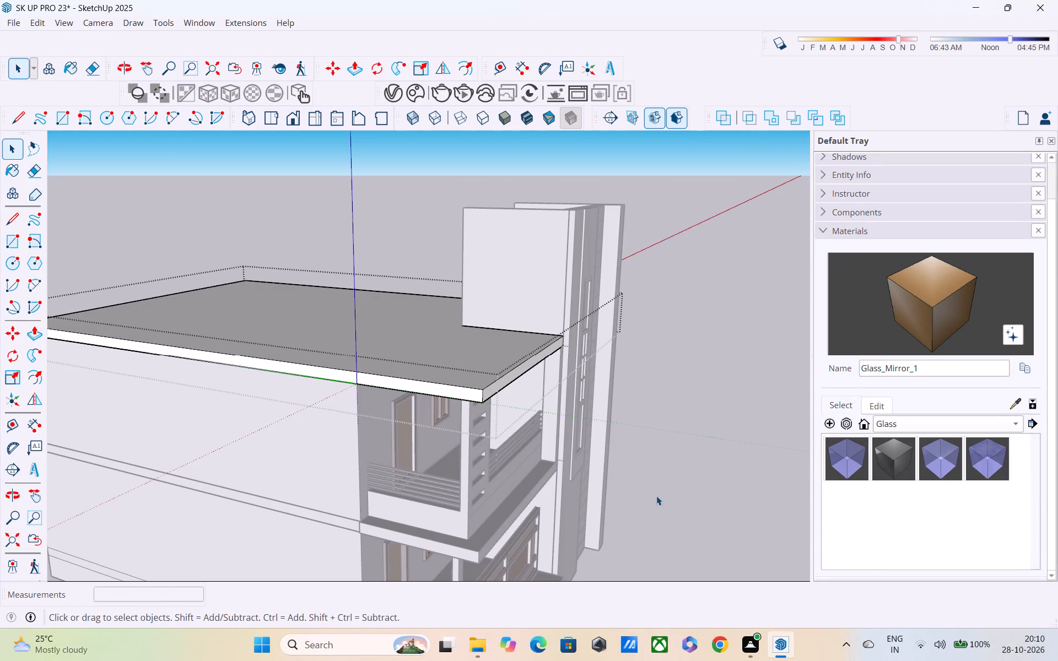
Examine where the roof slab, balcony and floor slab meet the tower, from the front and the side.
middle_click_drag(609, 523, 495, 475)
scroll(624, 496, "up", 5)
scroll(592, 496, "down", 1)
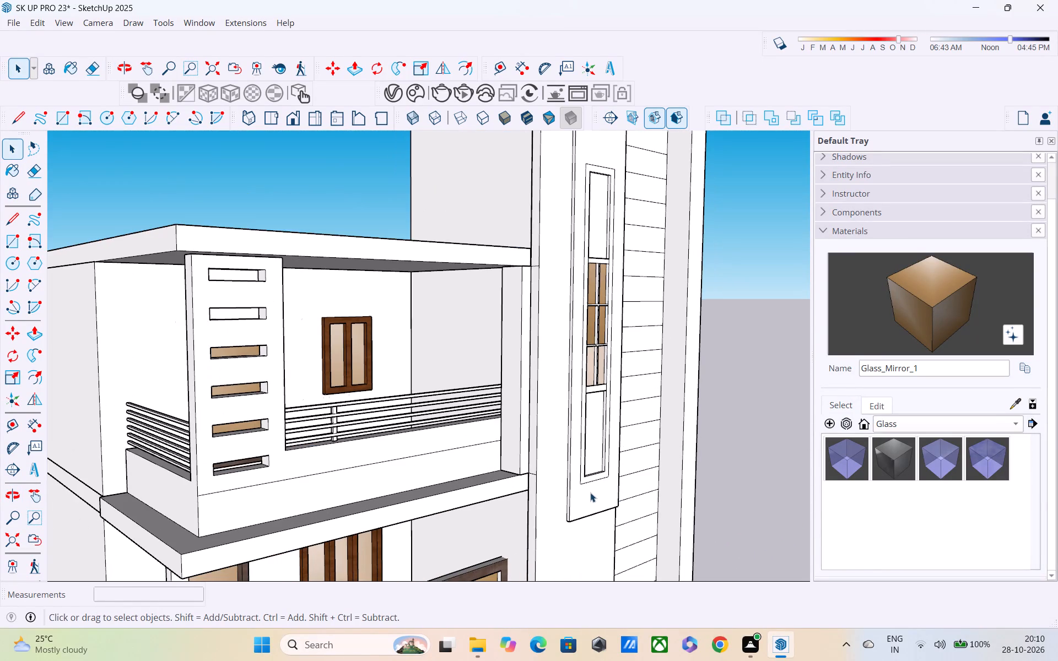
scroll(587, 484, "down", 5)
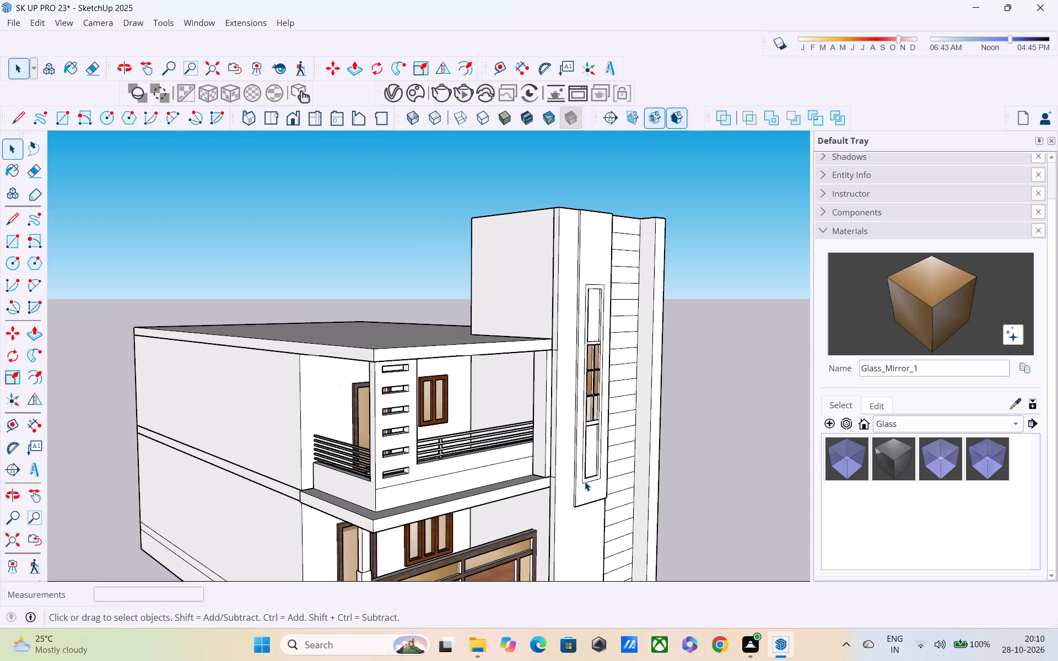
middle_click_drag(585, 481, 435, 500)
middle_click_drag(478, 481, 807, 517)
scroll(549, 485, "up", 2)
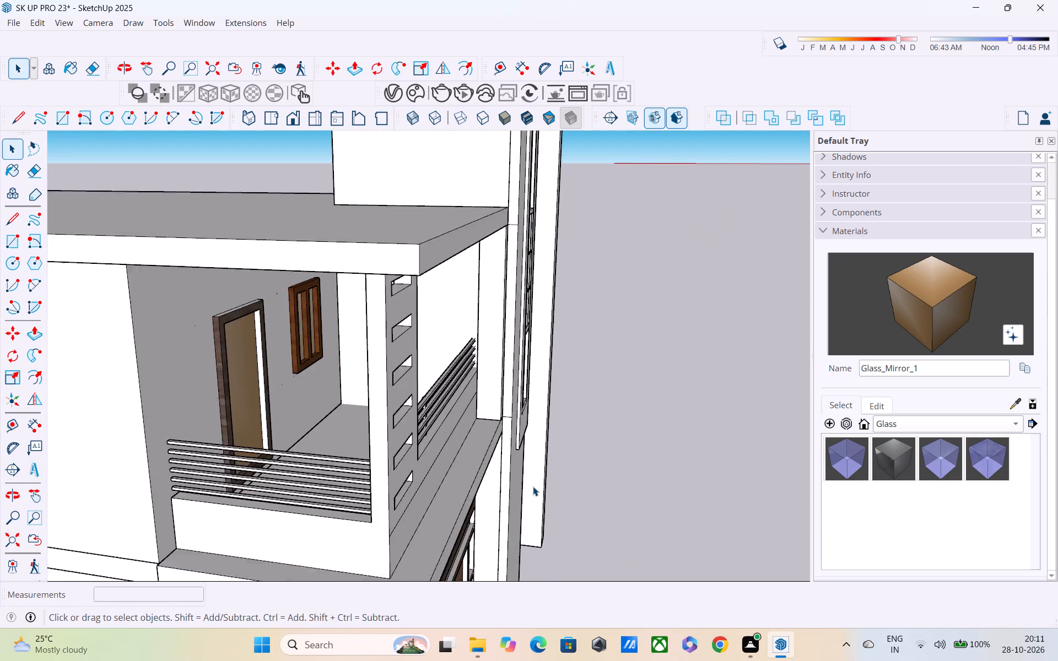
scroll(533, 486, "up", 3)
scroll(458, 488, "up", 2)
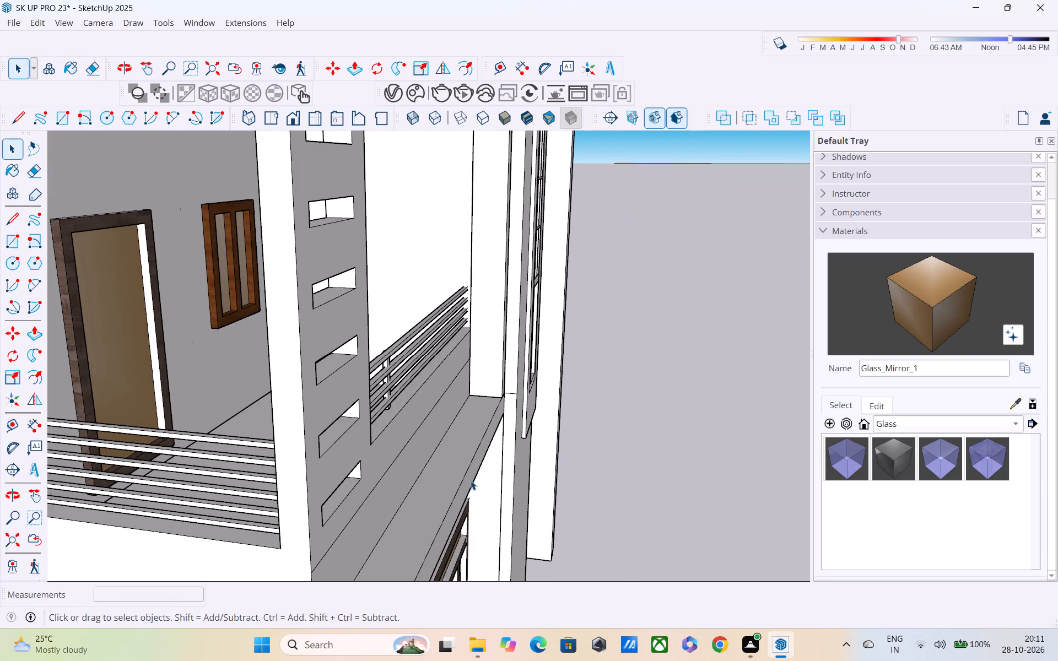
Open the balcony group and pull the floor slab's front face outward toward the tower's front face with Push/Pull.
double_click(472, 486)
middle_click_drag(472, 486, 269, 474)
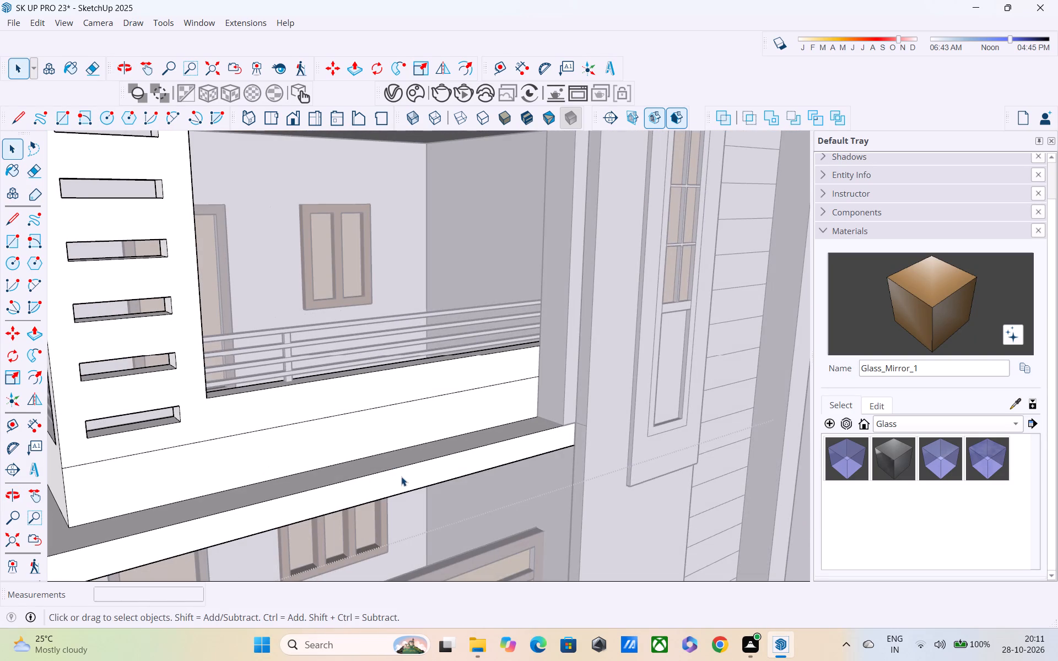
double_click(401, 477)
key("p")
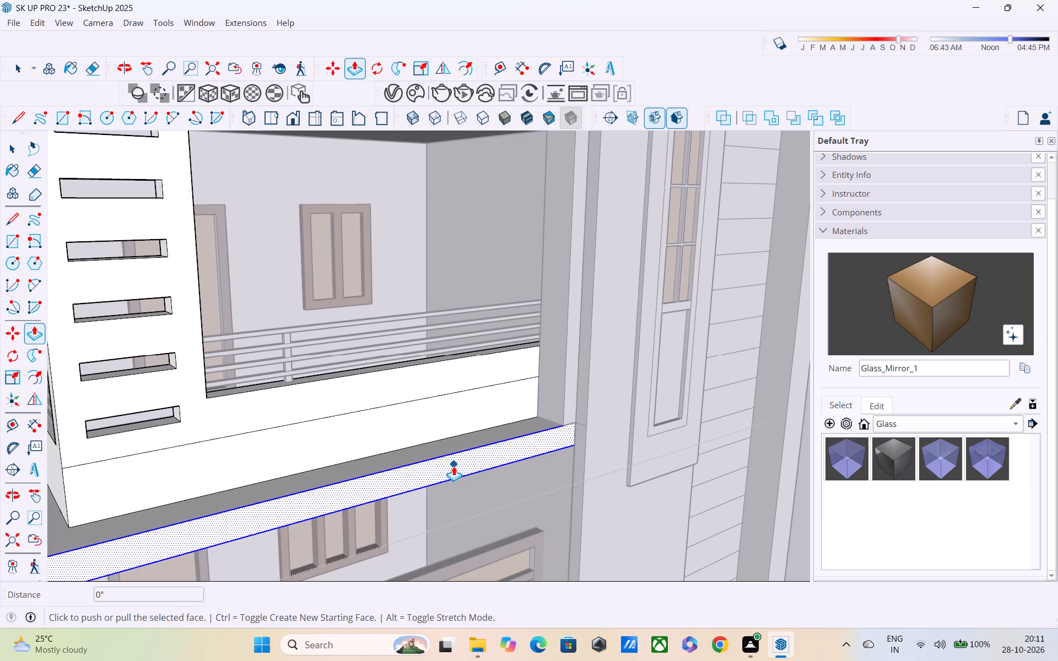
left_click(454, 466)
middle_click_drag(521, 480, 559, 563, "shift")
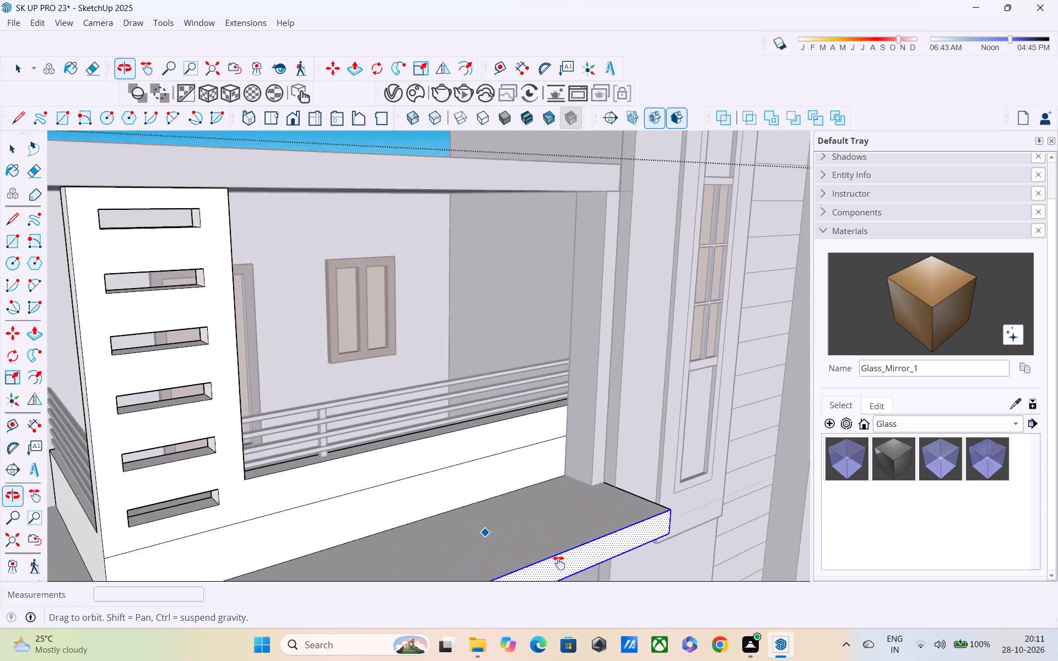
middle_click_drag(559, 563, 565, 581, "shift")
left_click(624, 492)
Draw a short line on the balcony slab's top from the wall pier's corner to the slab's front edge, beside the tower.
middle_click_drag(619, 519, 615, 530)
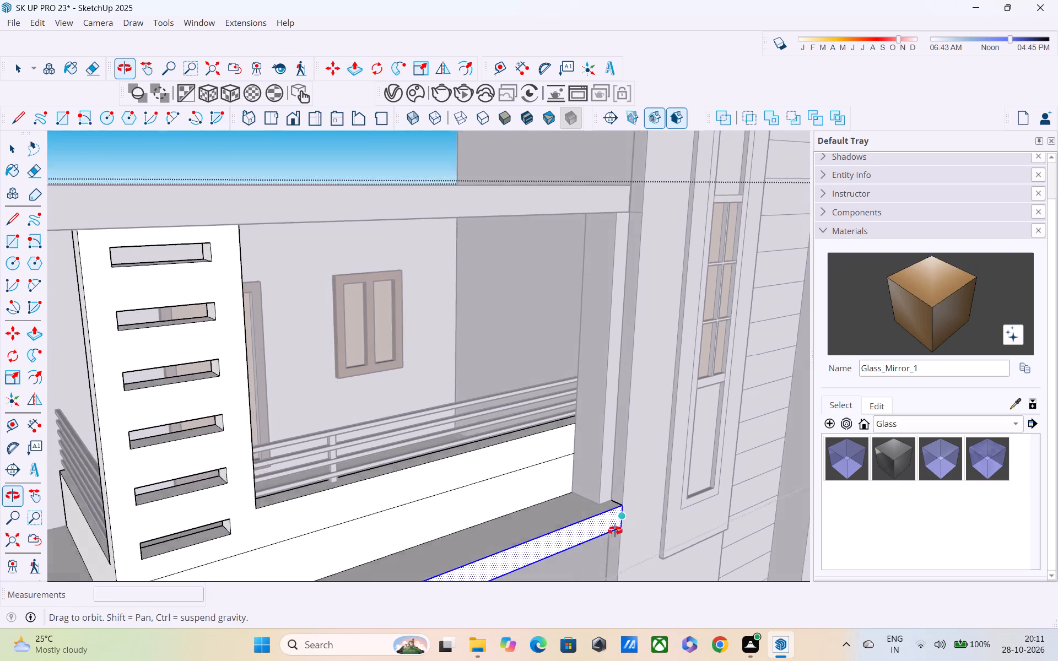
middle_click_drag(615, 530, 511, 539)
scroll(510, 542, "down", 4)
scroll(621, 544, "down", 1)
middle_click_drag(621, 544, 519, 515)
scroll(517, 515, "down", 3)
middle_click_drag(516, 518, 516, 519)
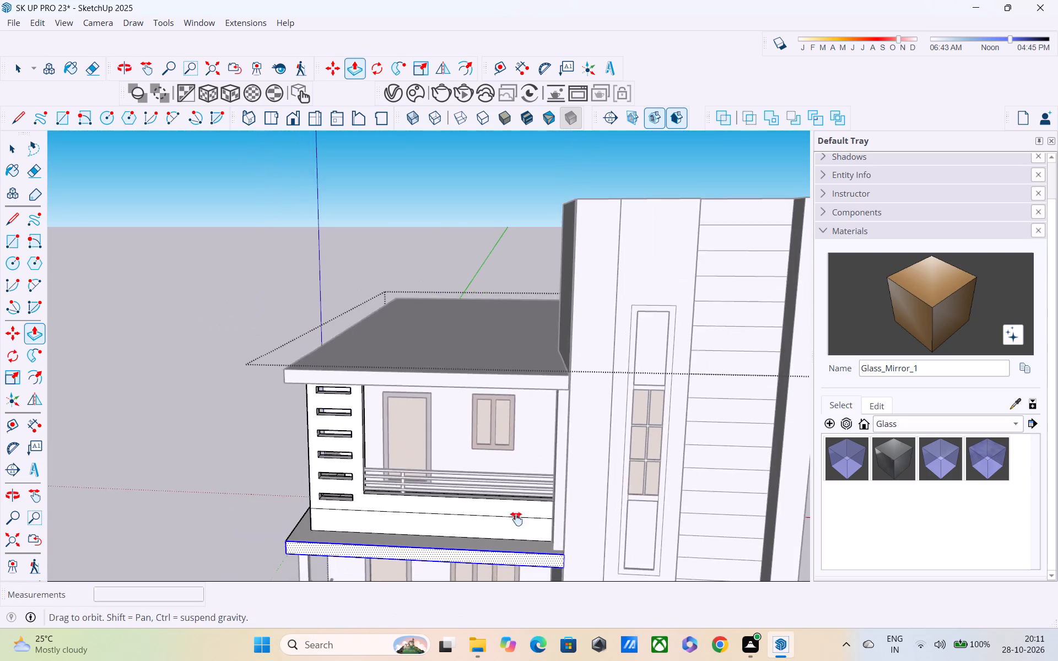
middle_click_drag(516, 519, 522, 605)
middle_click_drag(531, 597, 527, 464)
middle_click_drag(527, 522, 516, 442, "shift")
middle_click_drag(514, 502, 510, 456)
scroll(516, 504, "up", 2)
key("l")
scroll(550, 493, "up", 3)
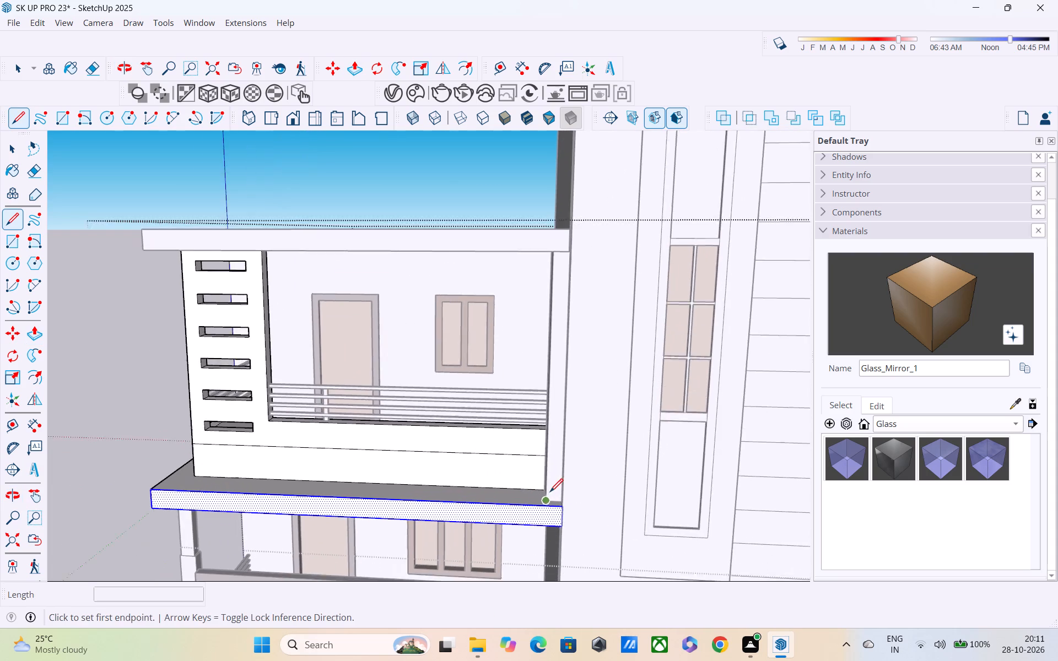
left_click(547, 499)
left_click(547, 510)
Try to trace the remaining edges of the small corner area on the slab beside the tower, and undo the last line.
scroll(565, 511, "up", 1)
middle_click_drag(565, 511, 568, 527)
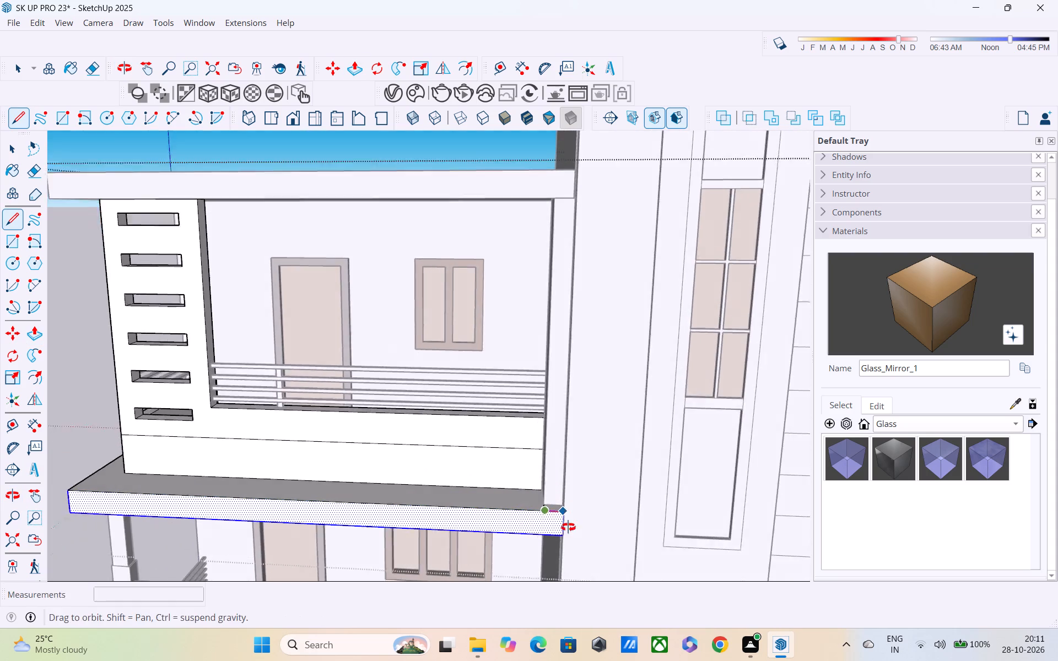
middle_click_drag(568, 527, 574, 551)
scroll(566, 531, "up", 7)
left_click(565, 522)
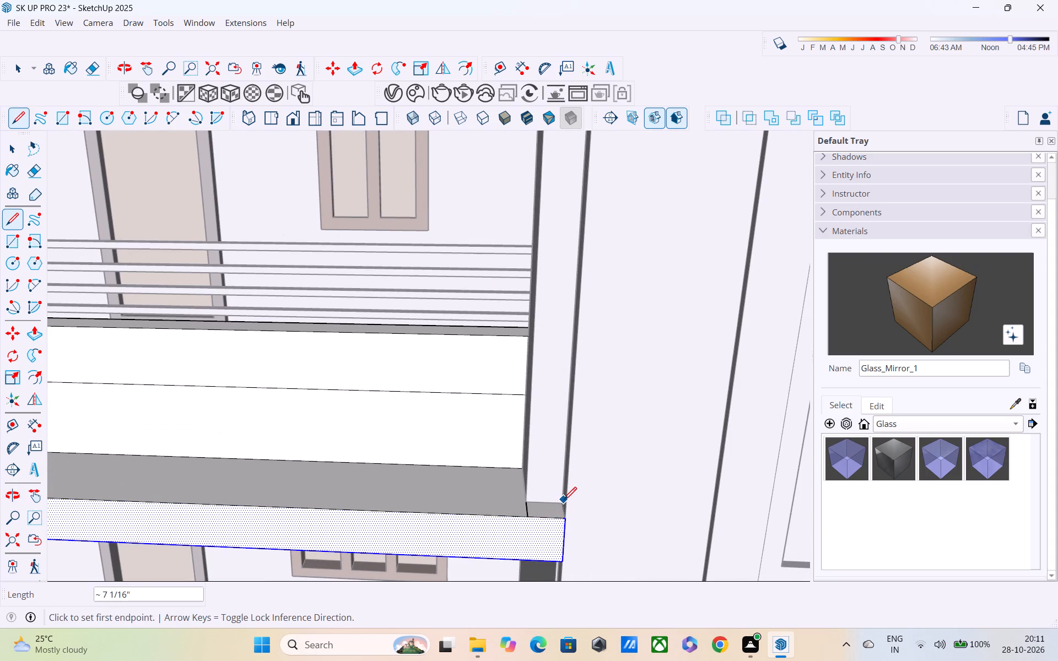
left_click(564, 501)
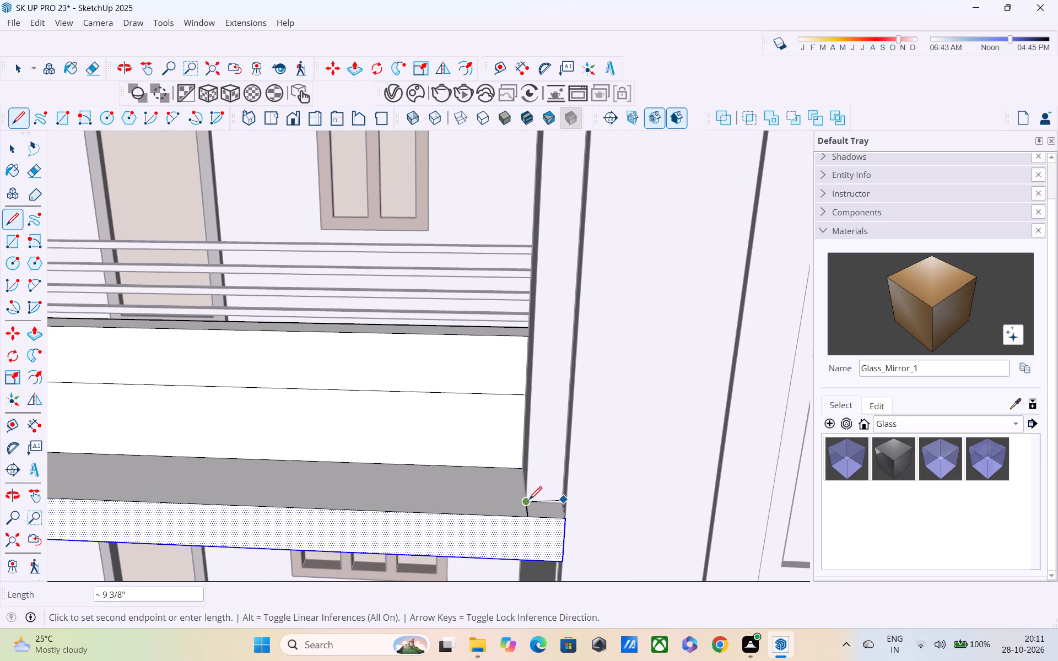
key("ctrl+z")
Draw the front and back edges of the small corner area on the slab, about 7 1/16" wide, below the wall pier.
middle_click_drag(546, 531, 597, 575)
scroll(573, 511, "up", 4)
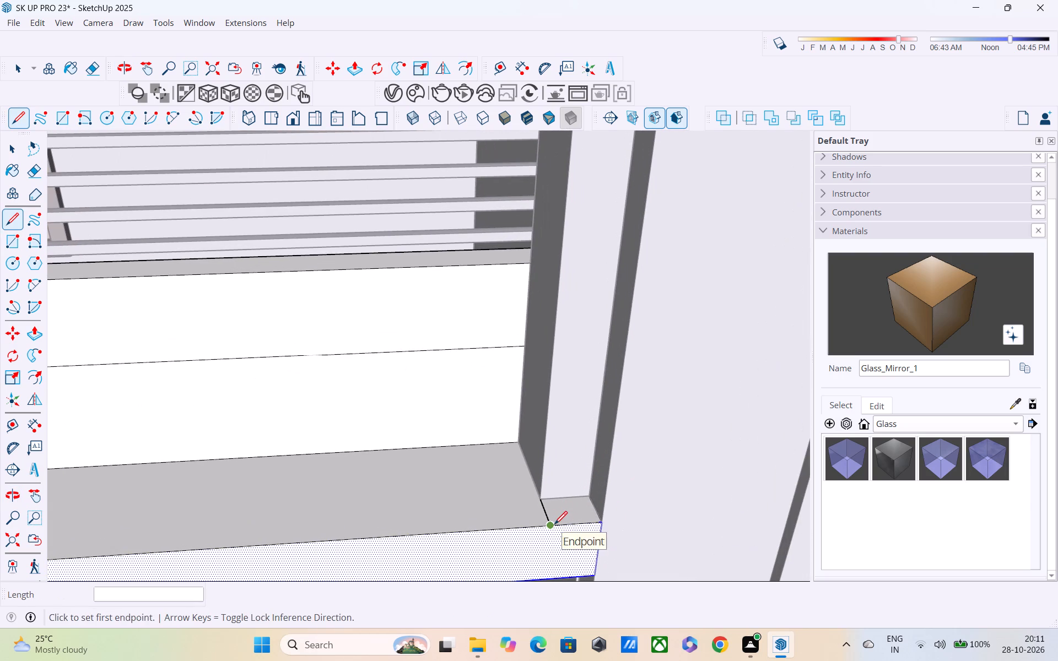
left_click(547, 528)
left_click(599, 522)
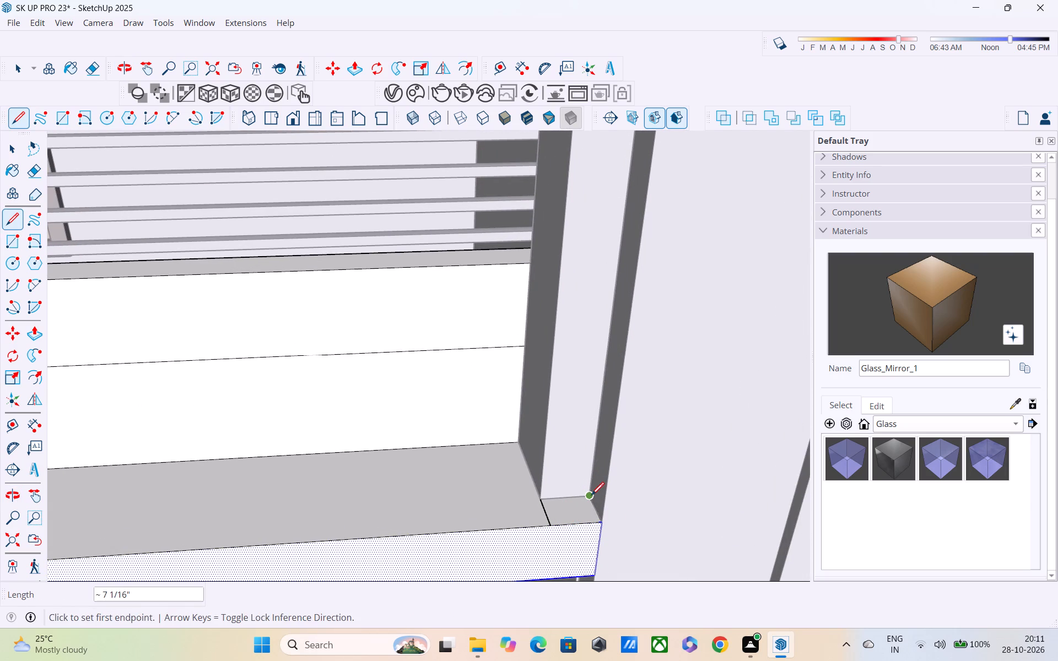
left_click(591, 496)
left_click(542, 505)
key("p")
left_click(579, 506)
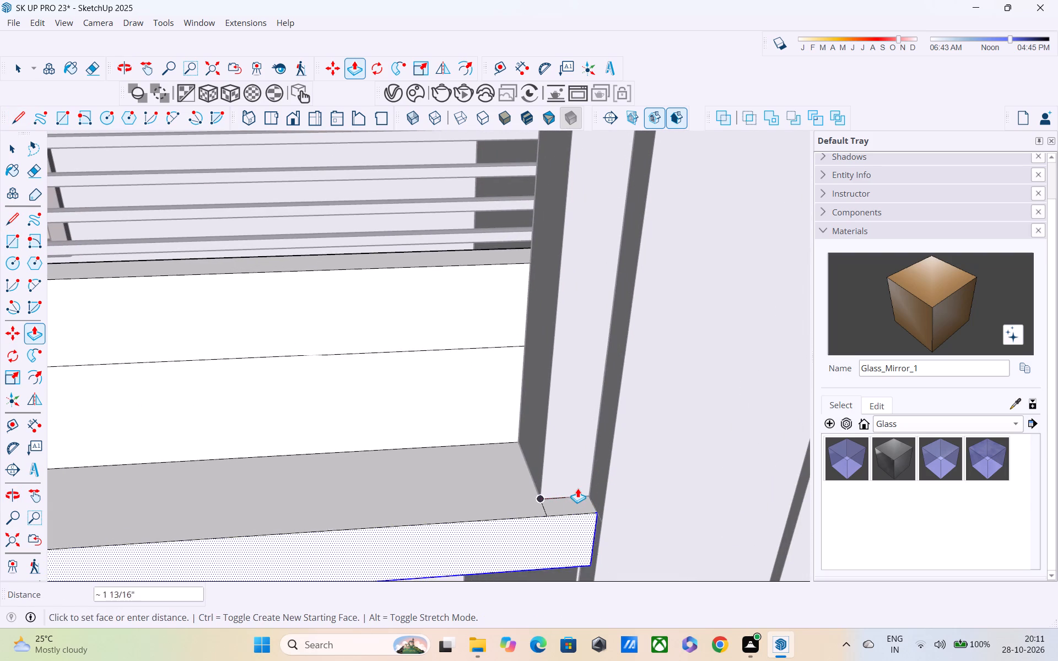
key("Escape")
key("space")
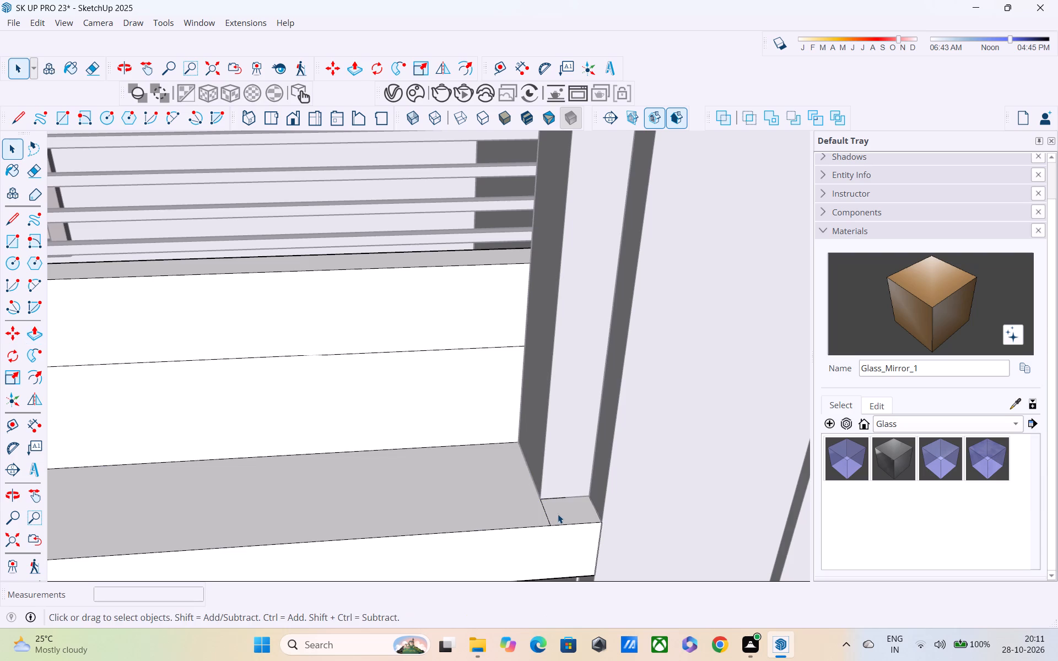
Retrace the front and back edges of the small corner rectangle on the balcony slab beside the tower.
key("l")
scroll(549, 518, "up", 1)
left_click(549, 523)
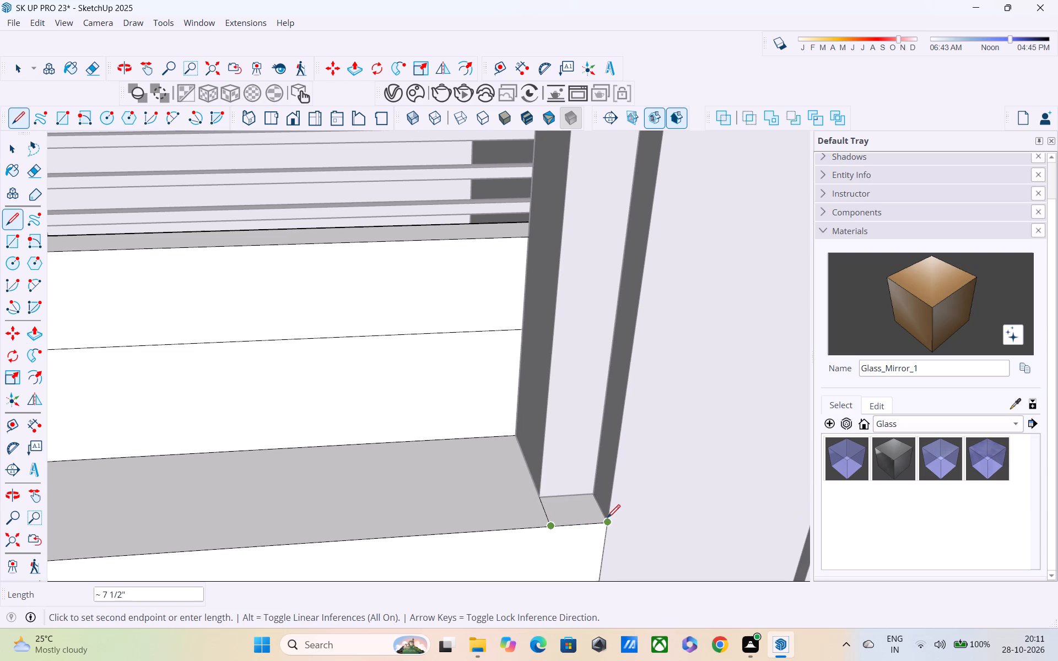
left_click(606, 524)
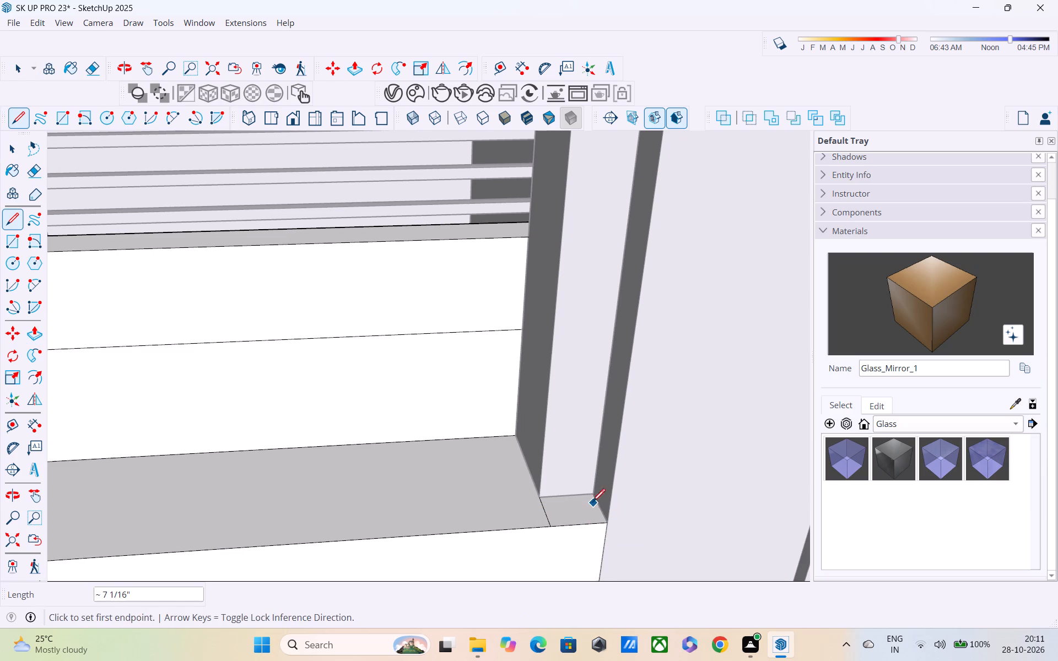
left_click(591, 494)
left_click(544, 500)
Pull the small corner rectangle up 10' 10" to the top of the roof slab, forming a post beside the tower.
key("space")
key("p")
left_click(572, 512)
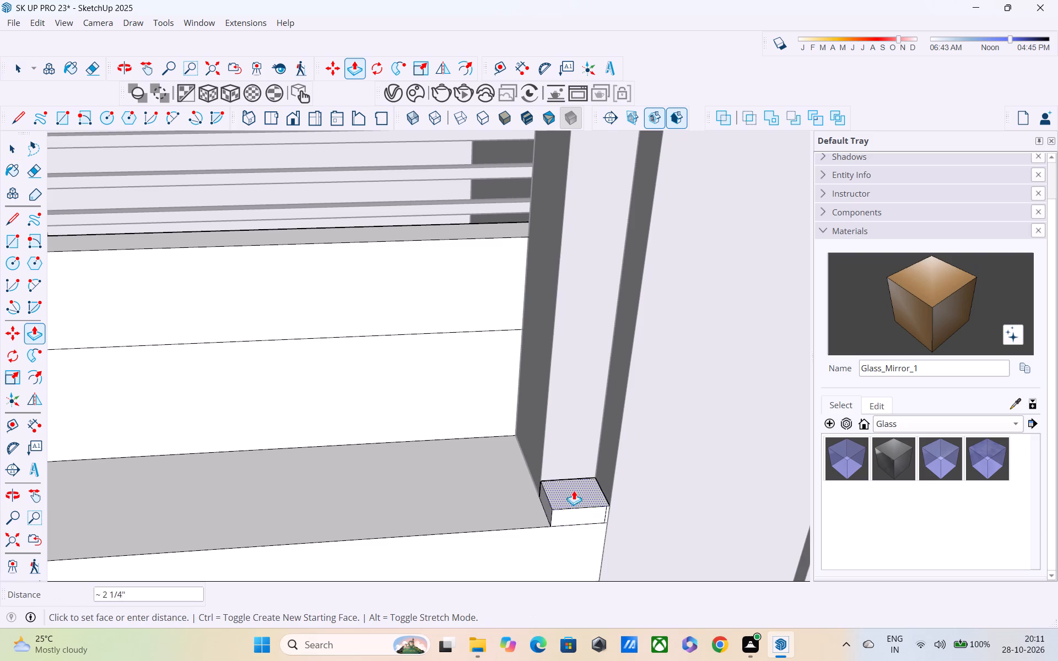
scroll(569, 466, "down", 5)
middle_click_drag(566, 451, 566, 574, "shift")
scroll(566, 464, "down", 3)
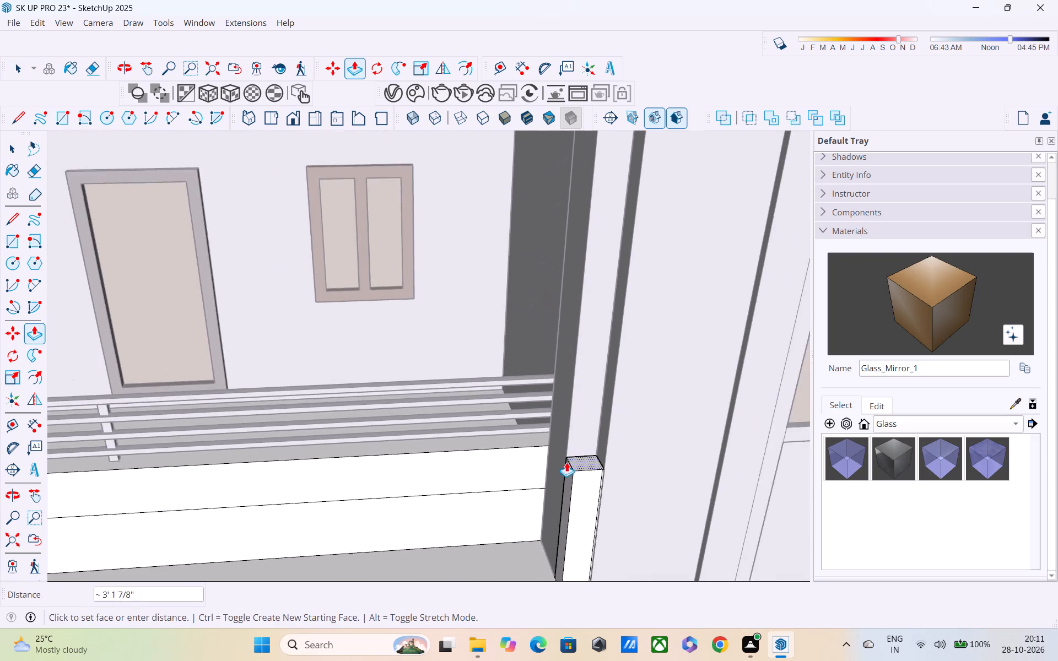
middle_click_drag(566, 462, 590, 602)
middle_click_drag(616, 344, 640, 502, "shift")
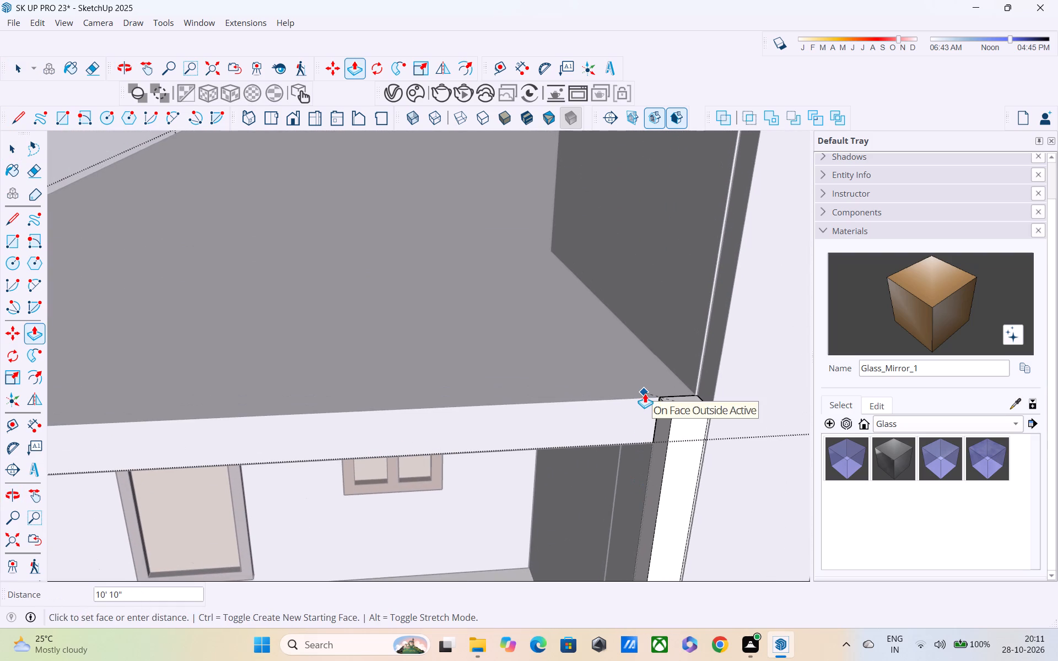
left_click(645, 393)
Examine the post's top and the roof slab's front edge beside the tower from several angles.
middle_click_drag(591, 424, 762, 427, "shift")
scroll(762, 427, "up", 1)
scroll(762, 427, "down", 5)
middle_click_drag(695, 449, 604, 449)
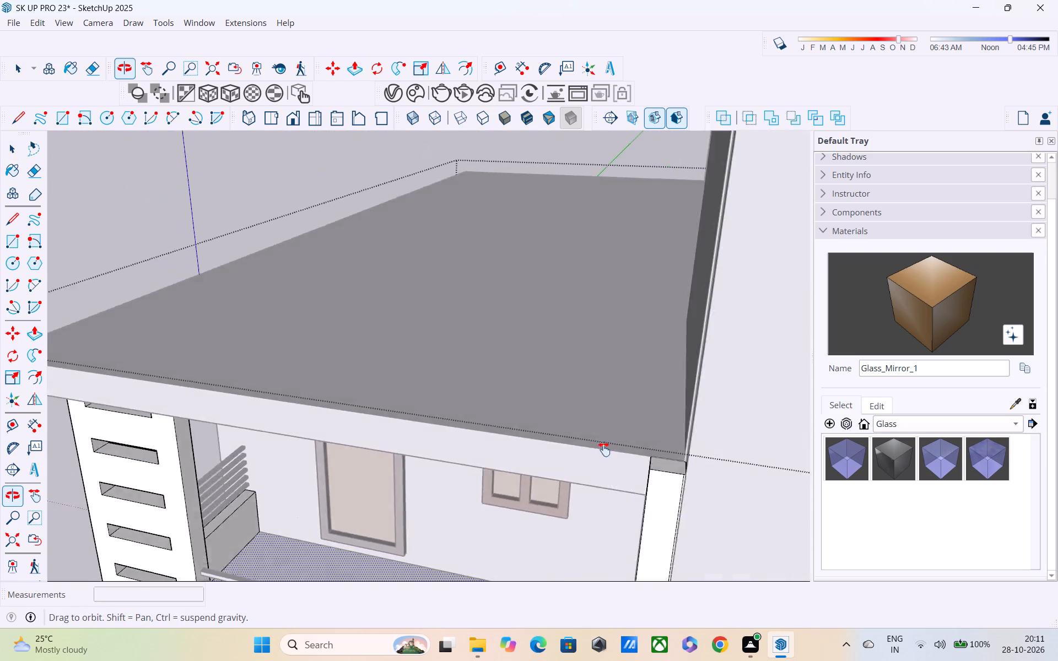
middle_click_drag(604, 449, 906, 435)
scroll(906, 435, "up", 1)
middle_click_drag(671, 434, 317, 405, "shift")
middle_click_drag(318, 439, 643, 409)
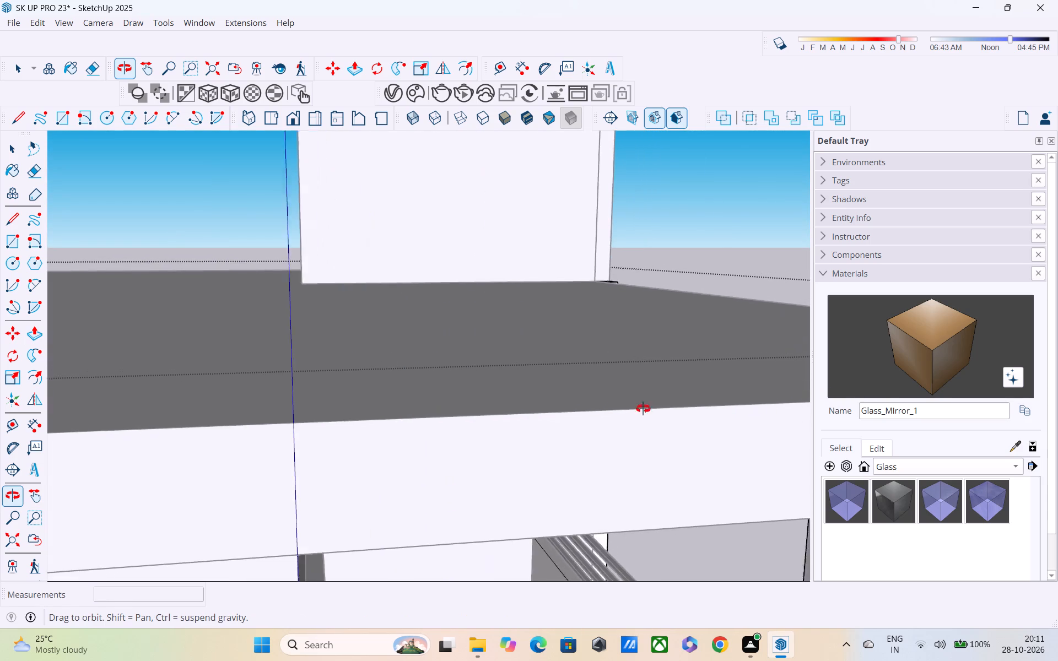
middle_click_drag(643, 409, 606, 409)
scroll(751, 414, "down", 1)
middle_click_drag(752, 420, 312, 427)
middle_click_drag(705, 419, 377, 420)
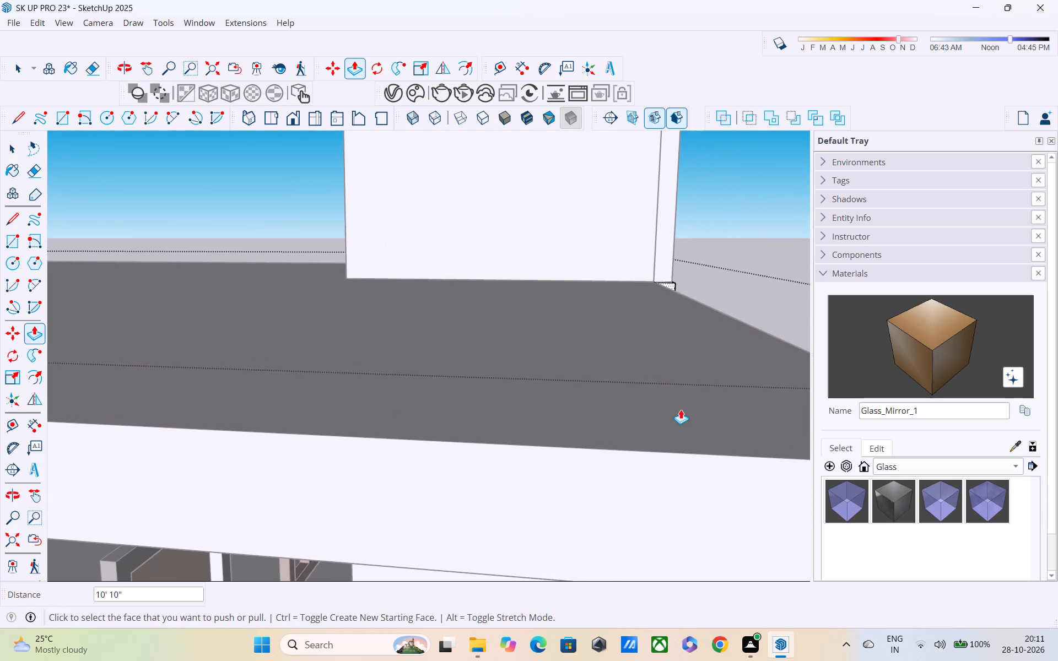
scroll(681, 409, "down", 4)
middle_click_drag(714, 426, 493, 385)
scroll(501, 391, "down", 5)
middle_click_drag(566, 443, 381, 422, "shift")
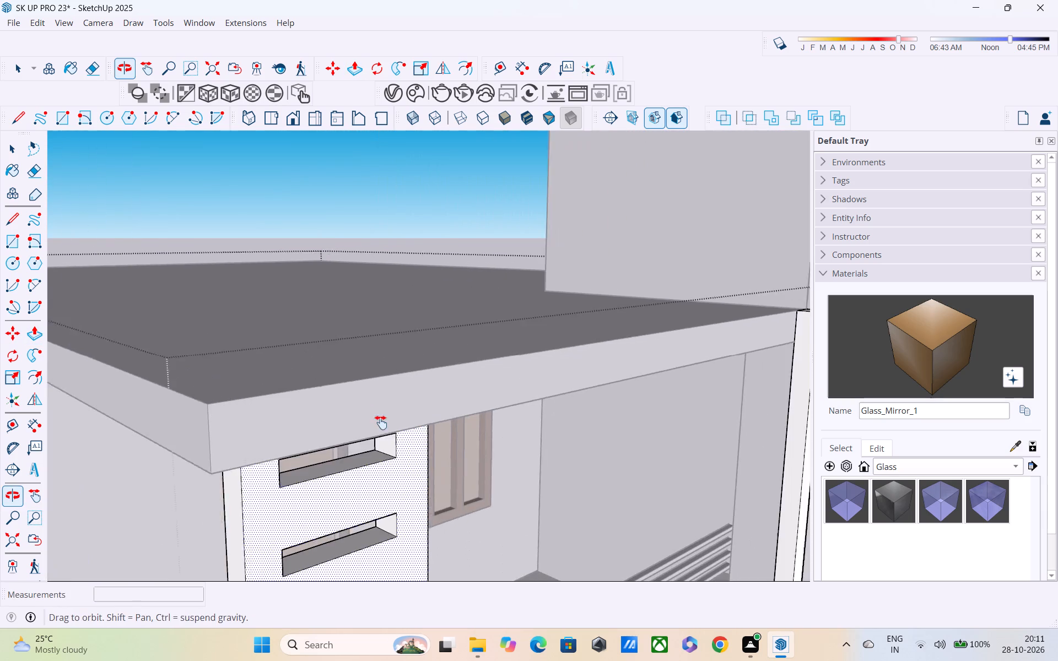
middle_click_drag(381, 422, 357, 423, "shift")
scroll(471, 427, "down", 3)
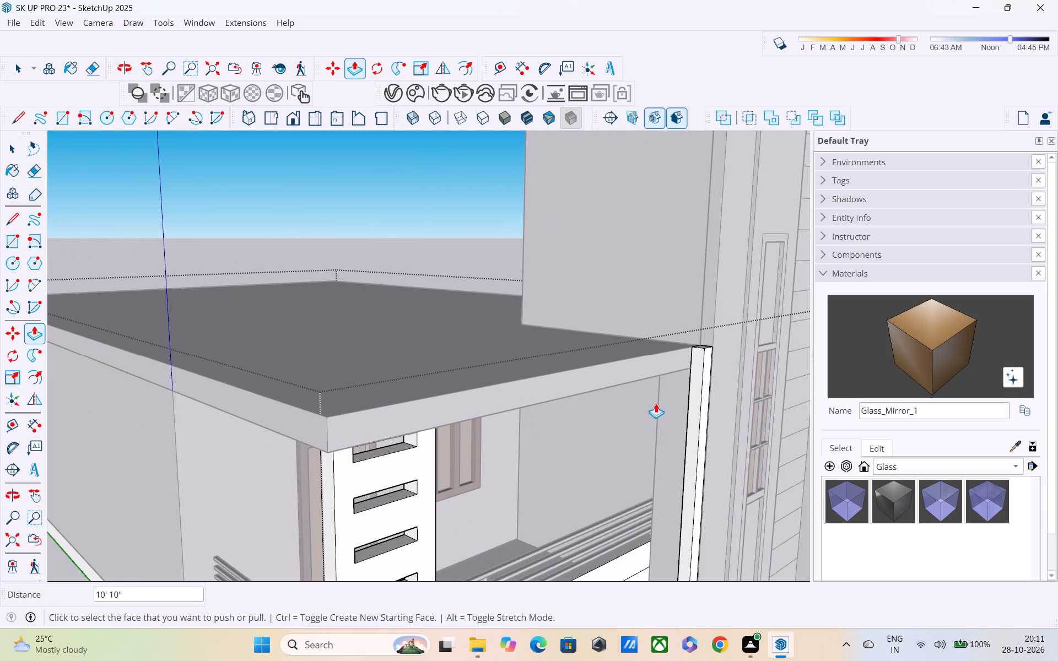
Draw a horizontal line across the post's side face, level with the underside of the roof slab.
key("l")
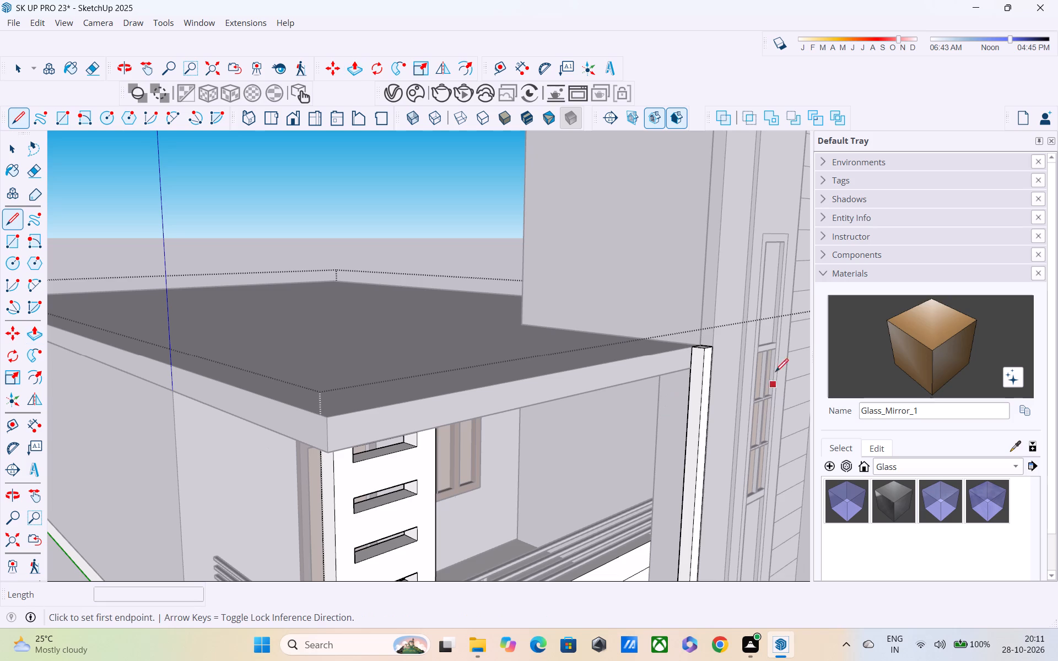
left_click(690, 372)
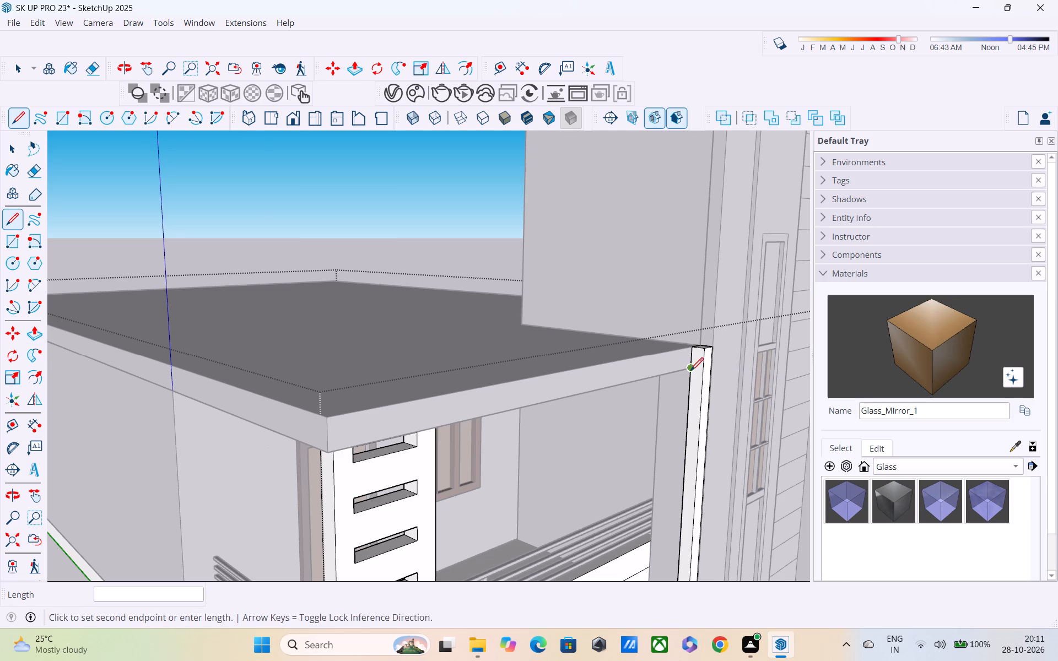
left_click(704, 372)
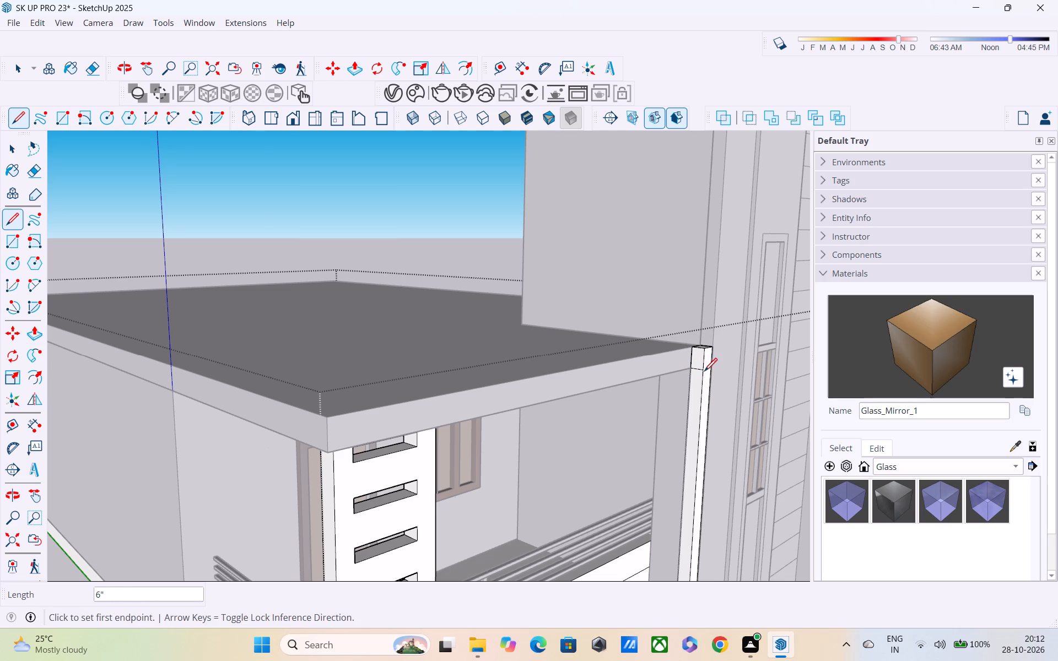
Pull the upper part of the post's side face along the roof slab's front to its far end, forming a fascia beam.
key("p")
left_click(697, 356)
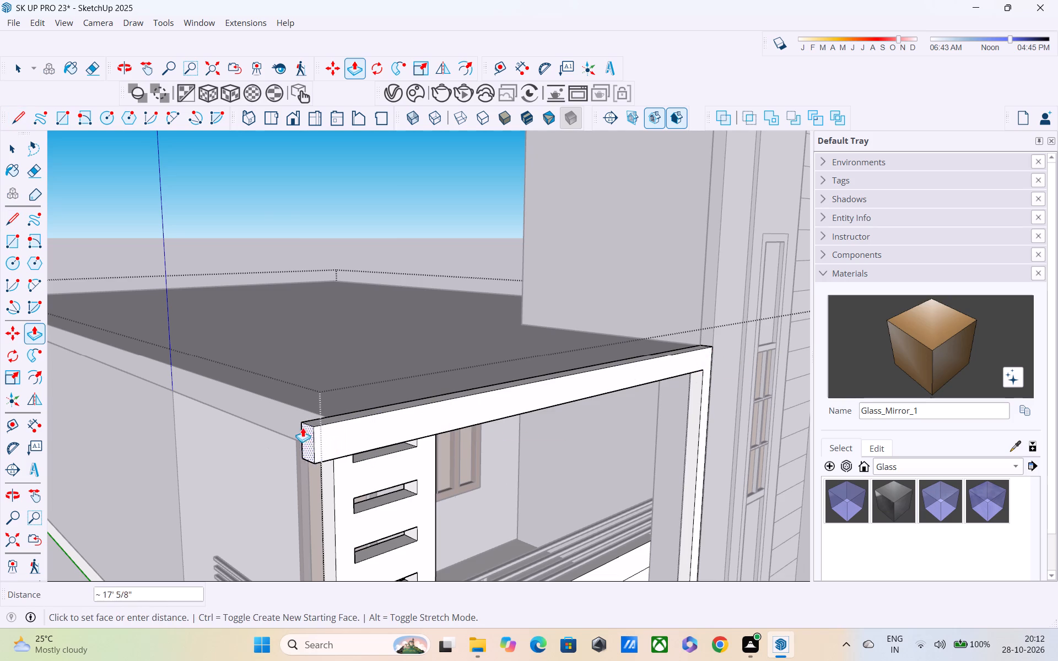
left_click(287, 415)
middle_click_drag(370, 456, 376, 398)
scroll(376, 397, "down", 5)
middle_click_drag(388, 433, 242, 434)
scroll(239, 434, "down", 5)
key("space")
scroll(309, 481, "down", 5)
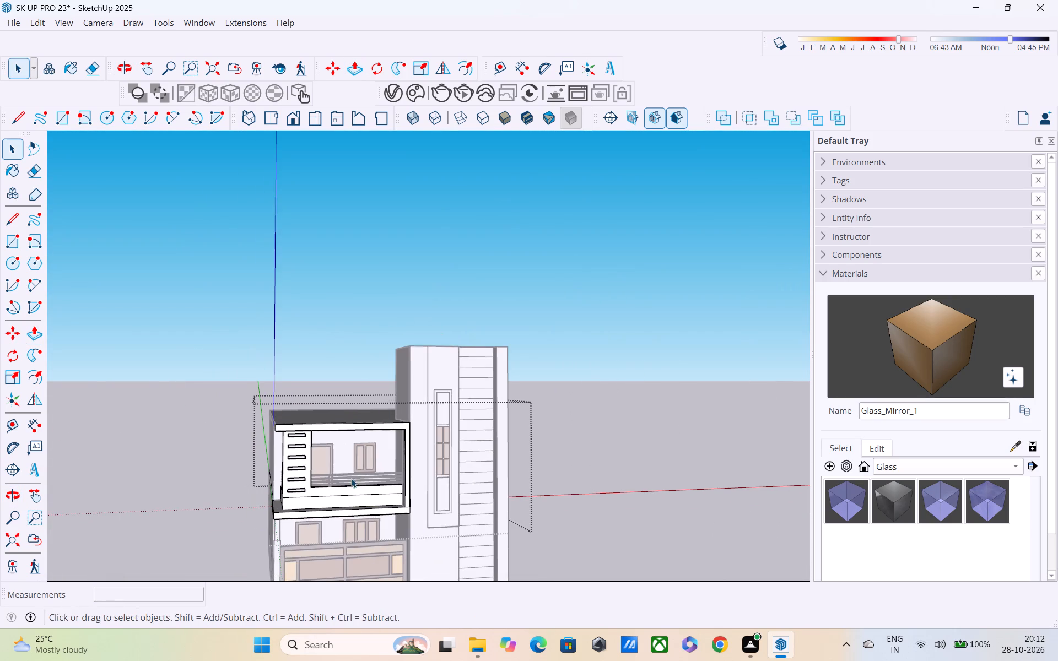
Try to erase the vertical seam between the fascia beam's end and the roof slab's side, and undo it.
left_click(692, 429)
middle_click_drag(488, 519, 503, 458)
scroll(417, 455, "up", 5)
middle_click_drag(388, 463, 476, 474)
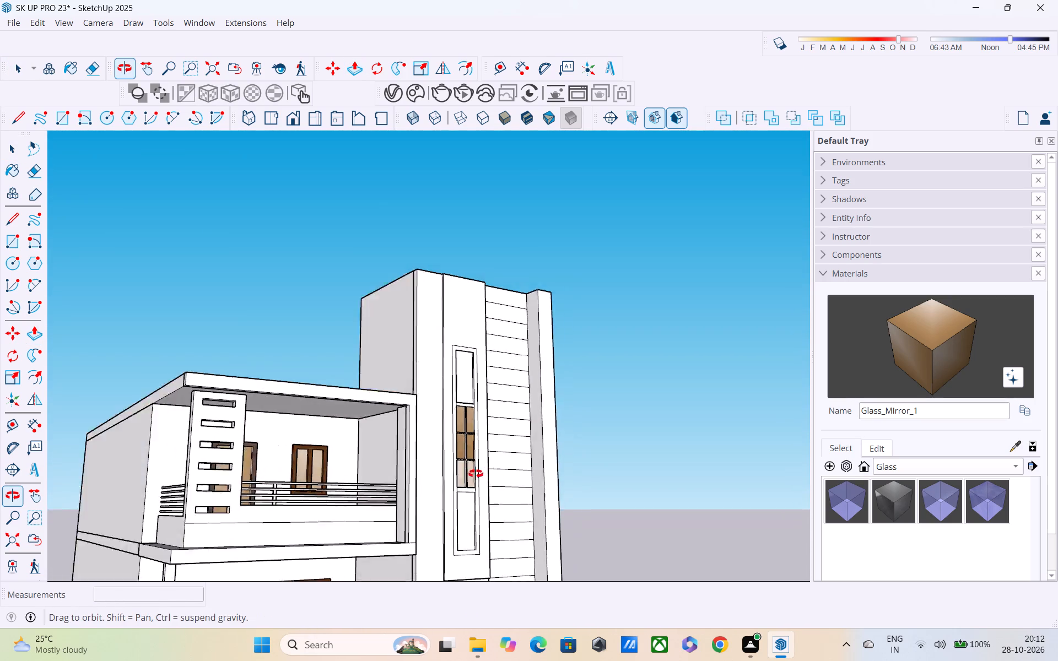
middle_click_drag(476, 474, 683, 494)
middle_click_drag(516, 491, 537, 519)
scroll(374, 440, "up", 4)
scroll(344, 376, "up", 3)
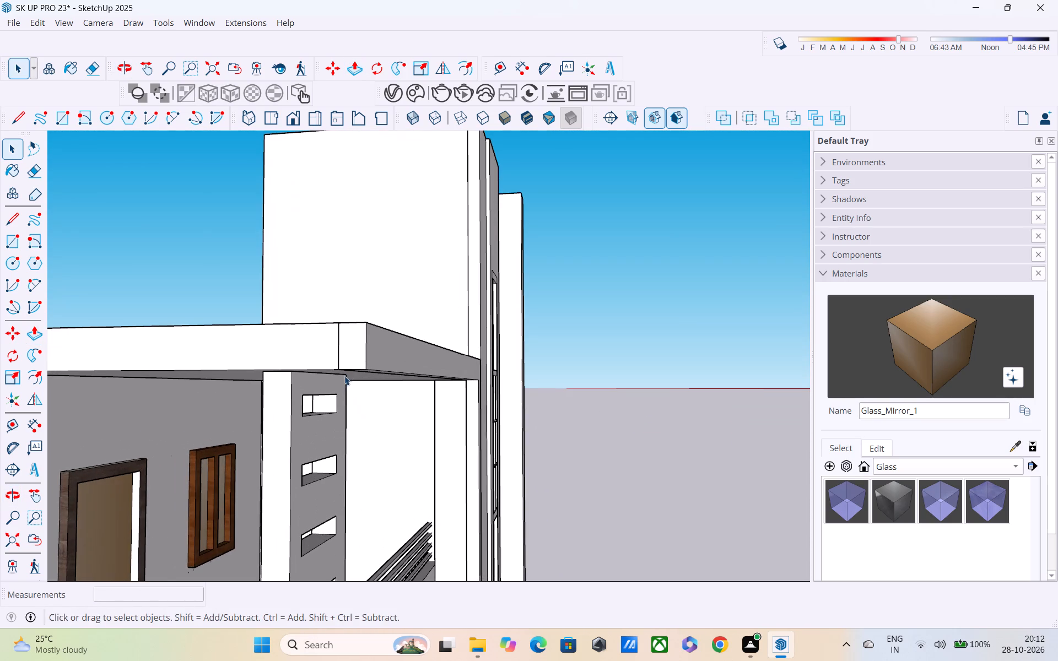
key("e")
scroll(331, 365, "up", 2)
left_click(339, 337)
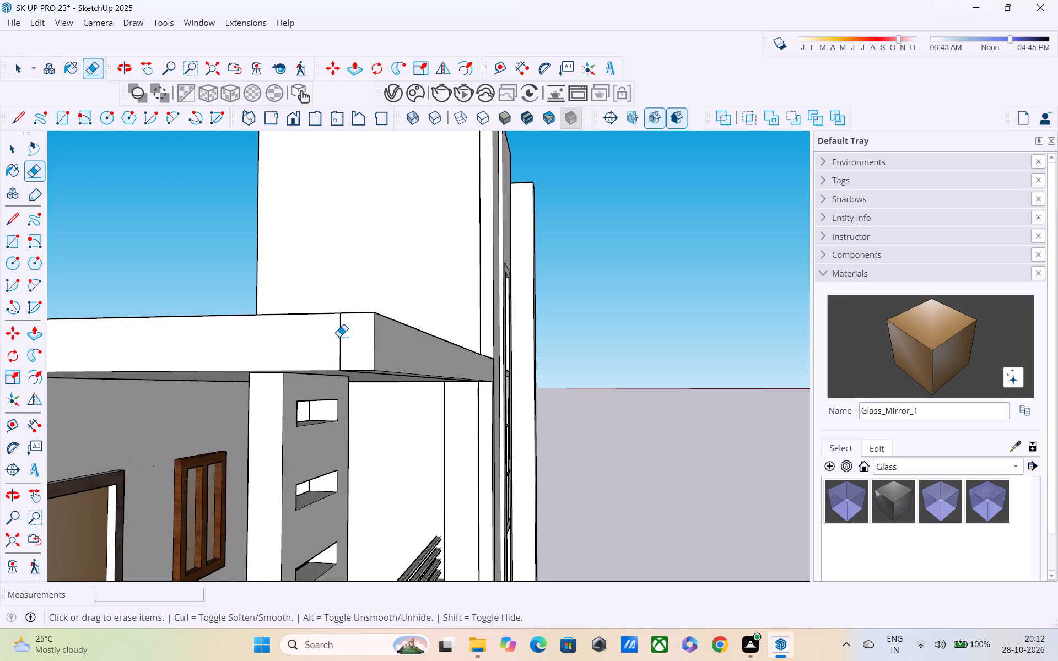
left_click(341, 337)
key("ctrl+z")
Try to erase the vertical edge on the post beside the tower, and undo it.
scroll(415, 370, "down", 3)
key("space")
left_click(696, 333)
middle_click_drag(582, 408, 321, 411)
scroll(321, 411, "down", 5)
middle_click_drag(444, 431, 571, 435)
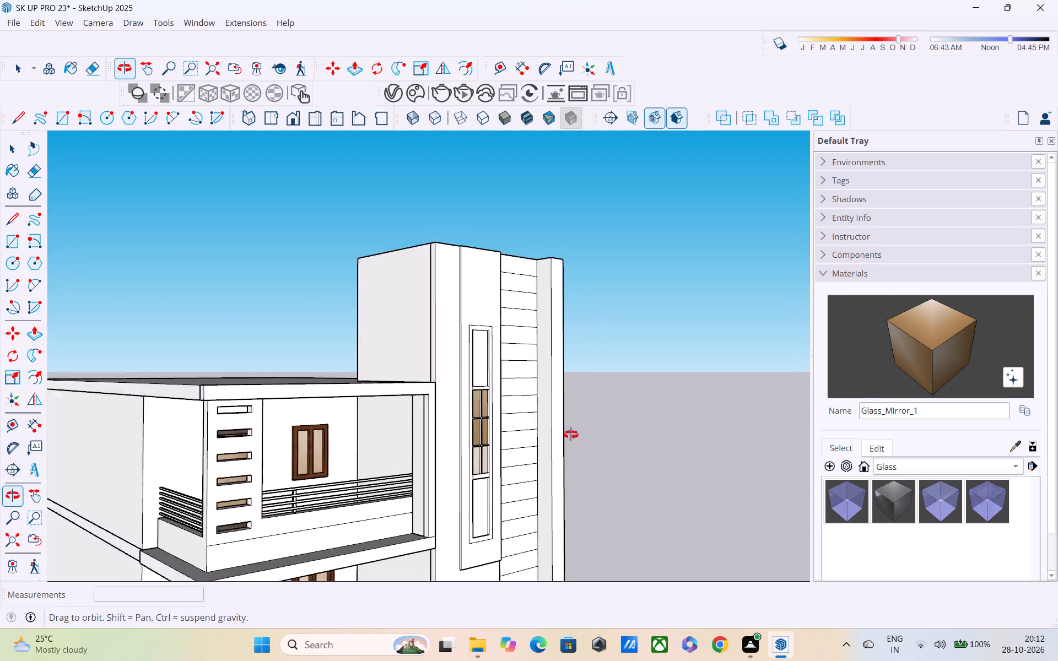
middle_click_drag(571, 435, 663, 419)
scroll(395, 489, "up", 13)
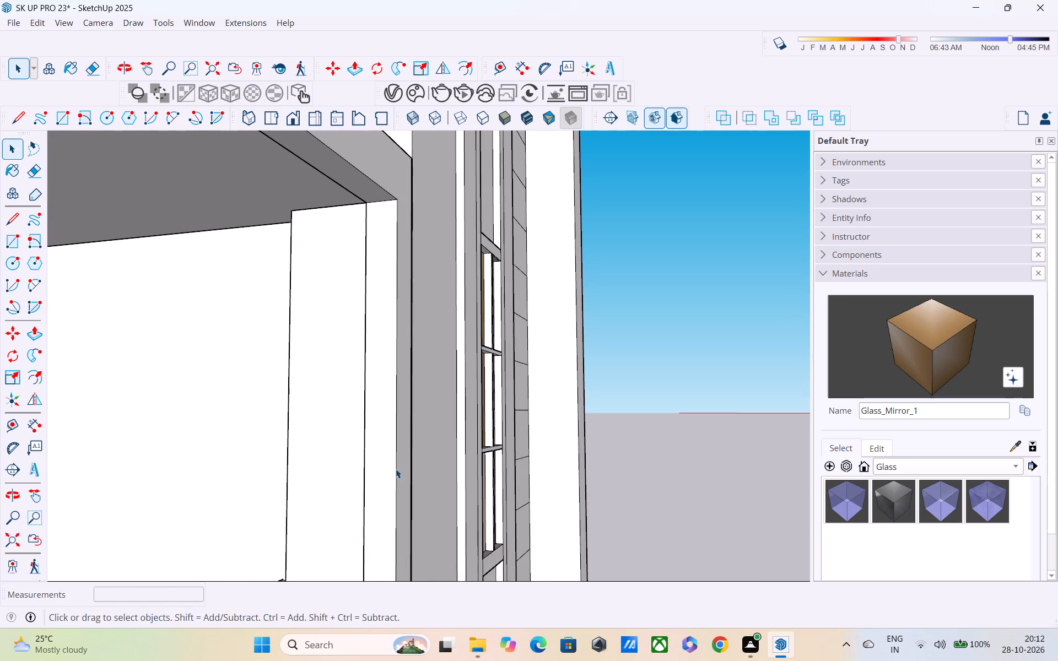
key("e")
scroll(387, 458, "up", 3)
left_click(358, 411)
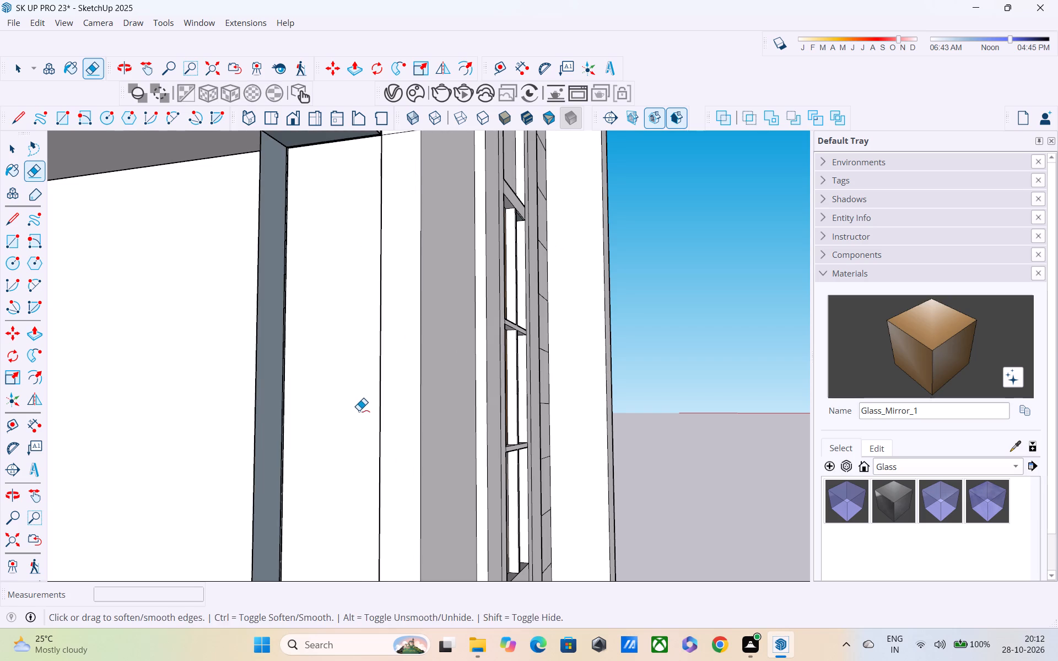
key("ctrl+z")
Examine the balcony frame, fascia beam and tower front from several angles and distances.
scroll(393, 431, "down", 5)
key("space")
scroll(622, 376, "down", 6)
middle_click_drag(603, 403, 598, 405)
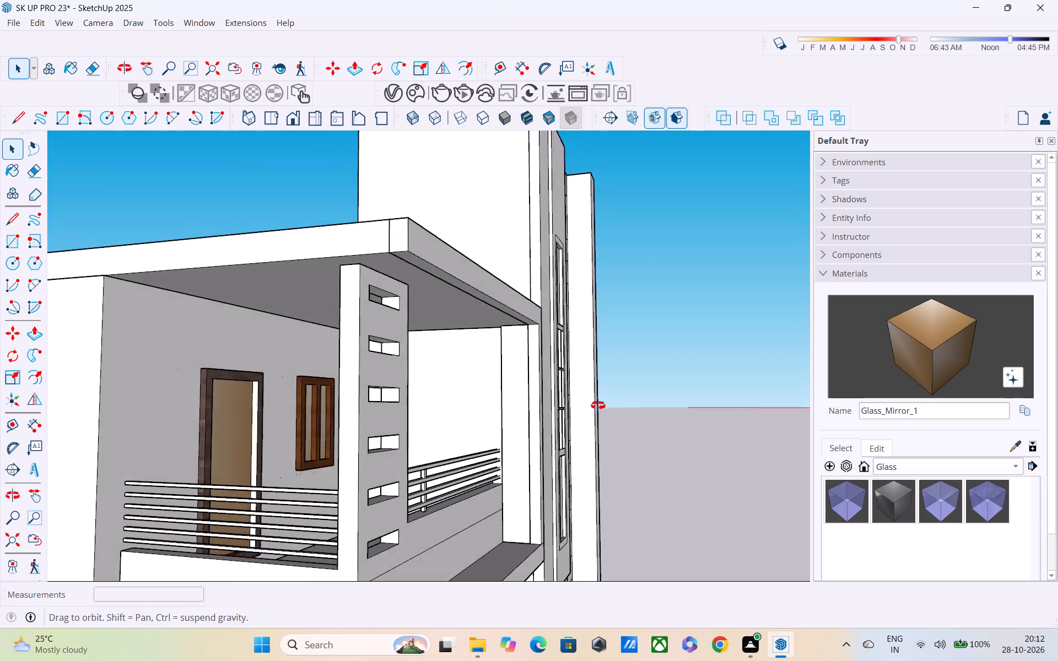
middle_click_drag(598, 405, 471, 453)
scroll(489, 453, "down", 1)
scroll(470, 453, "up", 1)
scroll(469, 440, "down", 6)
middle_click_drag(558, 445, 560, 373)
scroll(567, 394, "up", 4)
scroll(569, 415, "down", 1)
middle_click_drag(569, 416, 419, 450)
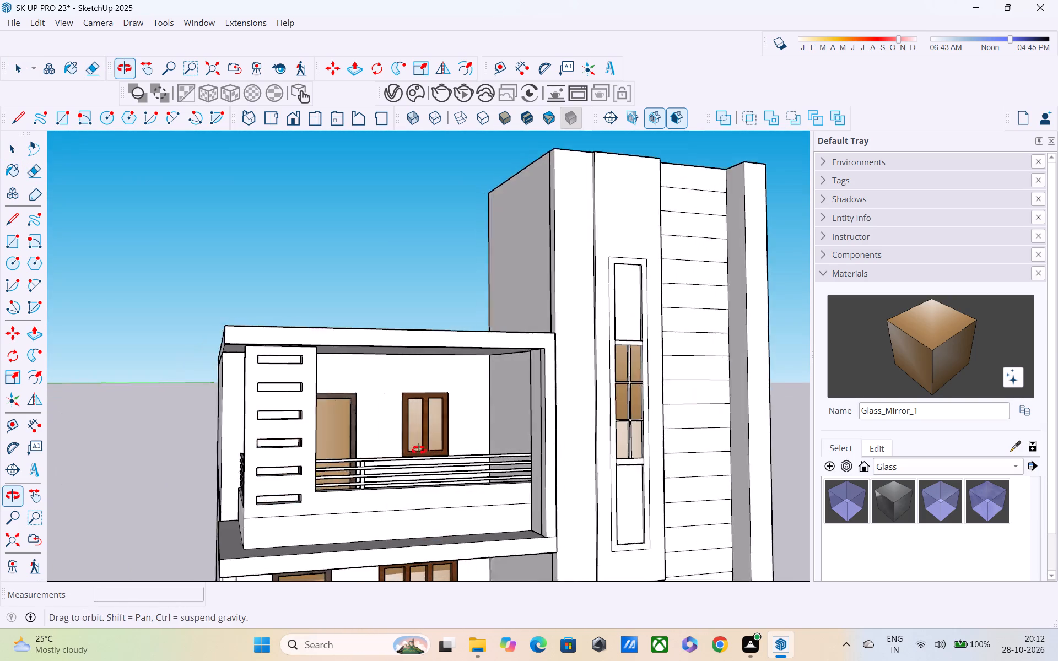
middle_click_drag(419, 450, 406, 450)
scroll(440, 440, "down", 5)
middle_click_drag(449, 451, 408, 449)
scroll(407, 449, "up", 1)
scroll(406, 448, "down", 5)
key("space")
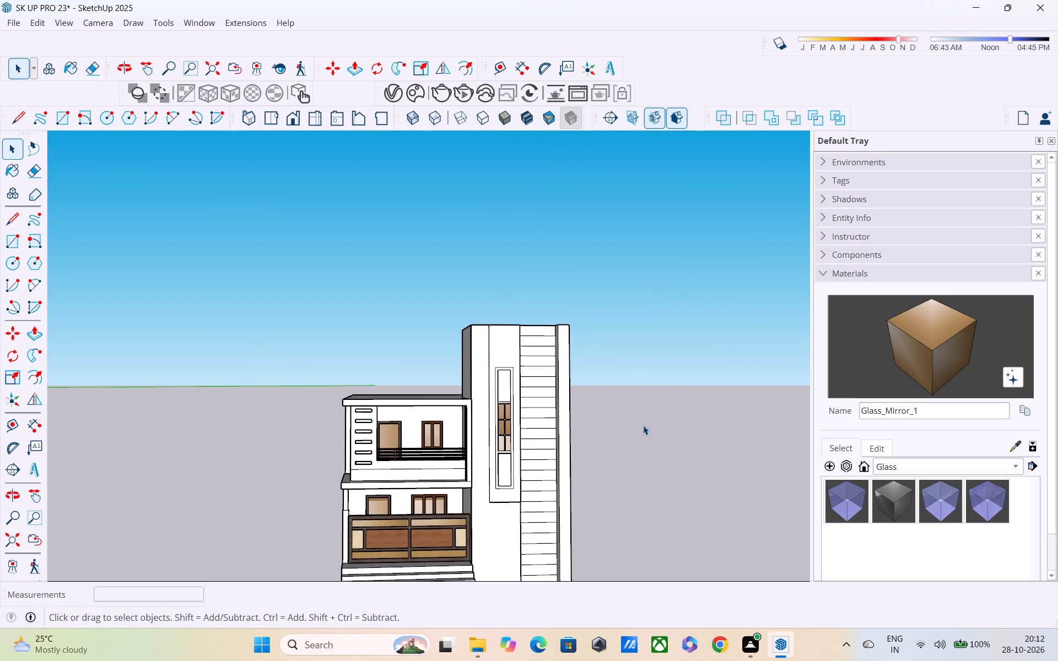
scroll(624, 441, "up", 3)
middle_click_drag(404, 475, 434, 474)
scroll(404, 475, "down", 1)
middle_click_drag(435, 474, 540, 469, "shift")
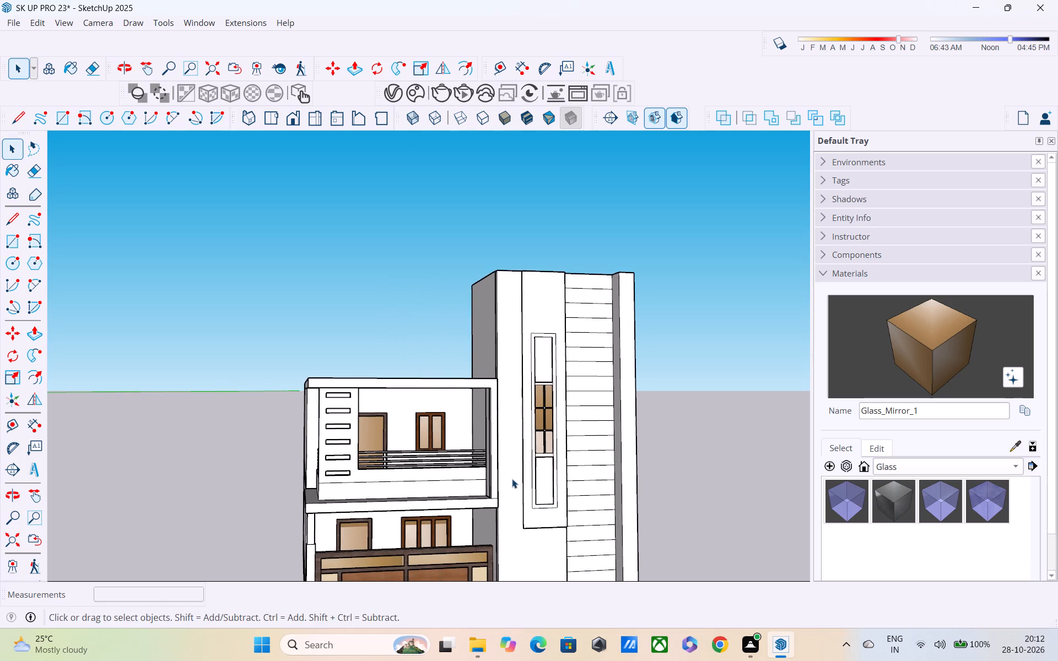
middle_click_drag(507, 479, 491, 487)
scroll(479, 472, "down", 3)
middle_click_drag(513, 510, 795, 556)
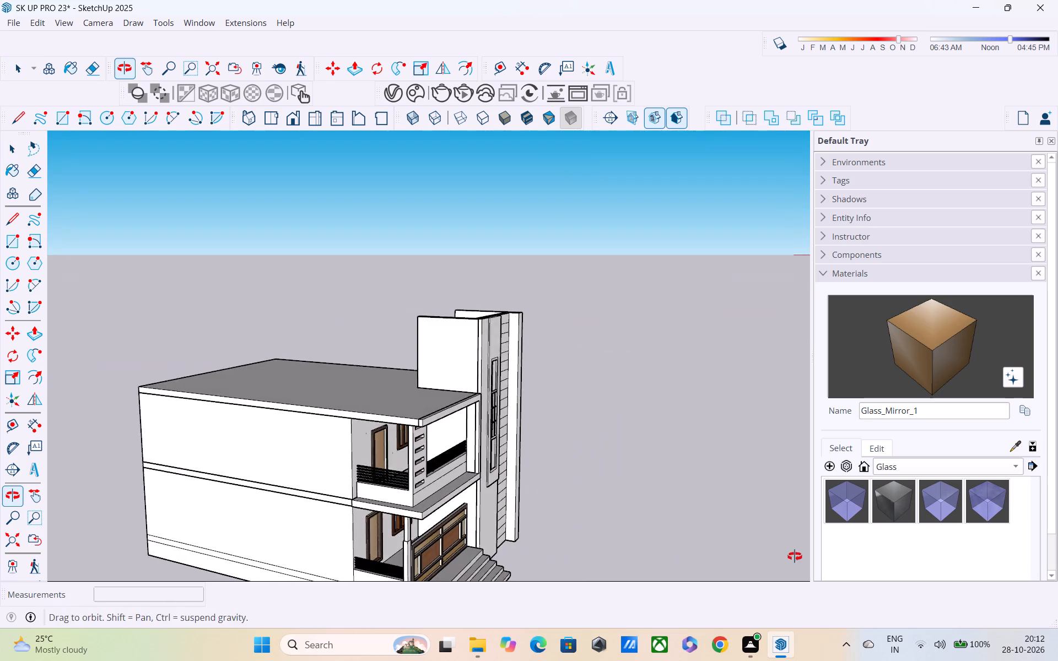
Open the balcony frame group and pull the fascia beam's end face out to line up with the balcony floor slab's outer corner.
middle_click_drag(795, 556, 790, 545)
middle_click_drag(411, 430, 716, 457)
scroll(596, 440, "up", 4)
scroll(397, 432, "up", 1)
middle_click_drag(395, 430, 489, 449)
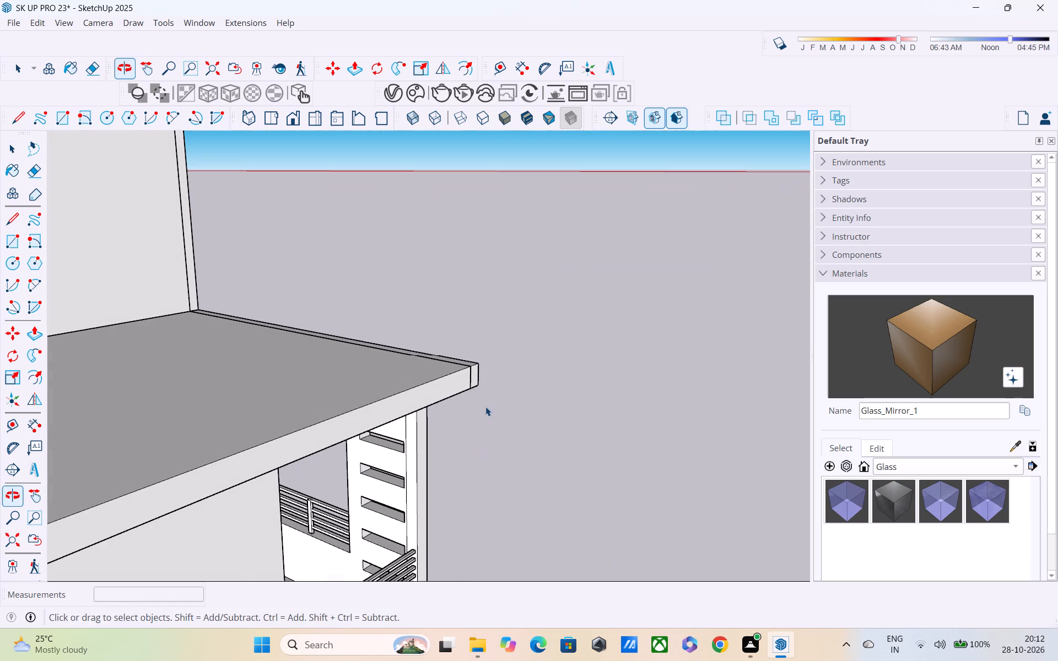
key("p")
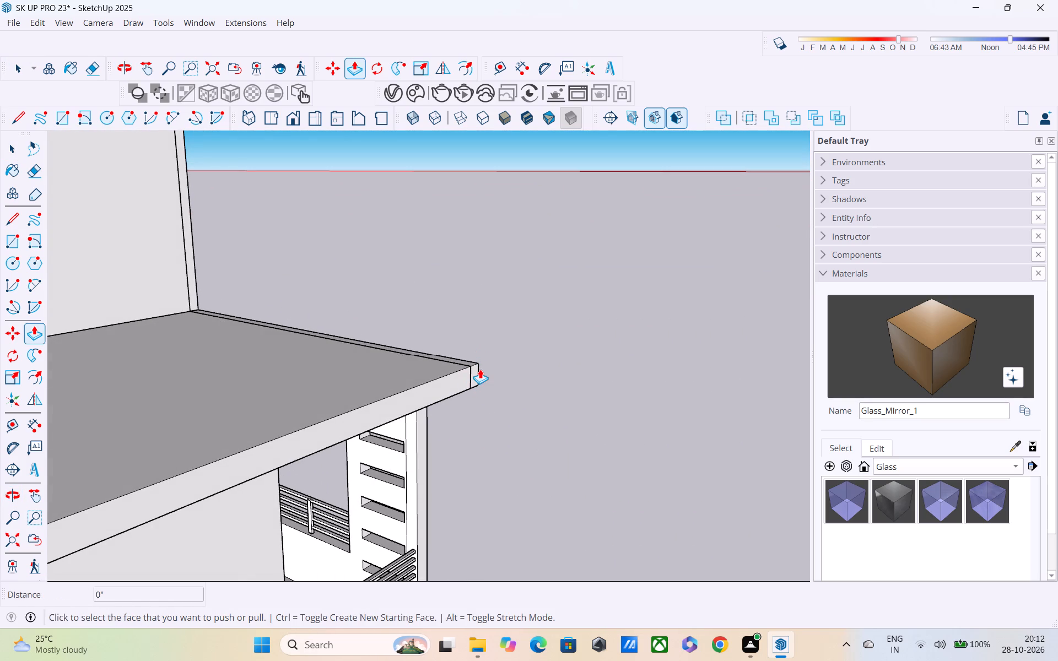
key("space")
double_click(471, 379)
double_click(476, 377)
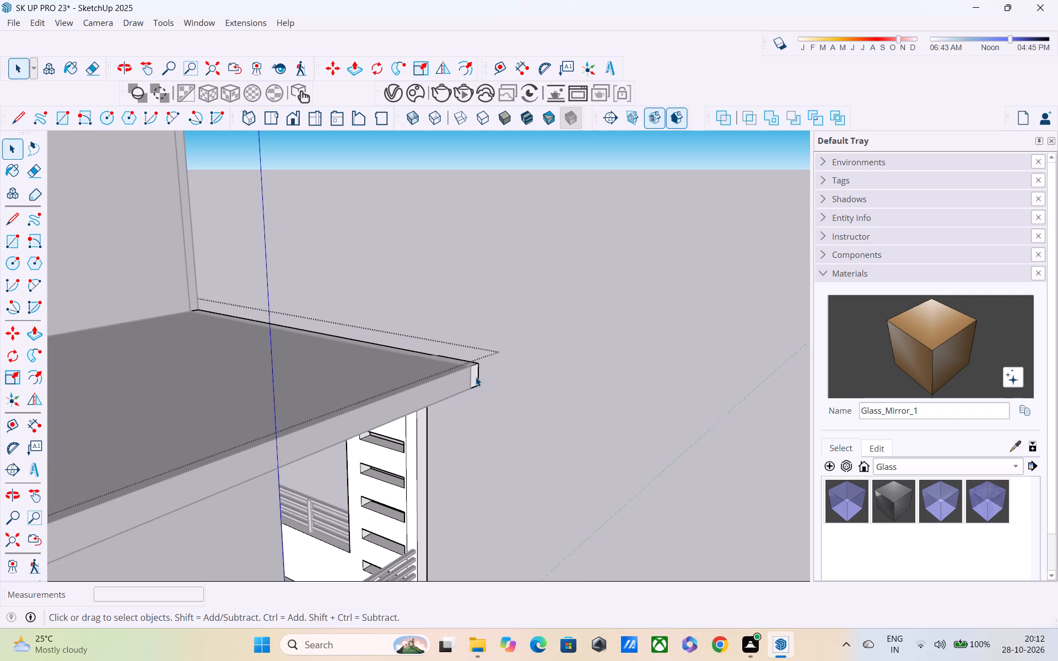
key("p")
scroll(476, 370, "up", 2)
left_click(476, 370)
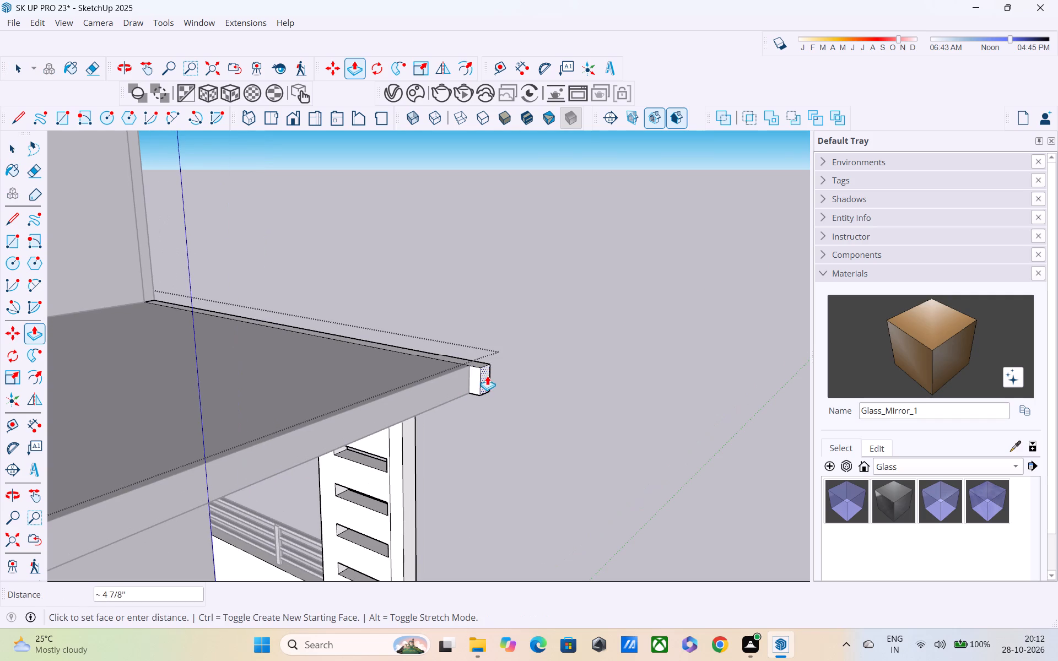
scroll(490, 378, "up", 1, "shift")
middle_click_drag(490, 378, 492, 348, "shift")
scroll(487, 376, "down", 4)
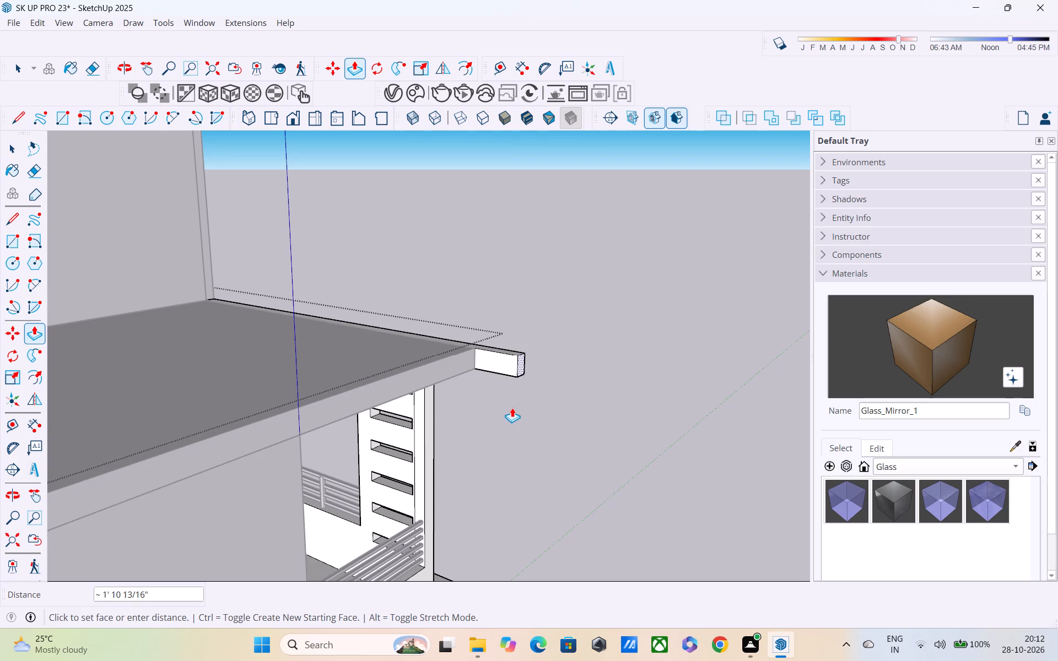
scroll(512, 408, "down", 2)
middle_click_drag(511, 419, 497, 363, "shift")
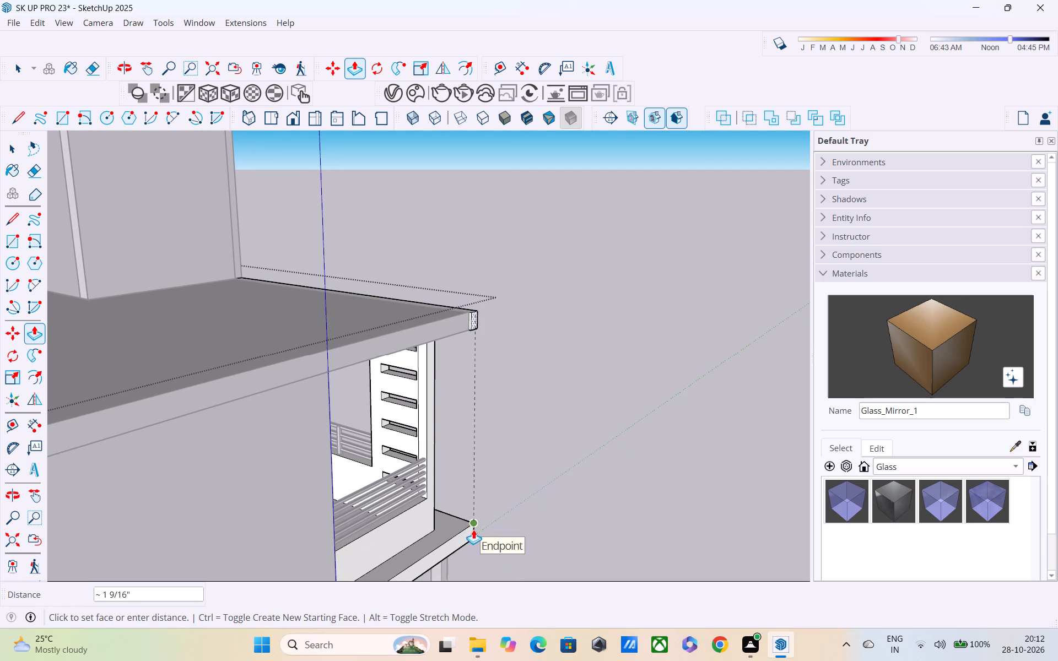
left_click(477, 528)
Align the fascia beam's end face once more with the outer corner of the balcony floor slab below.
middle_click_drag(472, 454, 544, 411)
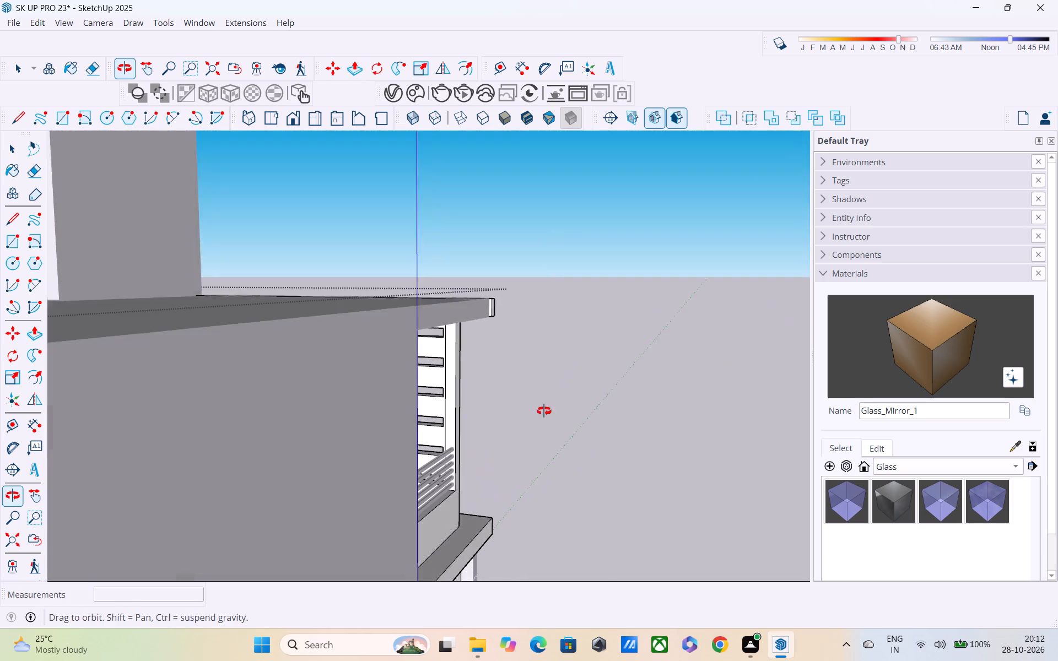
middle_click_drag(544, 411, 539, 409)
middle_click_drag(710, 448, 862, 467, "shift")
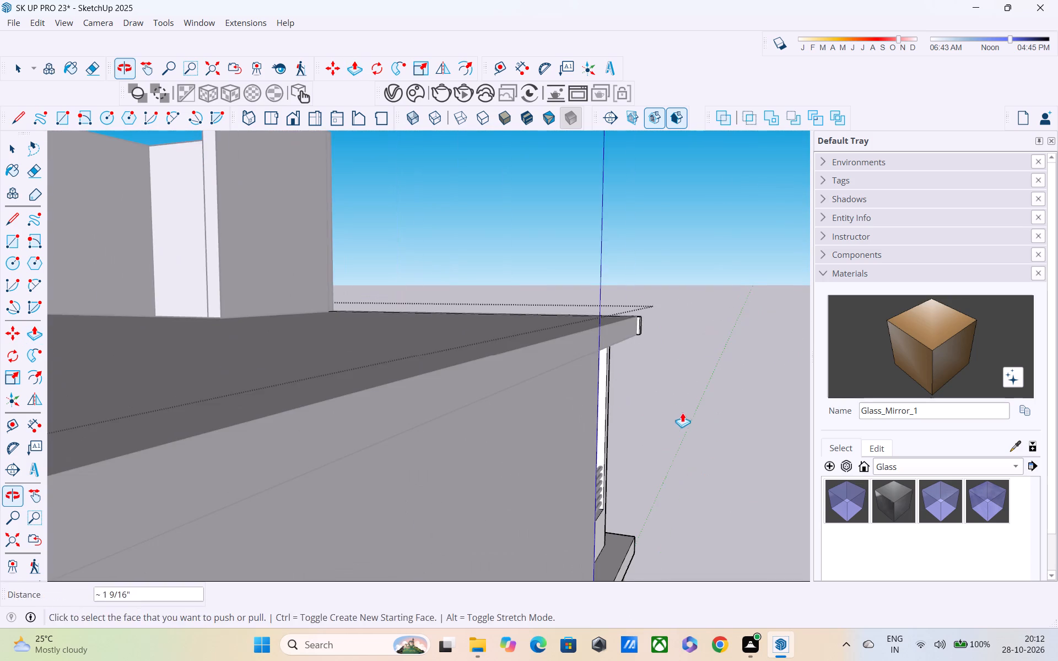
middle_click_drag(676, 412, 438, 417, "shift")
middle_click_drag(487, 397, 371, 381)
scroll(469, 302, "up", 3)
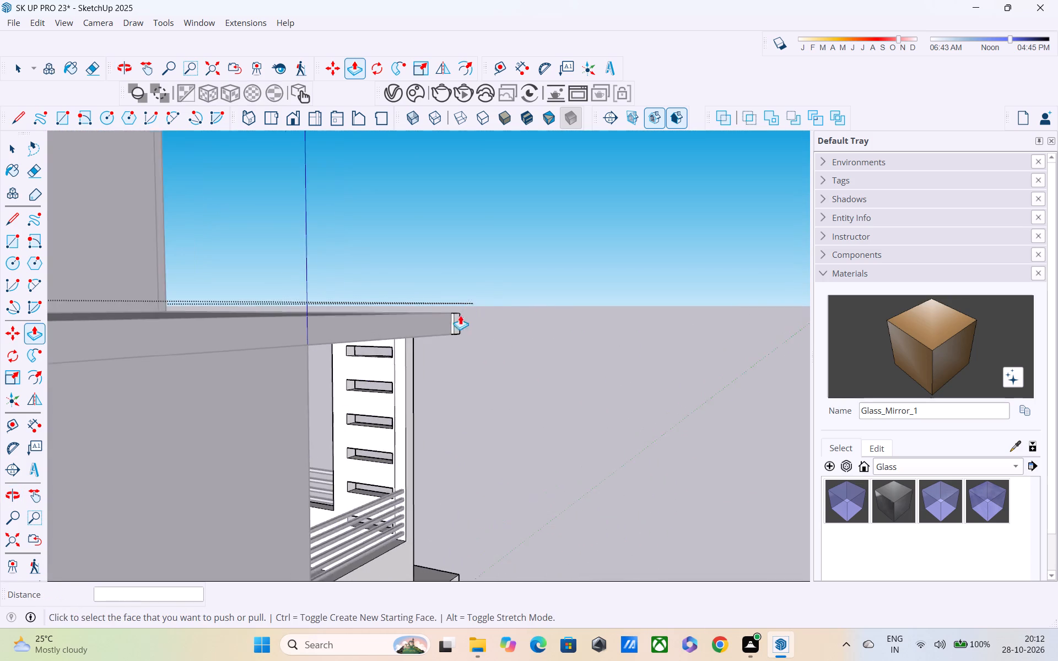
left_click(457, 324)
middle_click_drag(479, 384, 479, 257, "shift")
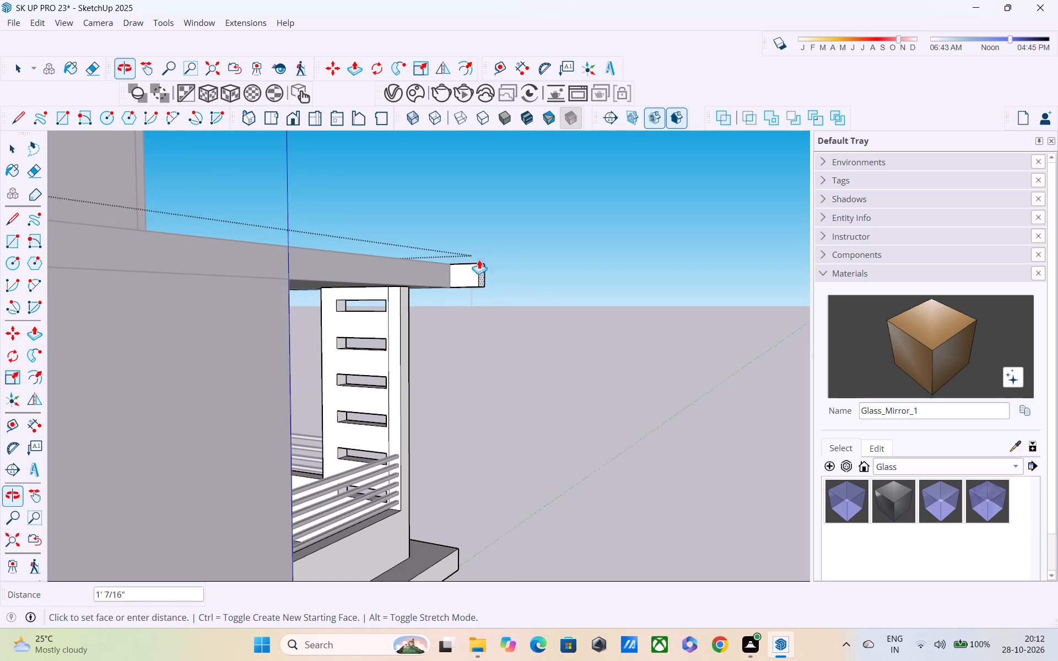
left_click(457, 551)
Draw a 10" vertical line on the fascia beam's back face where it meets the roof slab's outer corner.
middle_click_drag(424, 395, 524, 504)
scroll(490, 273, "up", 2)
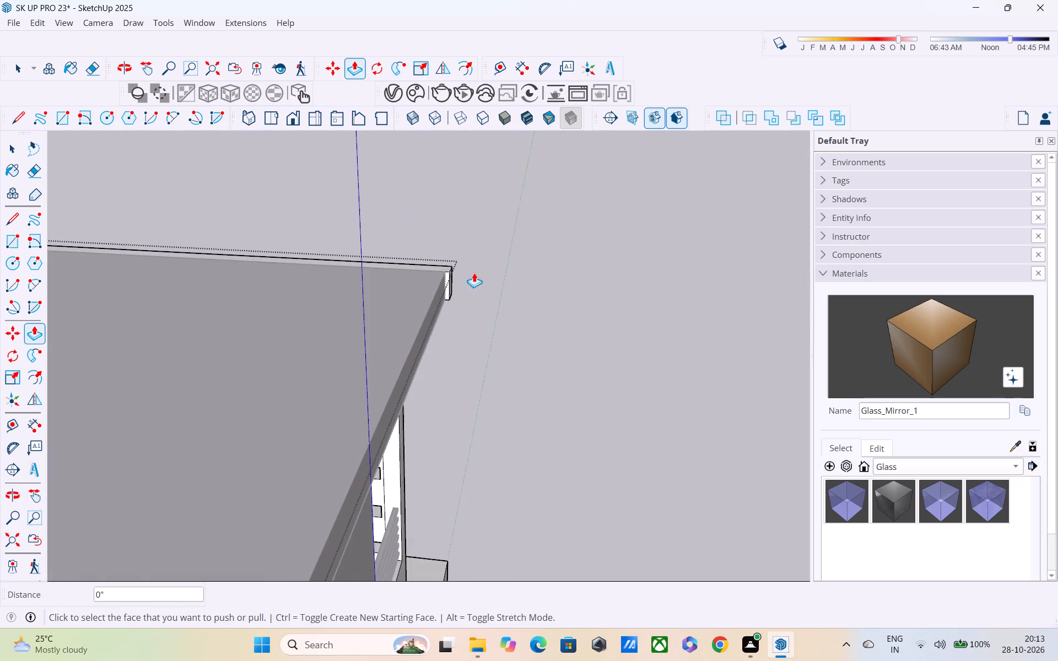
scroll(450, 292, "up", 1)
middle_click_drag(445, 277, 443, 236)
scroll(450, 254, "up", 4)
left_click(442, 286)
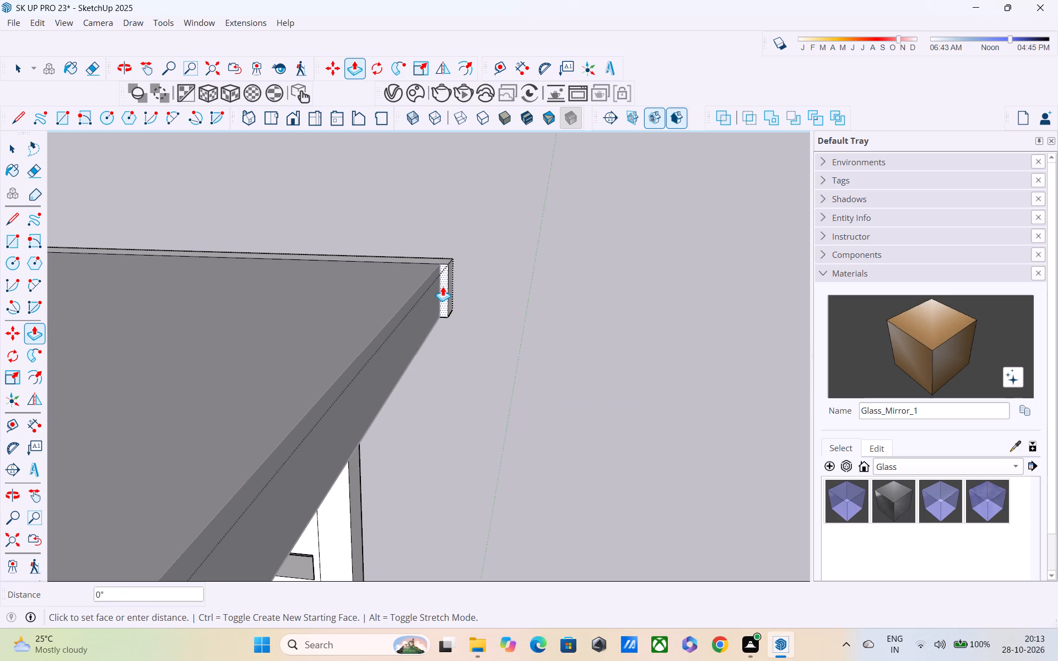
key("Escape")
key("l")
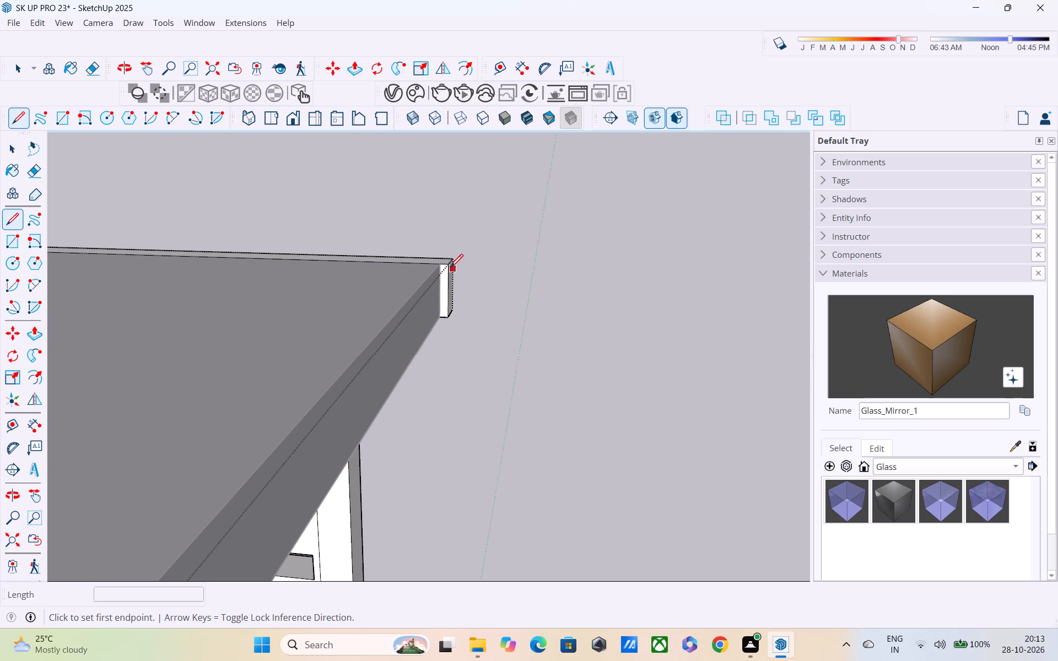
left_click(439, 267)
left_click(439, 322)
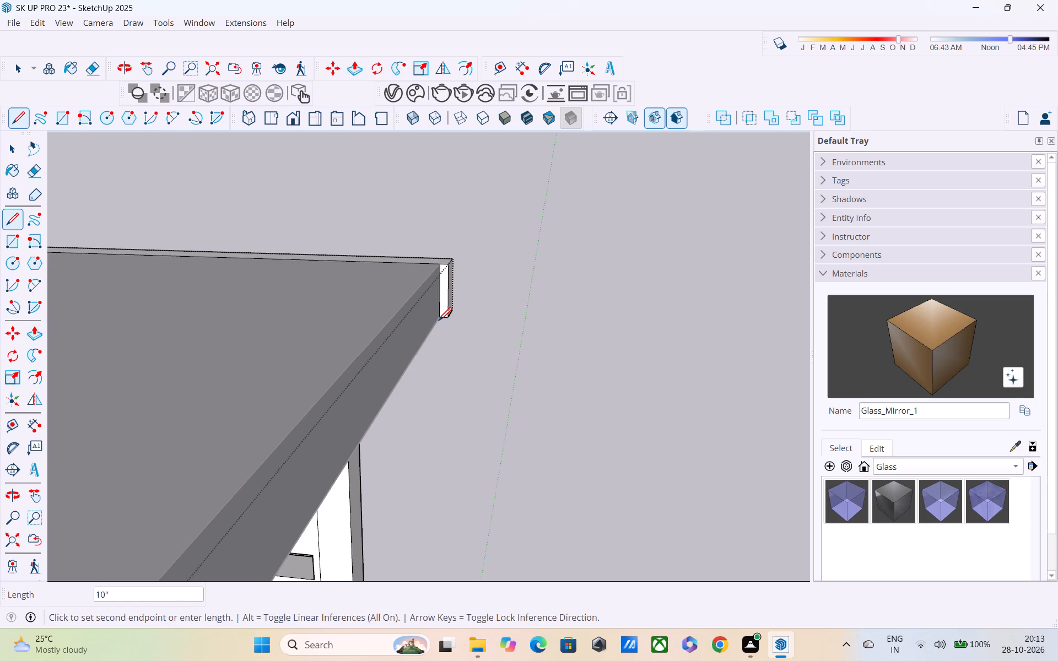
Pull the narrow strip at the beam's back 9' along the roof slab's side to the house wall corner, and leave the group.
type("p[")
left_click(441, 291)
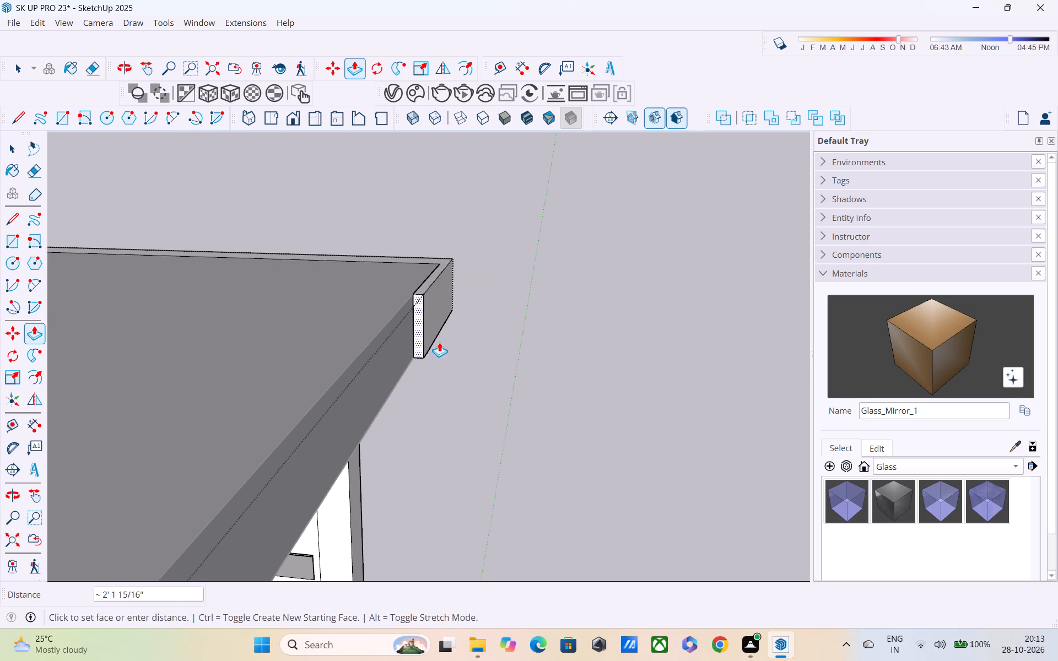
scroll(439, 342, "down", 5)
middle_click_drag(429, 374, 488, 339, "shift")
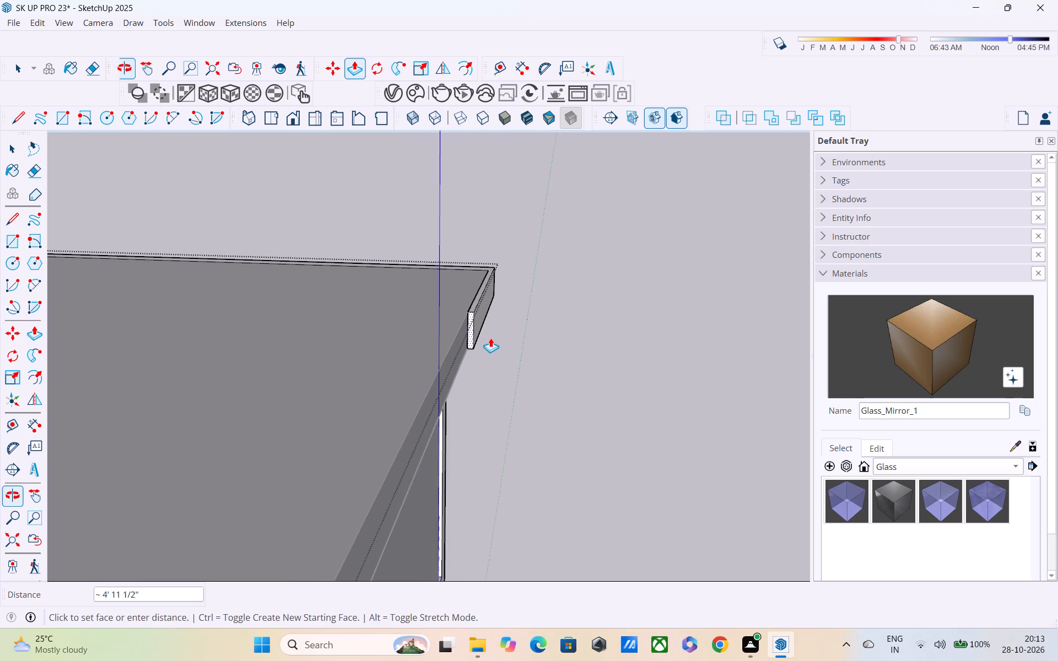
scroll(490, 338, "down", 4)
middle_click_drag(490, 338, 597, 316, "shift")
middle_click_drag(592, 339, 334, 312)
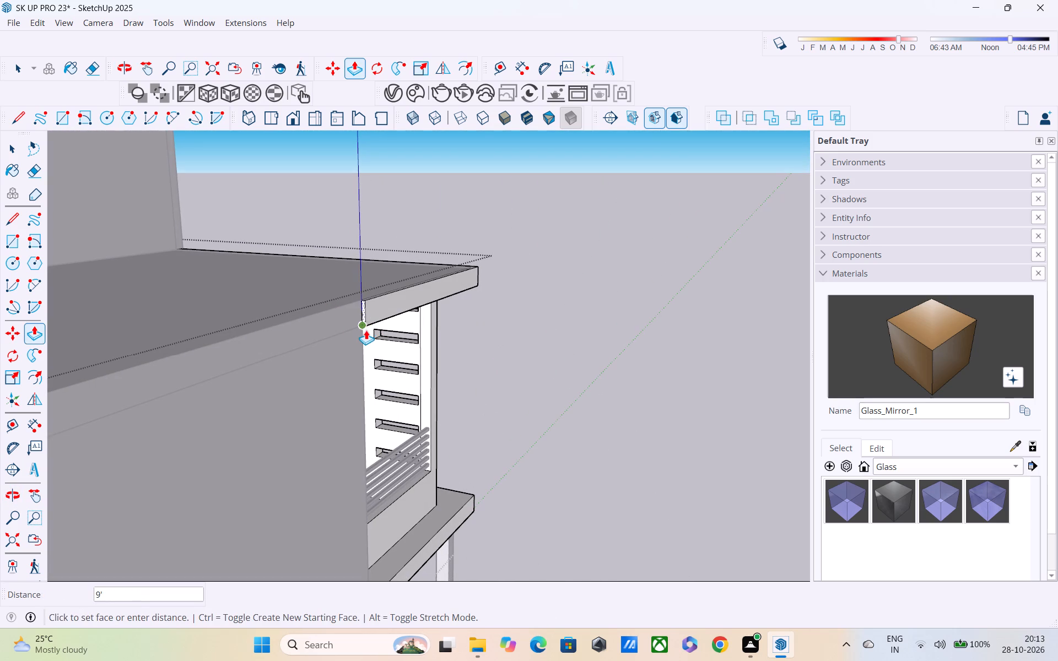
left_click(366, 330)
middle_click_drag(395, 353, 247, 322)
scroll(247, 321, "up", 1)
scroll(247, 320, "down", 5)
key("space")
middle_click_drag(482, 312, 213, 403)
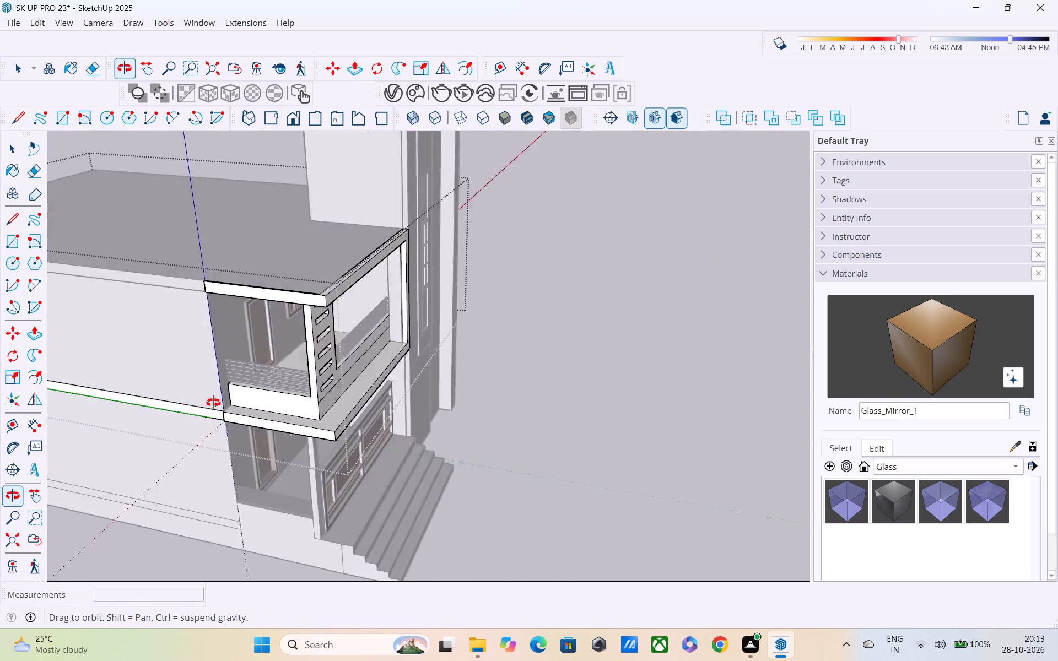
middle_click_drag(213, 403, 168, 400)
scroll(158, 395, "up", 1)
scroll(158, 395, "down", 5)
middle_click_drag(225, 384, 237, 279)
scroll(238, 279, "up", 1)
key("space")
left_click(509, 264)
left_click(519, 276)
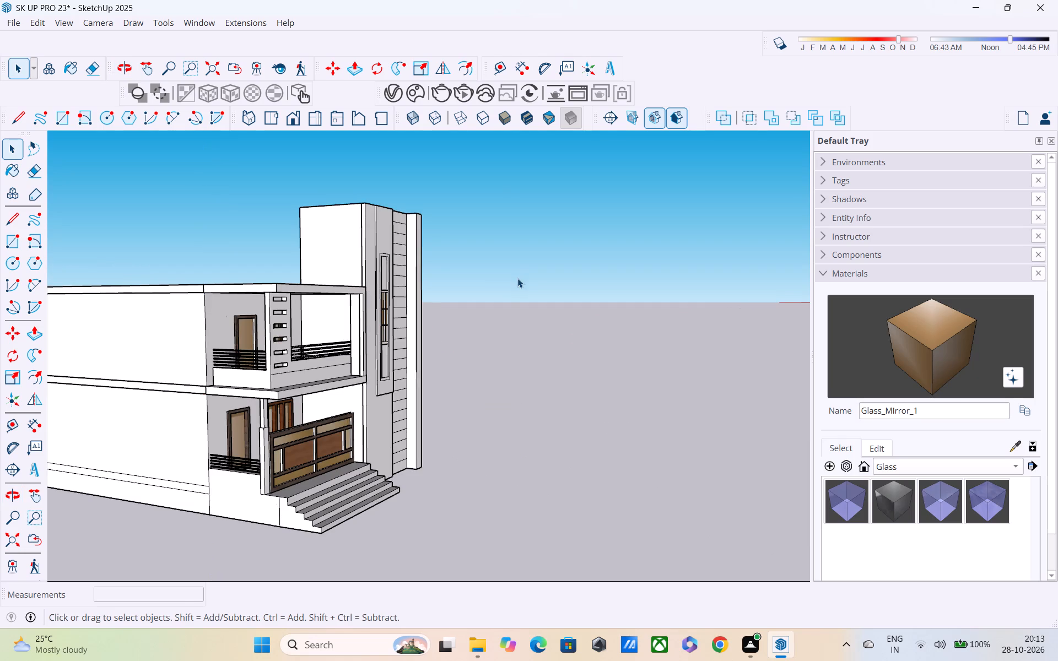
Examine the house's side wall, floor band and its junction with the balcony floor slab.
middle_click_drag(501, 294, 30, 402)
scroll(159, 341, "down", 2)
middle_click_drag(312, 312, 653, 175)
scroll(288, 348, "up", 4)
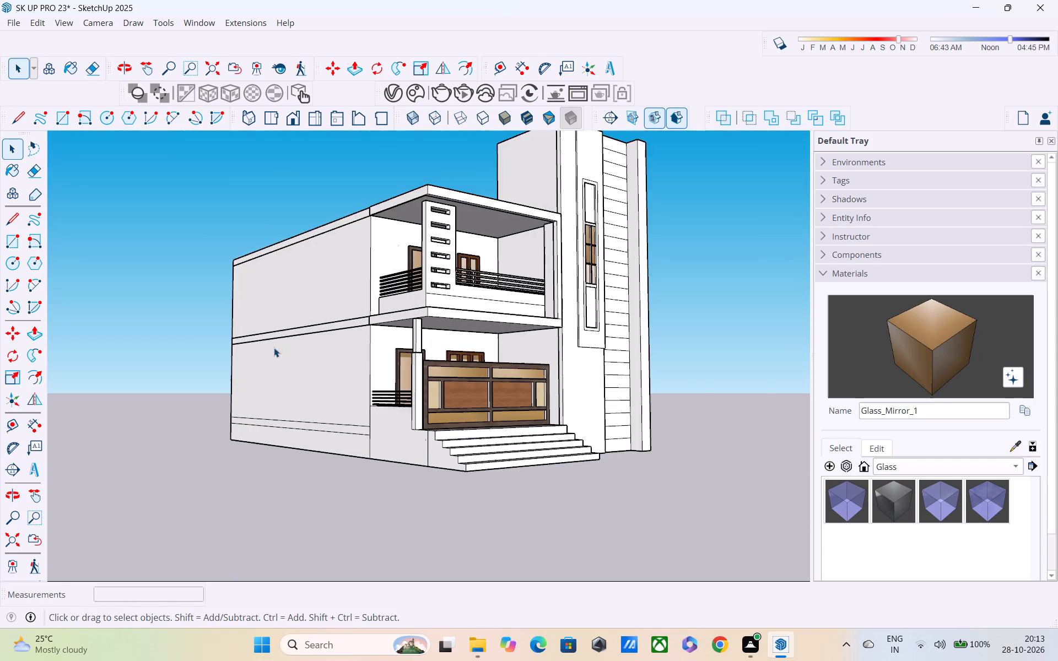
scroll(326, 334, "up", 4)
middle_click_drag(383, 313, 505, 433)
scroll(424, 330, "up", 8)
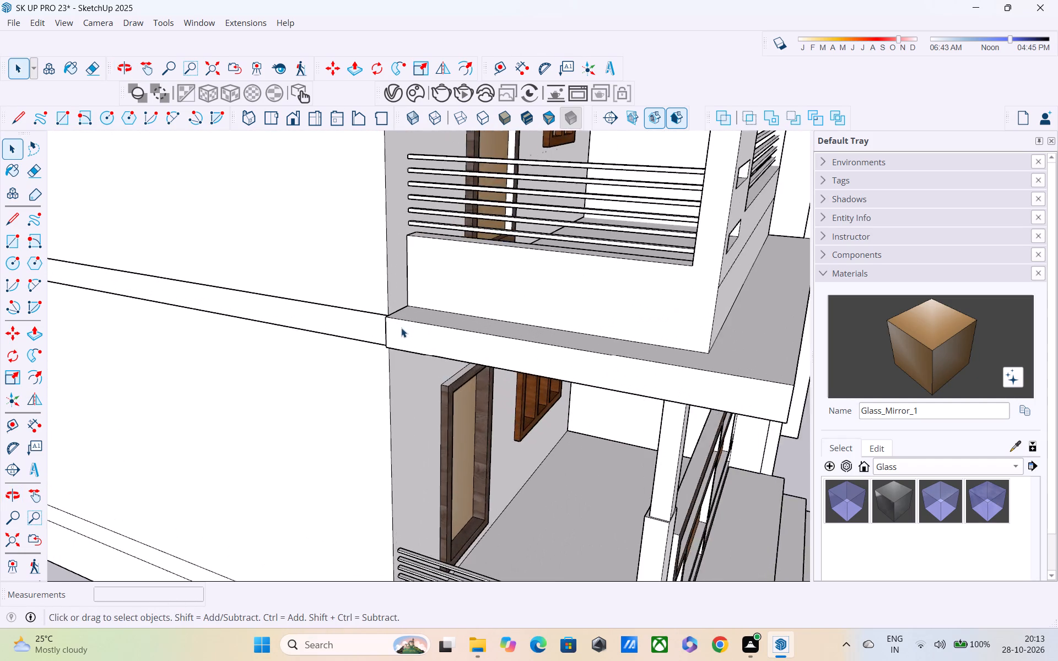
scroll(401, 328, "up", 1)
middle_click_drag(401, 328, 622, 392)
scroll(586, 361, "down", 12)
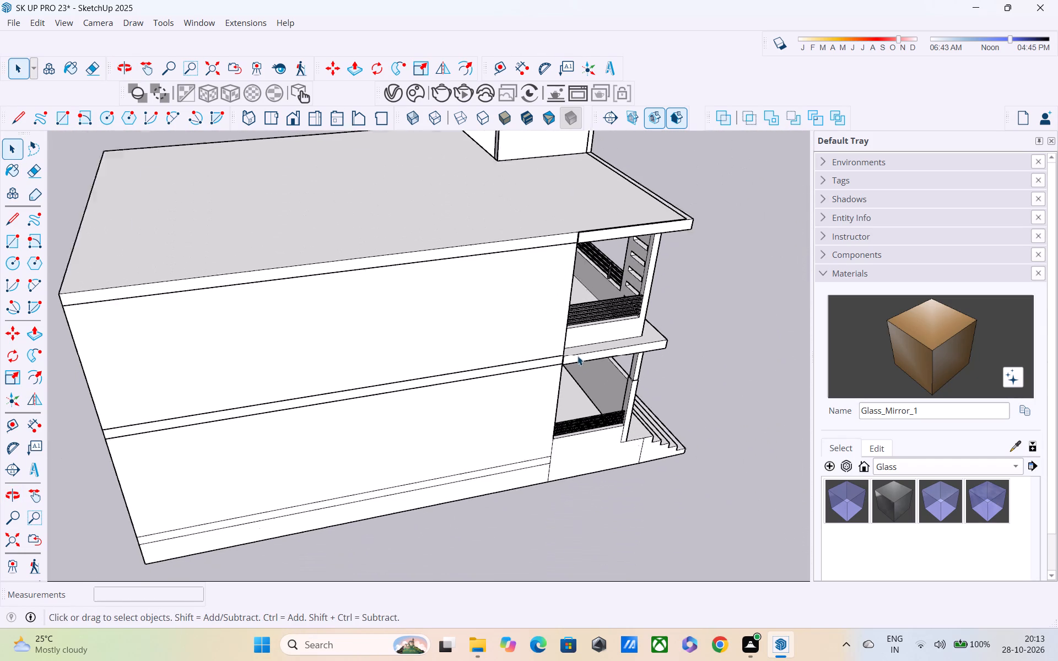
scroll(577, 356, "down", 2)
Examine the house's side, front elevation, entrance steps and balcony, checking how the roof-level beam meets the facade.
left_click(586, 357)
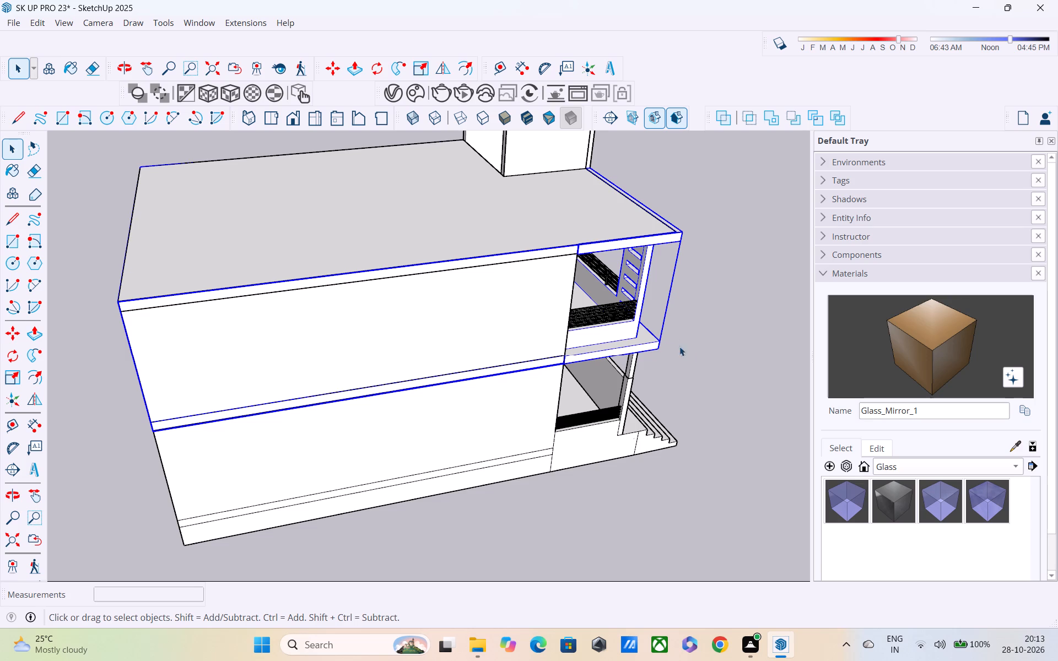
left_click(698, 359)
middle_click_drag(684, 381, 381, 392)
scroll(363, 385, "up", 1)
scroll(361, 382, "down", 9)
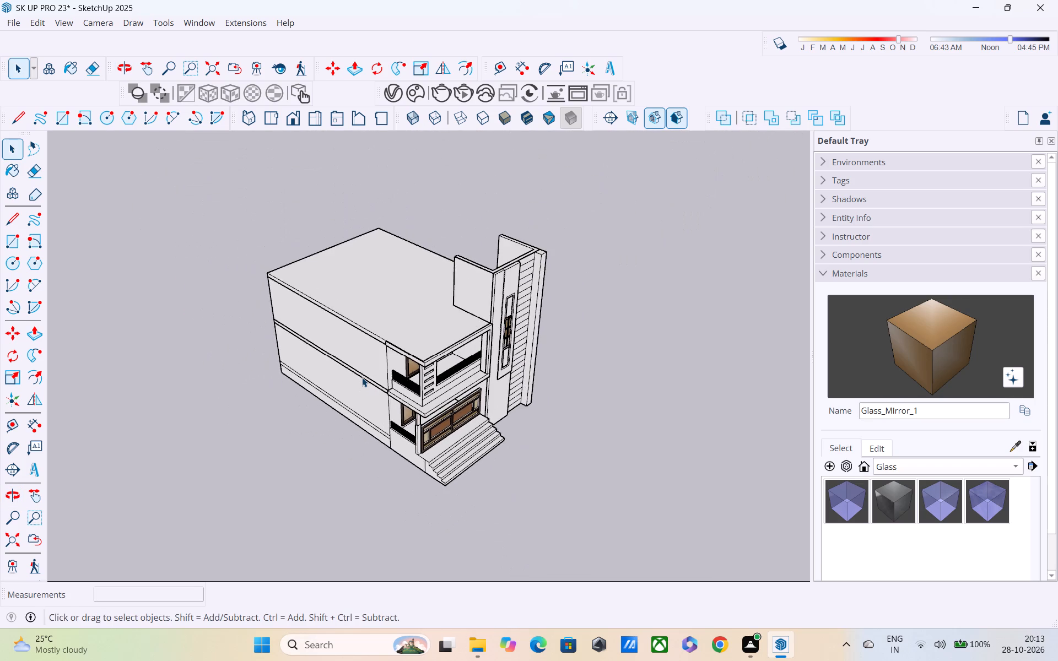
scroll(364, 374, "down", 2)
middle_click_drag(364, 374, 296, 381)
scroll(553, 500, "up", 4)
scroll(435, 421, "up", 3)
middle_click_drag(400, 409, 384, 403)
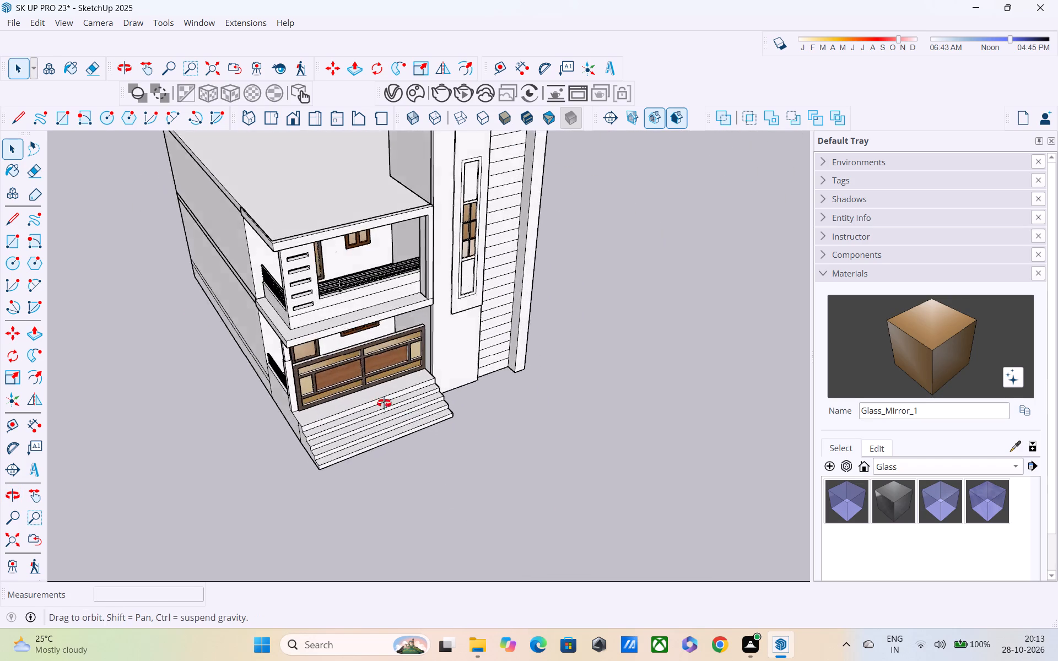
middle_click_drag(384, 403, 300, 316)
scroll(300, 316, "up", 2)
scroll(306, 329, "down", 3)
middle_click_drag(450, 392, 444, 318)
scroll(444, 318, "up", 1)
key("space")
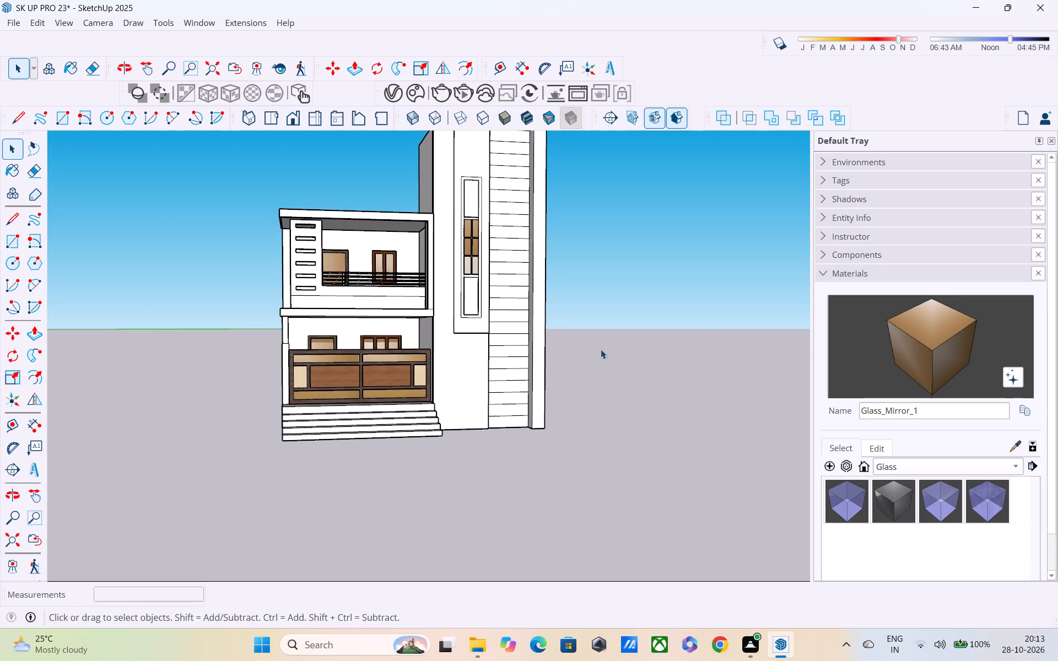
scroll(601, 349, "up", 4)
middle_click_drag(420, 378, 436, 378)
middle_click_drag(439, 381, 679, 382, "shift")
scroll(679, 382, "up", 1)
scroll(640, 369, "down", 4)
middle_click_drag(596, 389, 595, 399)
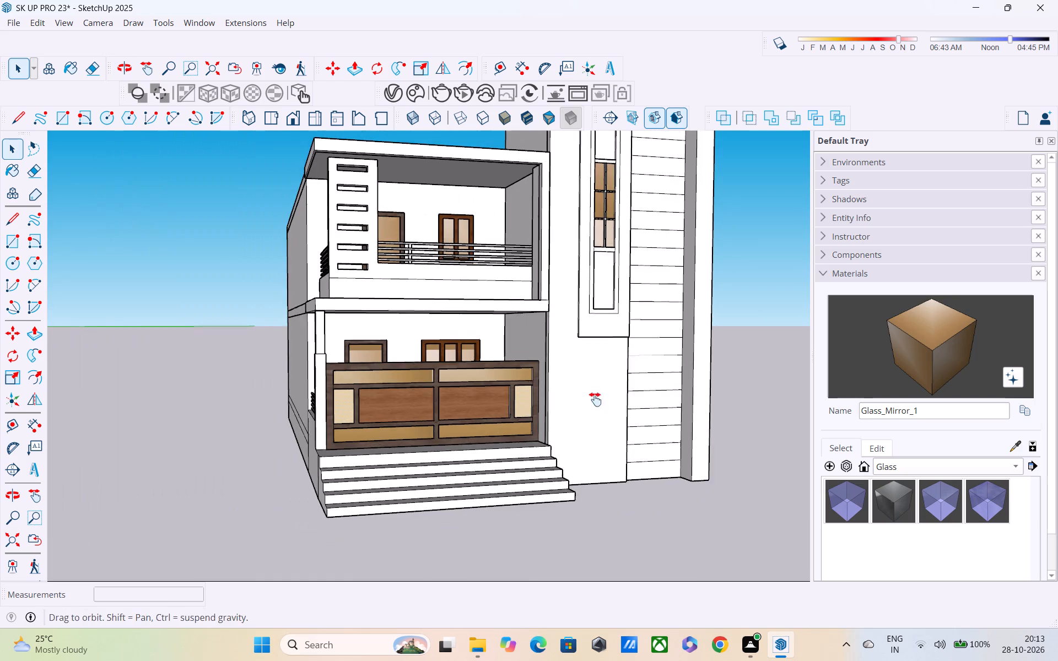
middle_click_drag(595, 399, 582, 480)
scroll(545, 448, "down", 2)
Examine the roof slab's side edge where the fascia beam's return stops at the house wall corner.
middle_click_drag(541, 438, 752, 643, "shift")
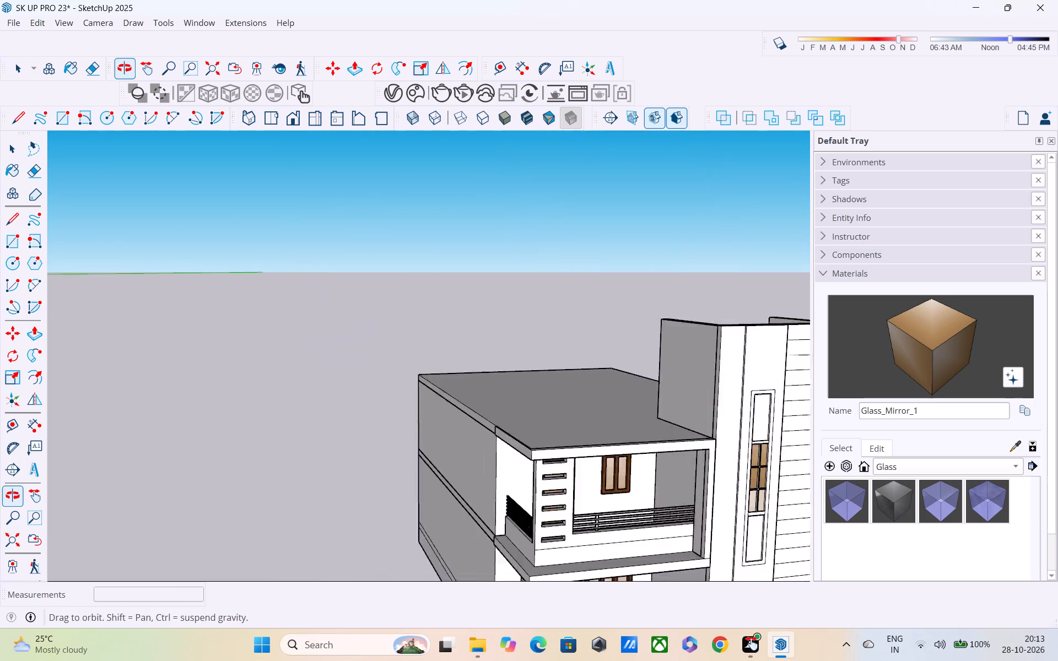
middle_click_drag(752, 643, 767, 652, "shift")
middle_click_drag(548, 359, 612, 481)
middle_click_drag(612, 481, 595, 525, "shift")
scroll(531, 469, "up", 9)
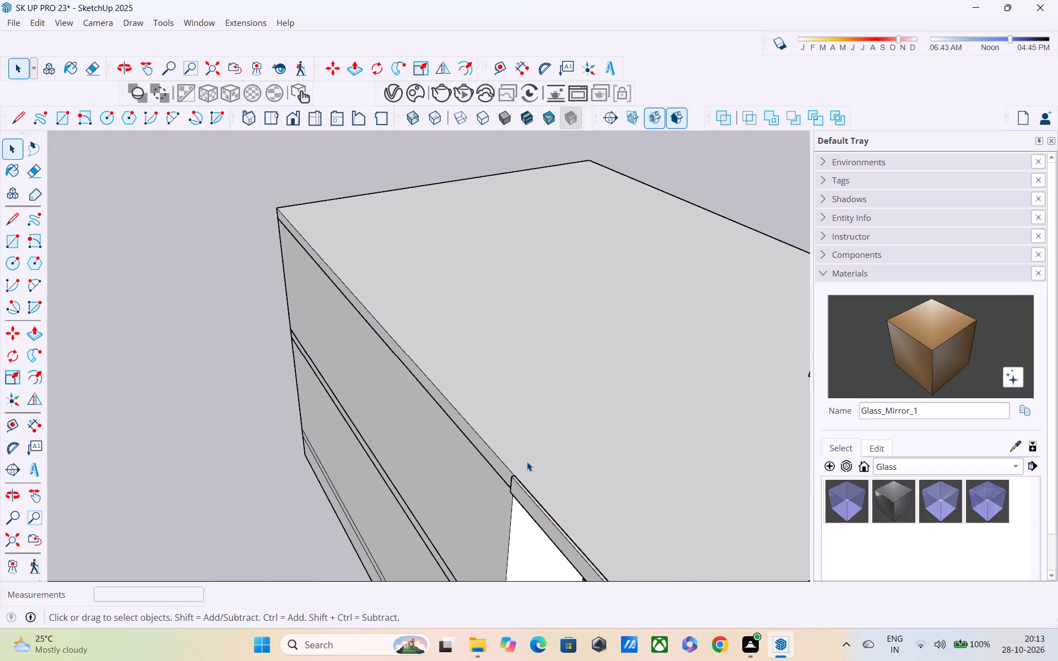
scroll(527, 462, "up", 18)
scroll(520, 505, "up", 4)
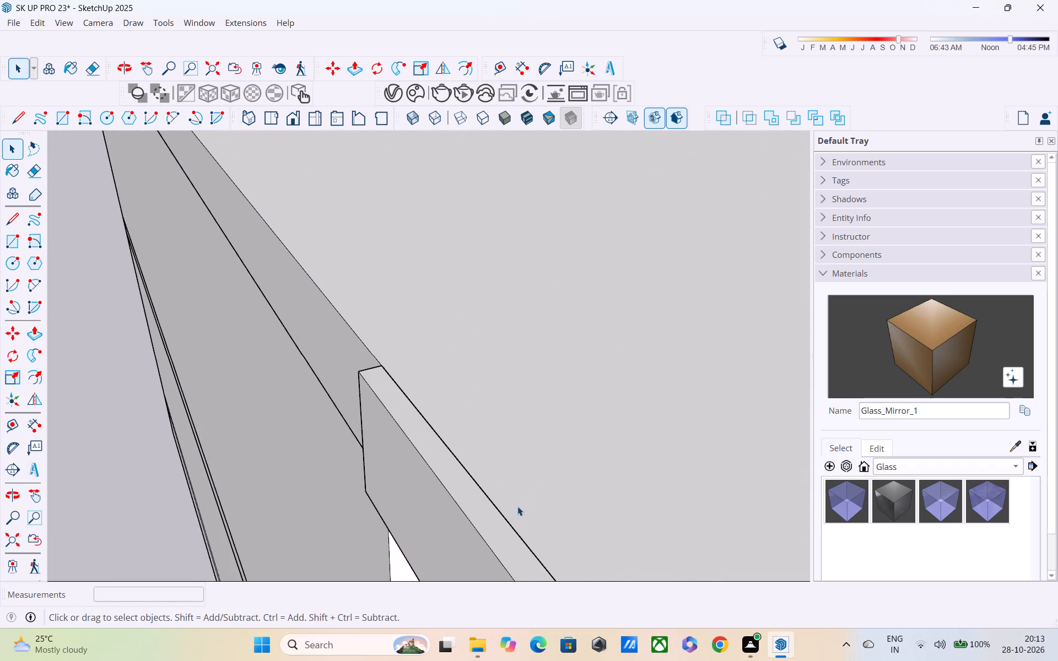
scroll(517, 506, "down", 2)
middle_click_drag(512, 510, 441, 575, "shift")
scroll(393, 522, "up", 1)
scroll(393, 521, "down", 11)
middle_click_drag(391, 518, 319, 325, "shift")
scroll(311, 349, "down", 4)
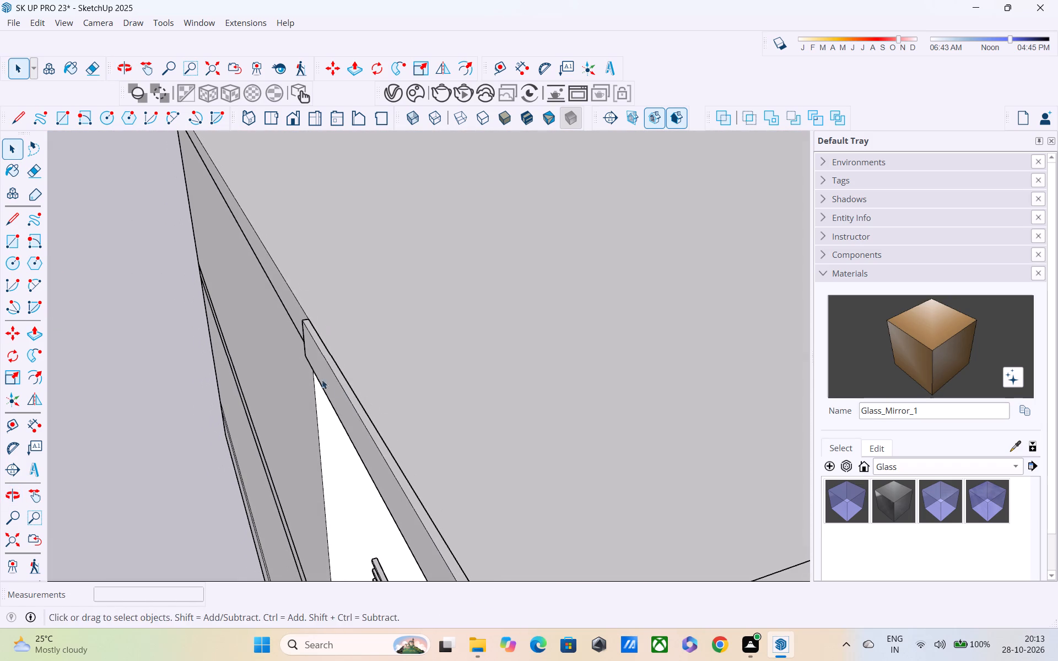
middle_click_drag(451, 418, 334, 437, "shift")
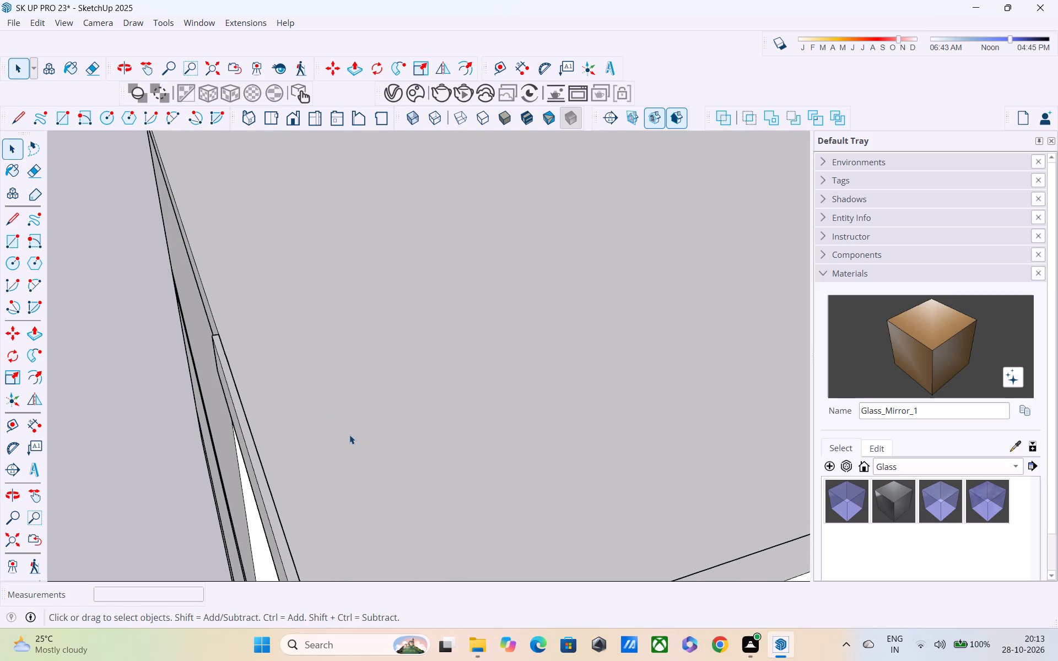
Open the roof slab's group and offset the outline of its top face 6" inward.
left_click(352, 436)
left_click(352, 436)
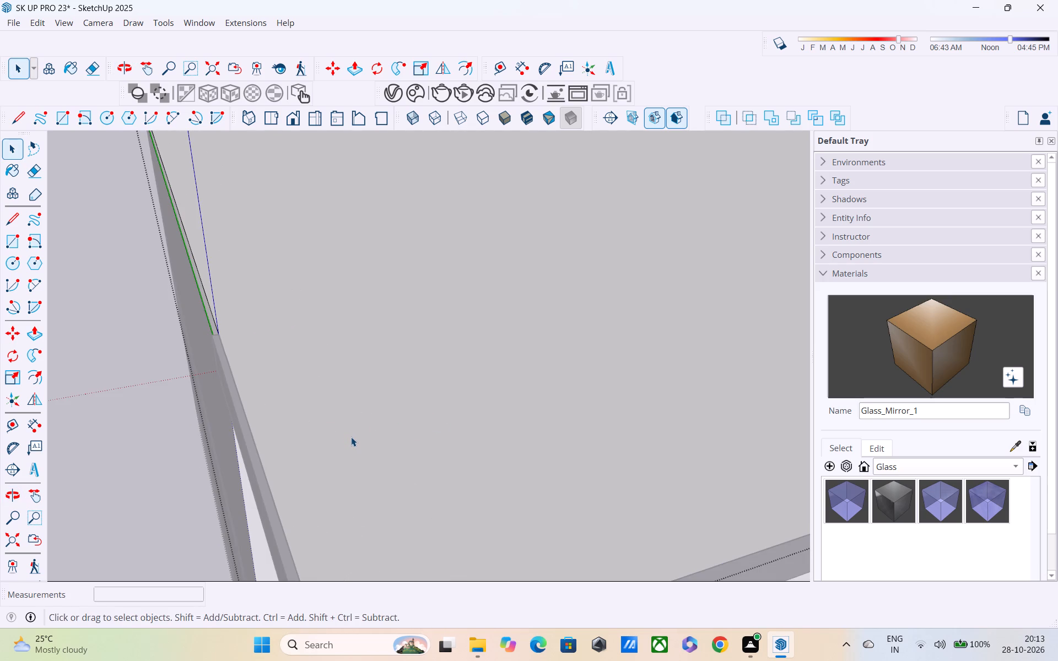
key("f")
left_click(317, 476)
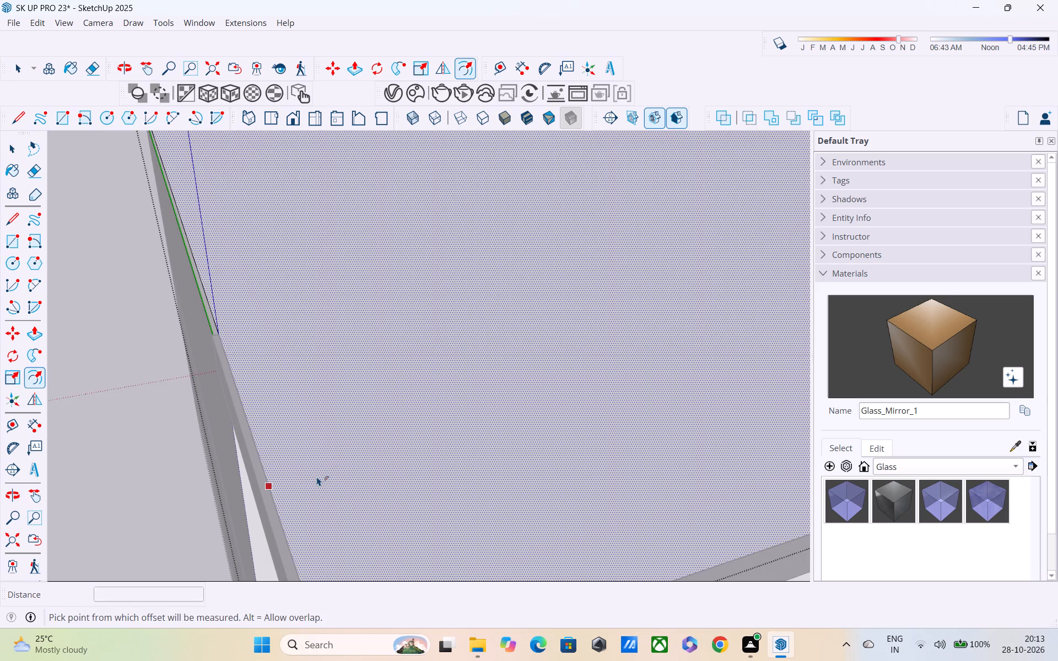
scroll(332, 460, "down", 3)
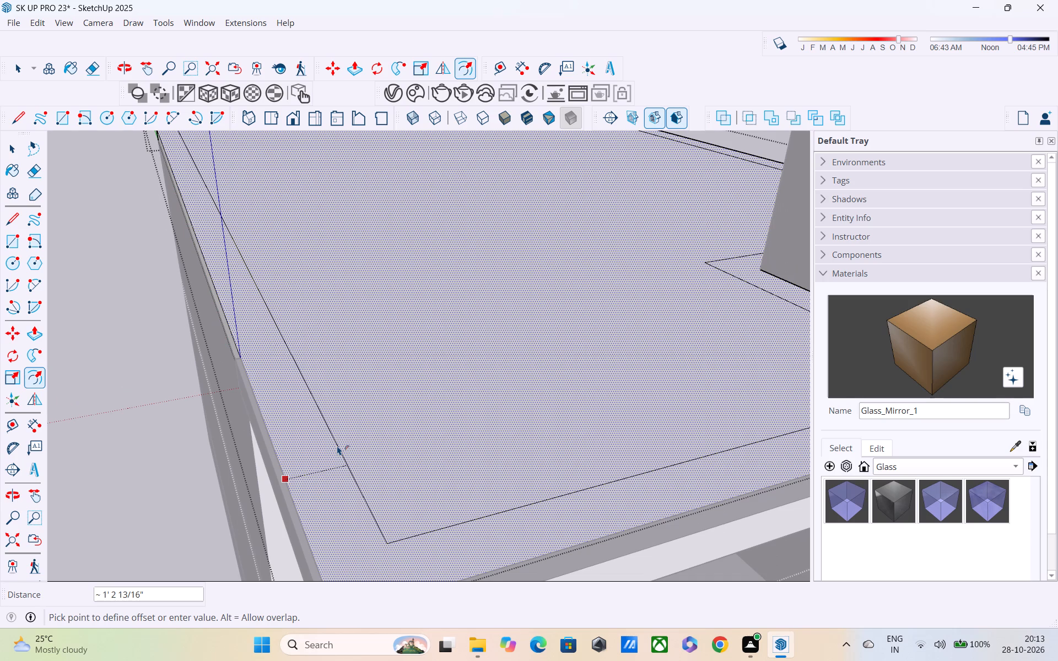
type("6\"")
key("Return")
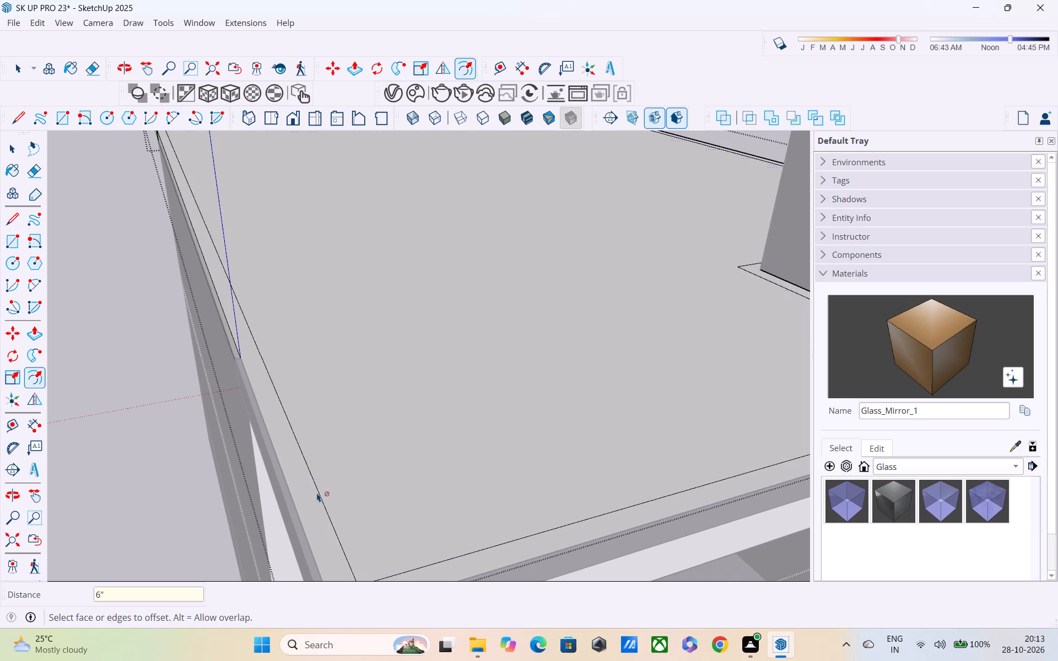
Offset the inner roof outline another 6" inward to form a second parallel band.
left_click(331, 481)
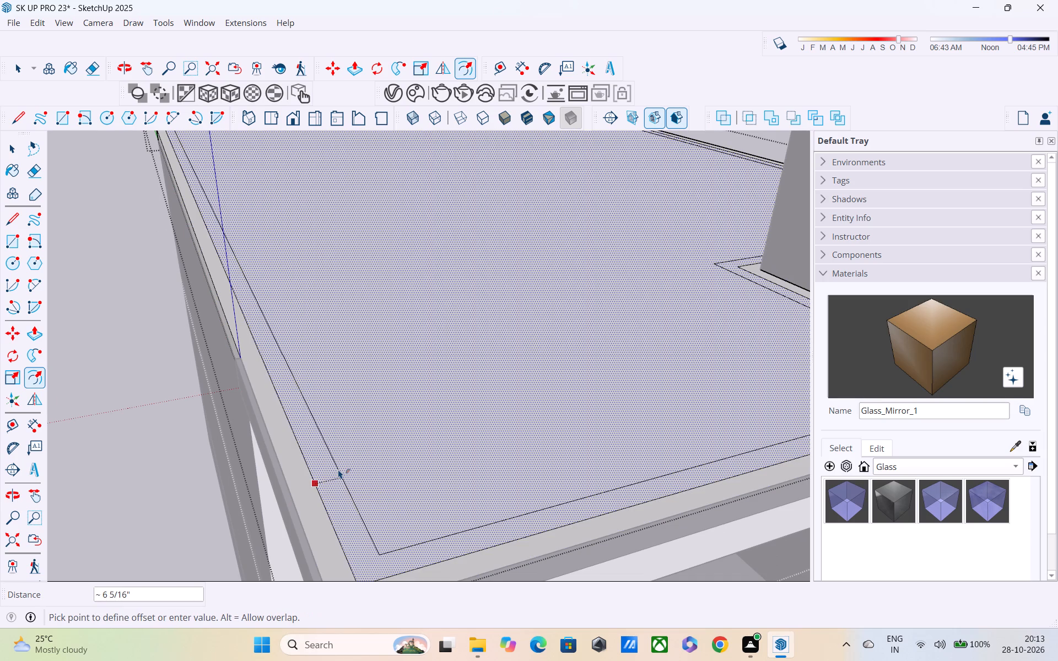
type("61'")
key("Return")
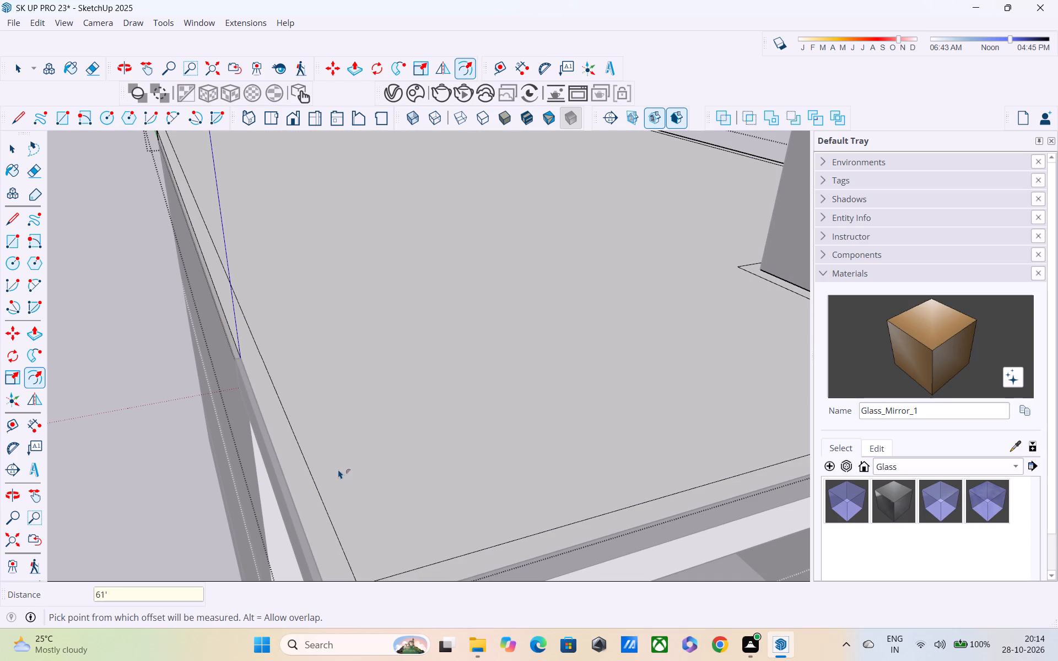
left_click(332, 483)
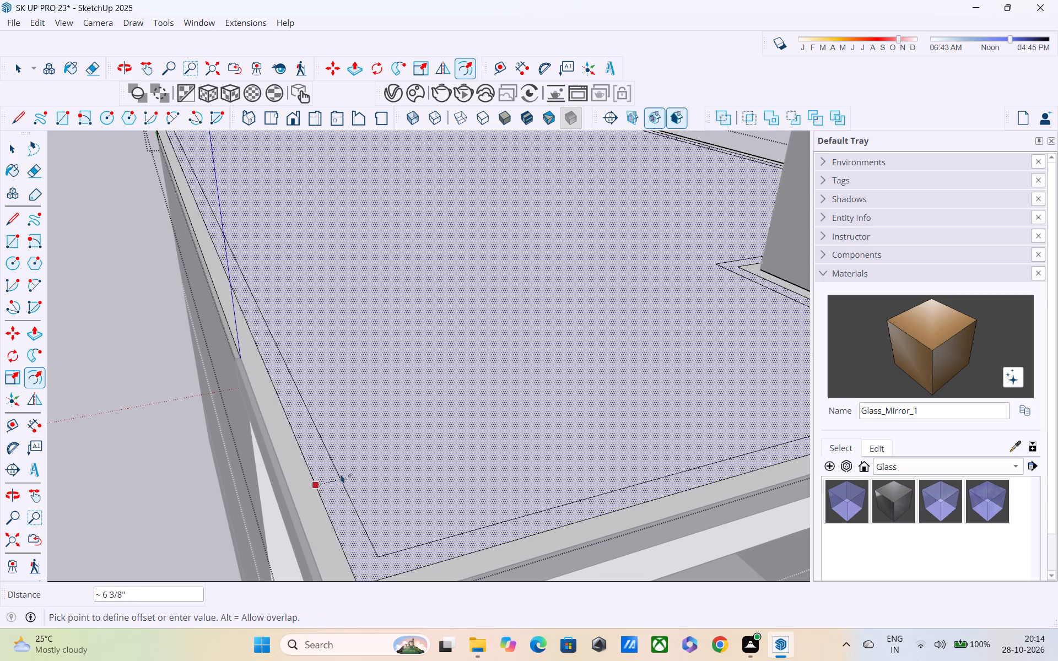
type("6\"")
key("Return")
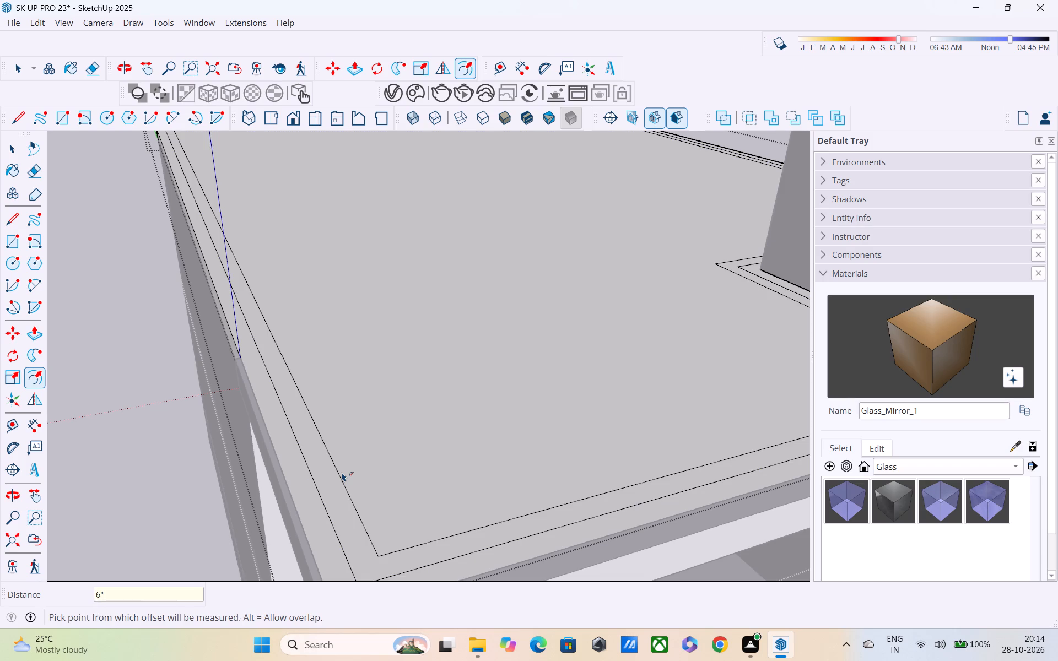
Examine the two offset outlines around the roof and their position at the tower and balcony corner.
scroll(290, 509, "down", 2)
scroll(328, 467, "down", 4)
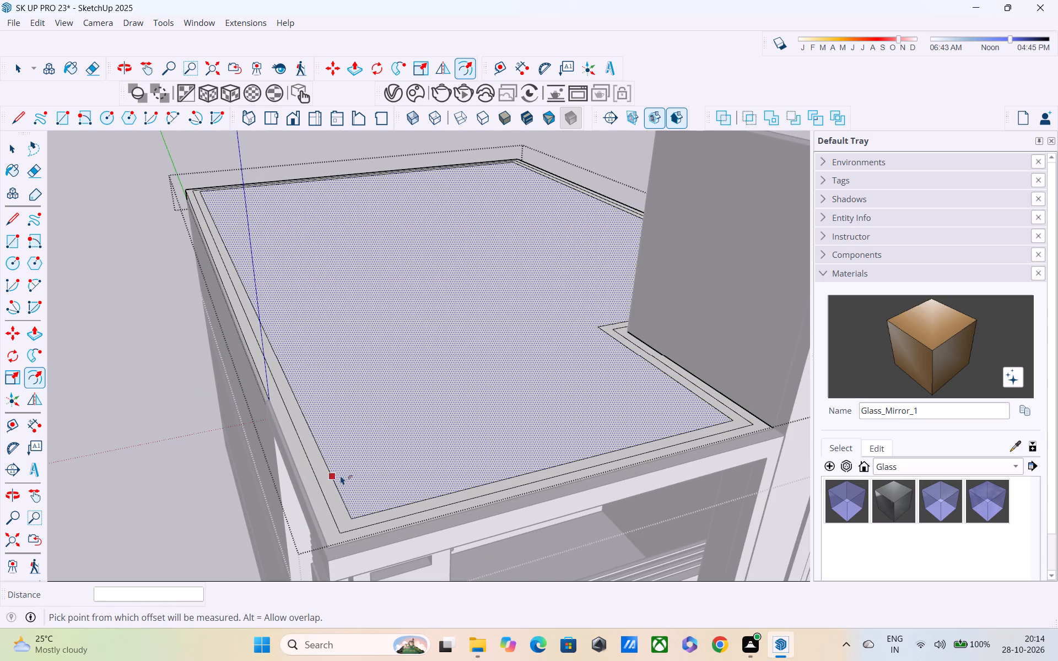
middle_click_drag(341, 474, 710, 554)
scroll(536, 452, "down", 5)
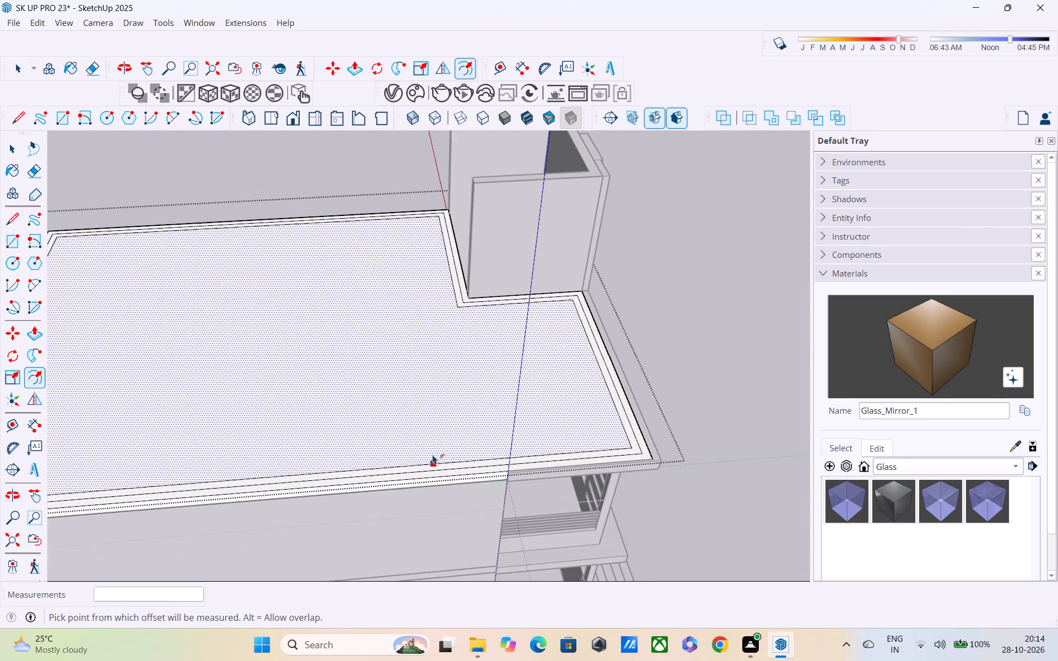
middle_click_drag(434, 455, 672, 461, "shift")
middle_click_drag(190, 532, 607, 490)
middle_click_drag(598, 483, 205, 522)
middle_click_drag(574, 399, 519, 475, "shift")
middle_click_drag(559, 429, 423, 464)
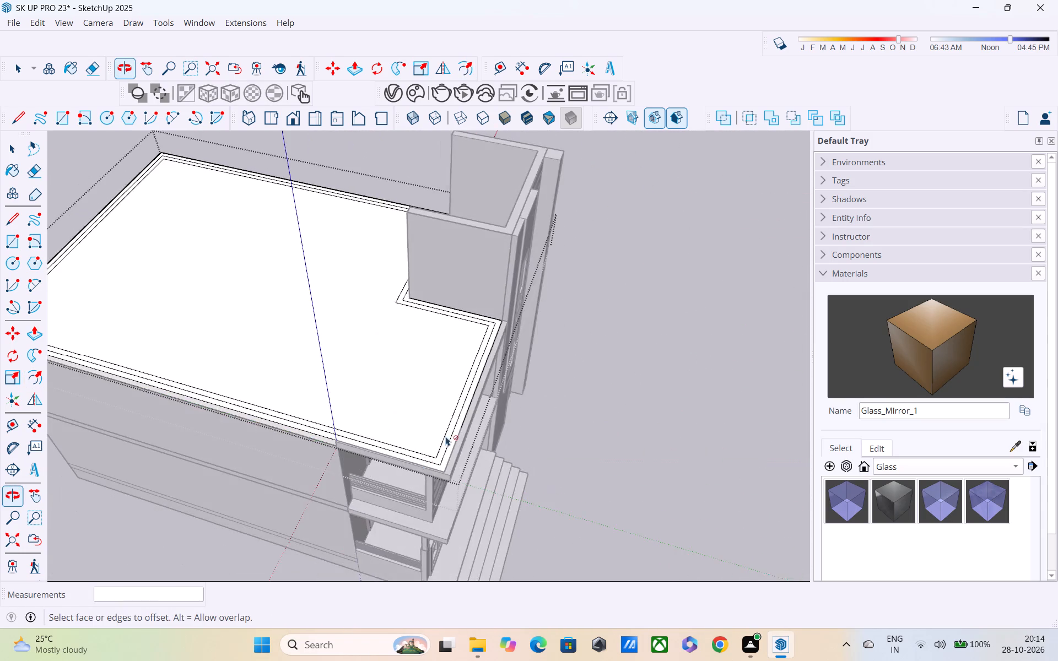
scroll(449, 422, "up", 10)
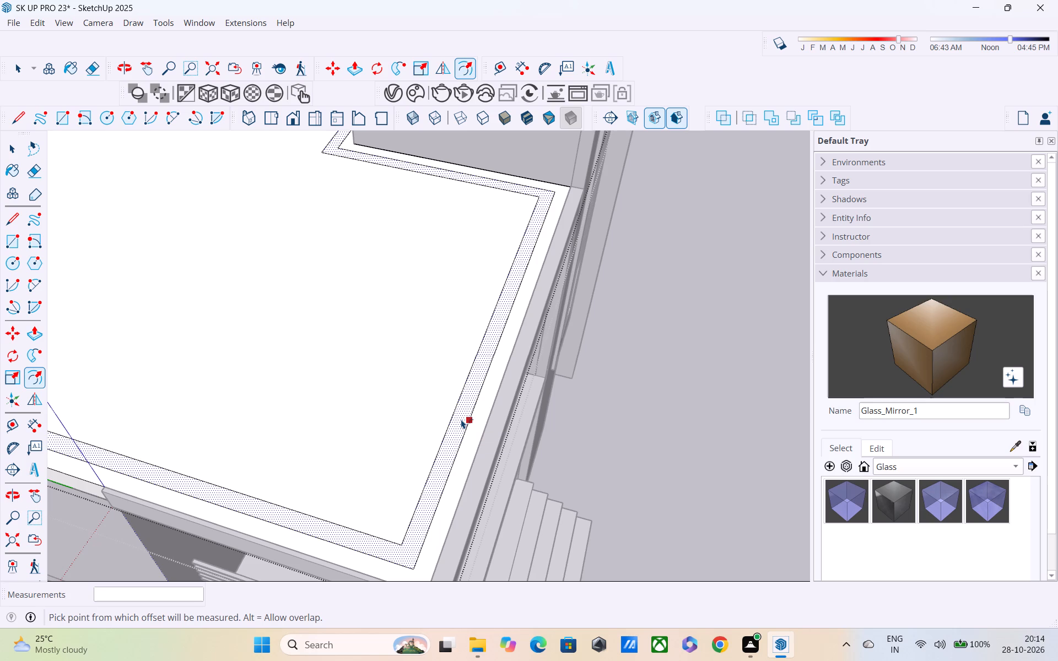
scroll(471, 399, "up", 2)
middle_click_drag(476, 397, 432, 307)
scroll(476, 397, "up", 1)
scroll(432, 306, "down", 3)
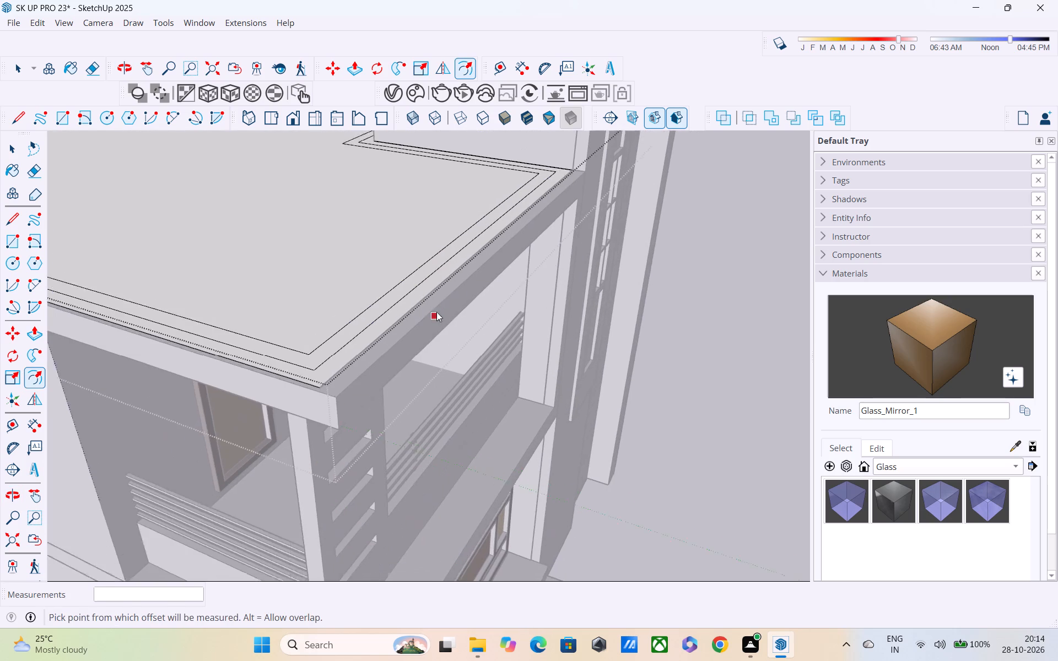
scroll(436, 312, "down", 1)
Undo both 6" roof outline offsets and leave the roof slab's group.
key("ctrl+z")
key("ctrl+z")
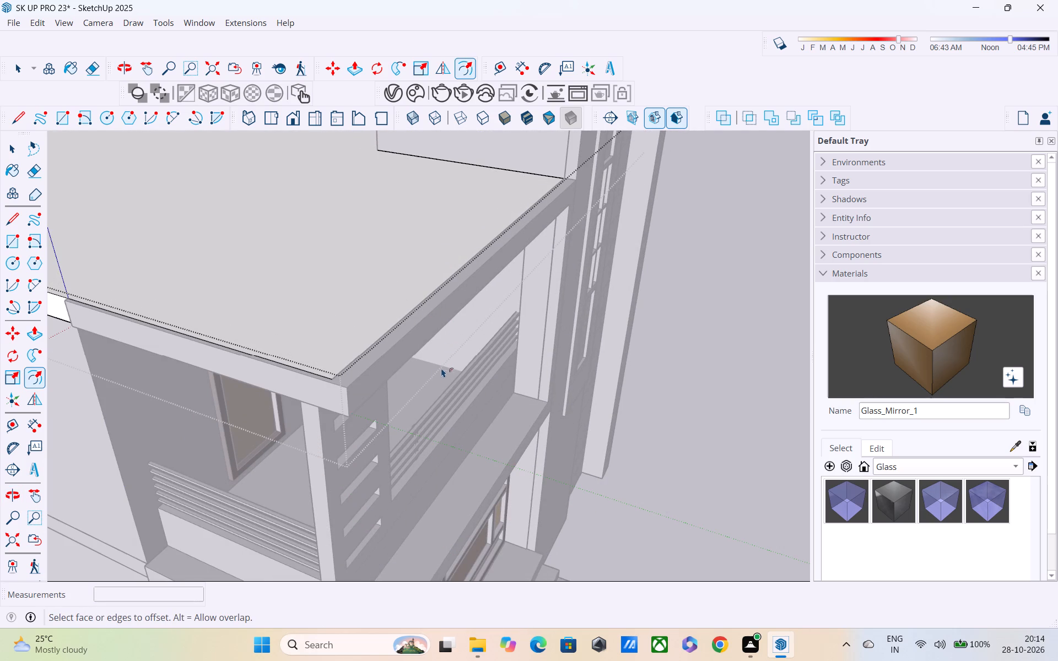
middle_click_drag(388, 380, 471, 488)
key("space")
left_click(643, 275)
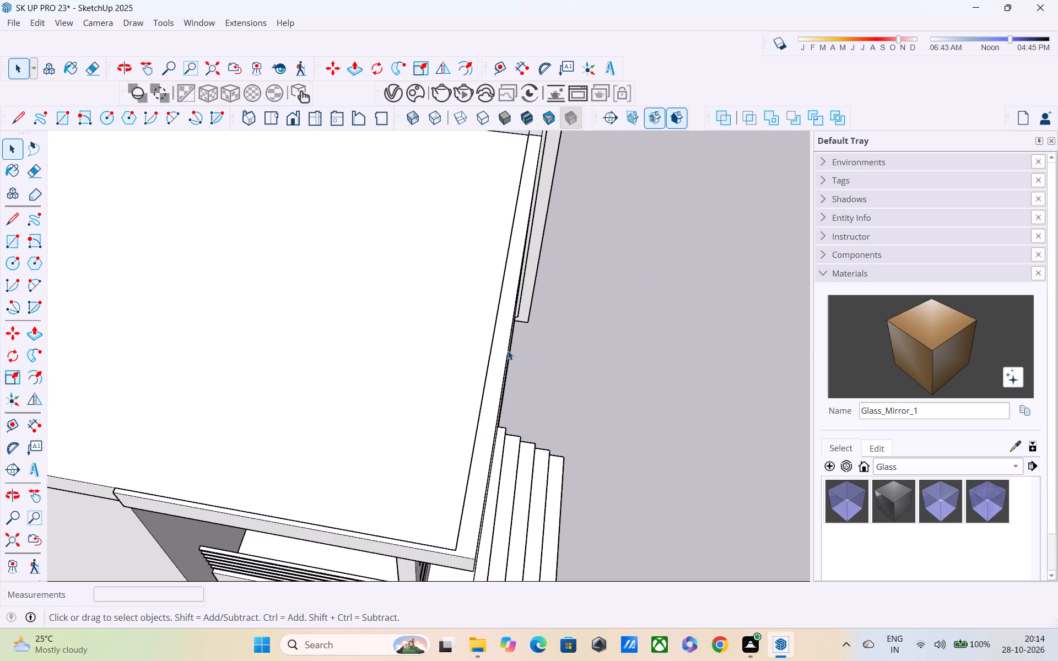
Undo the recent fascia beam edits back to before its return along the roof slab's side.
left_click(497, 353)
double_click(497, 353)
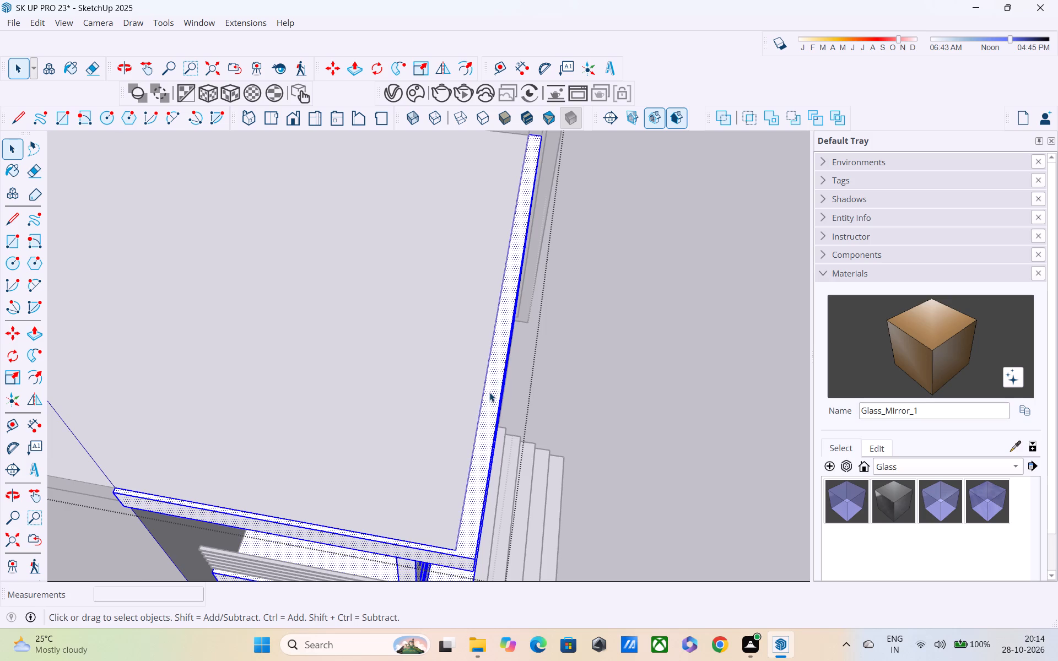
scroll(489, 392, "down", 5)
left_click(639, 332)
key("ctrl+z")
key("ctrl+z")
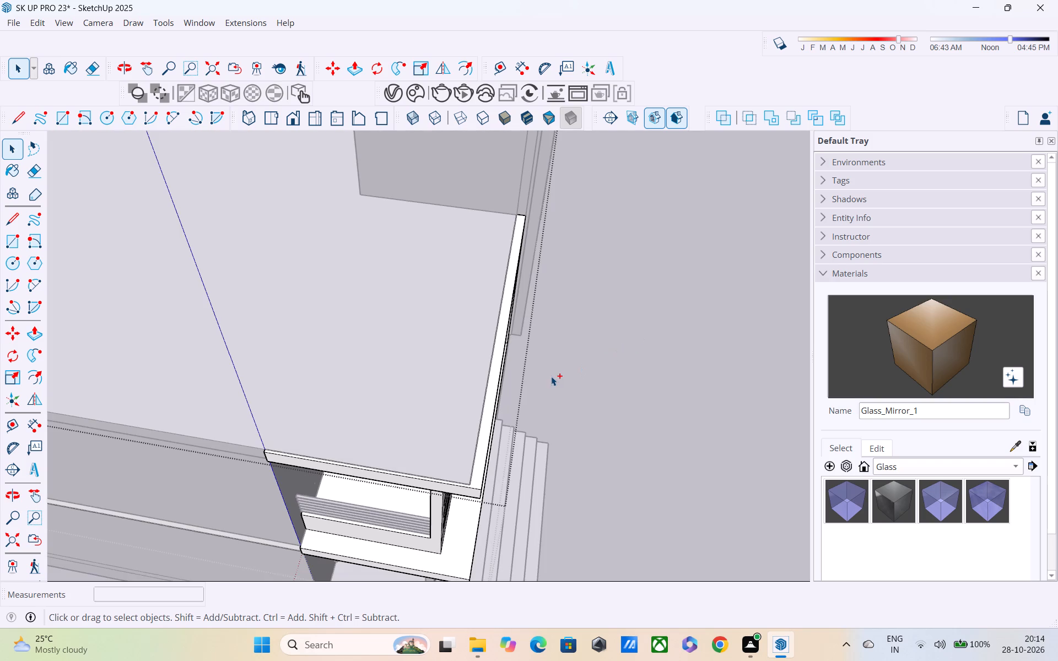
key("ctrl+z")
key("ctrl+z")
key("ctrl+z")
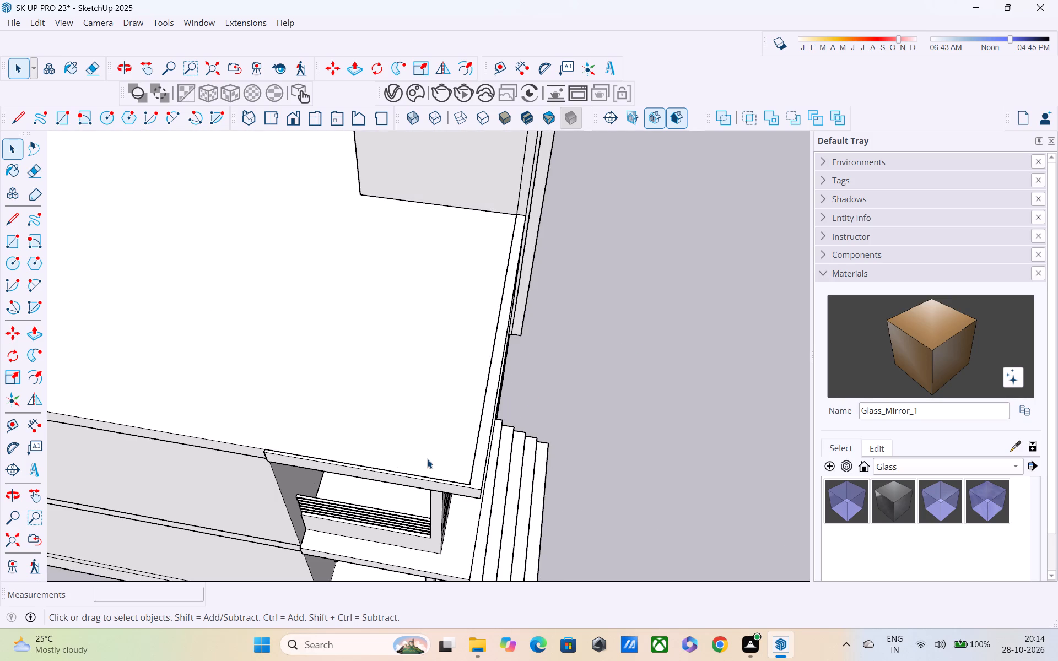
key("ctrl+z")
key("ctrl+z")
Push the fascia beam's end face back flush with the roof slab's side face, and leave the group.
middle_click_drag(512, 486, 510, 403)
scroll(465, 402, "up", 4)
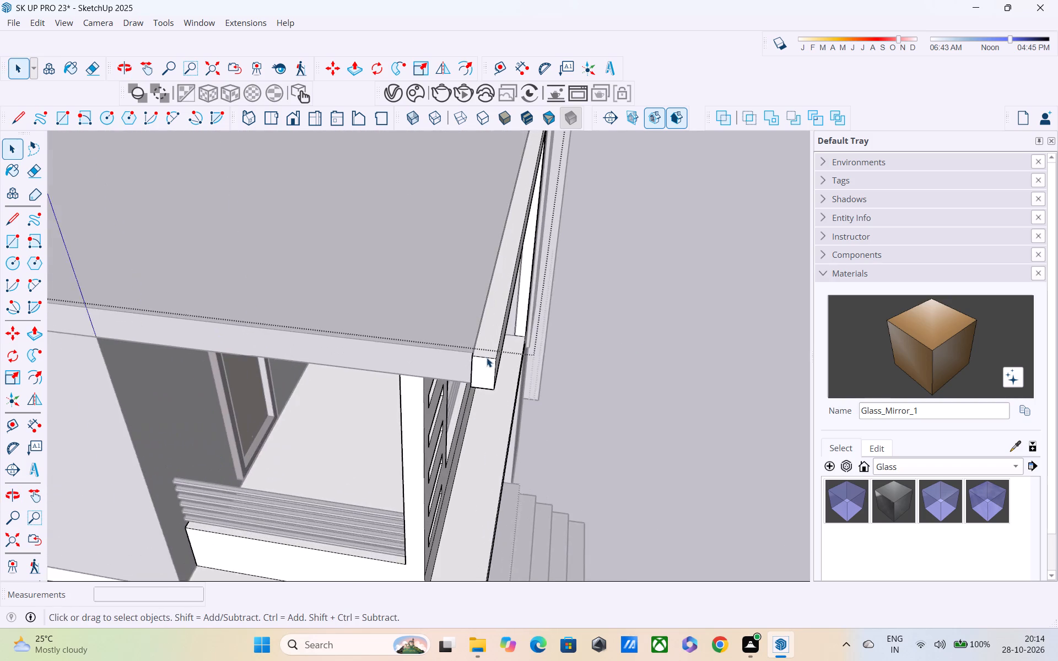
scroll(487, 358, "up", 2)
key("p")
left_click(484, 370)
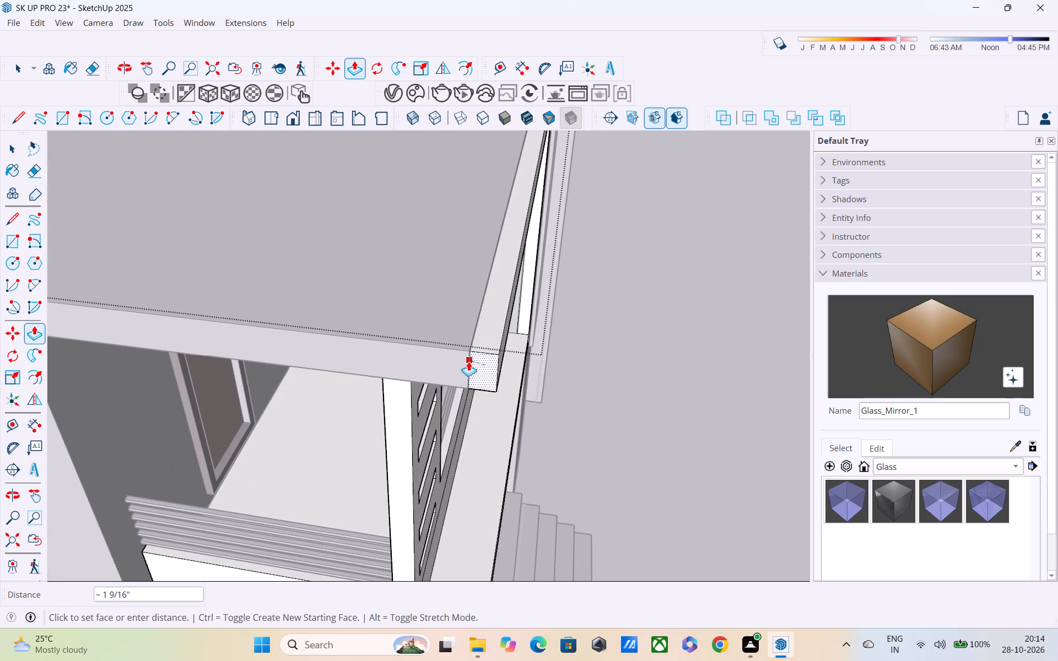
left_click(455, 364)
scroll(455, 366, "up", 1)
middle_click_drag(455, 366, 519, 384)
scroll(480, 373, "down", 1)
scroll(524, 367, "up", 1)
scroll(524, 366, "down", 7)
middle_click_drag(535, 386, 542, 454, "shift")
scroll(546, 399, "down", 1)
middle_click_drag(546, 402, 492, 426)
key("space")
scroll(487, 373, "up", 5)
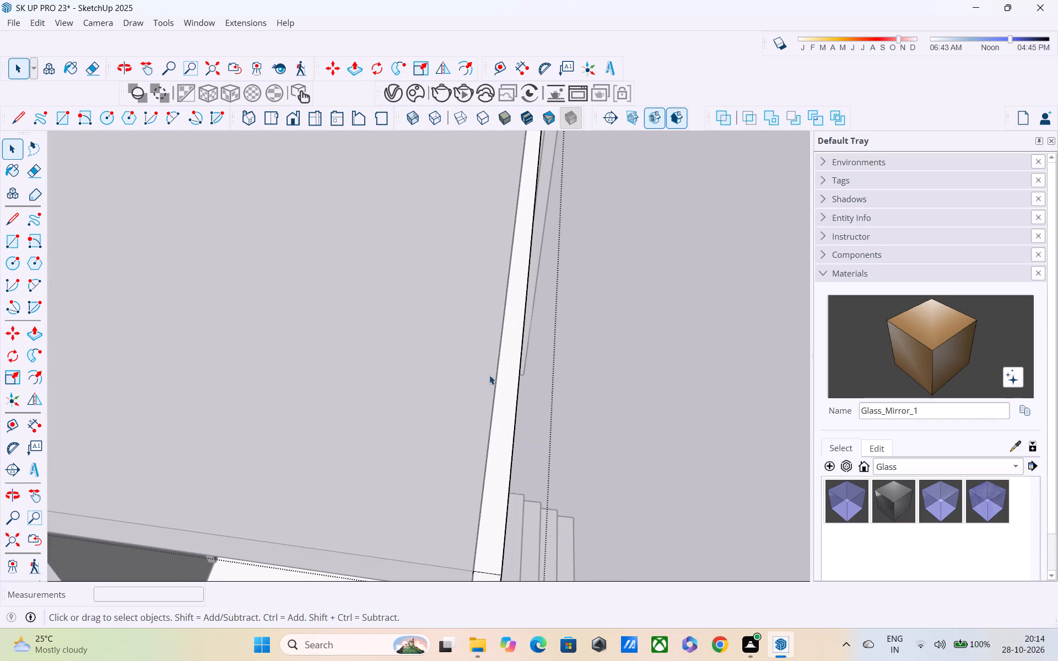
scroll(493, 391, "down", 3)
left_click(639, 347)
Examine the shortened fascia beam's end and its junctions with the roof slab and the tower wall.
middle_click_drag(515, 416, 511, 310)
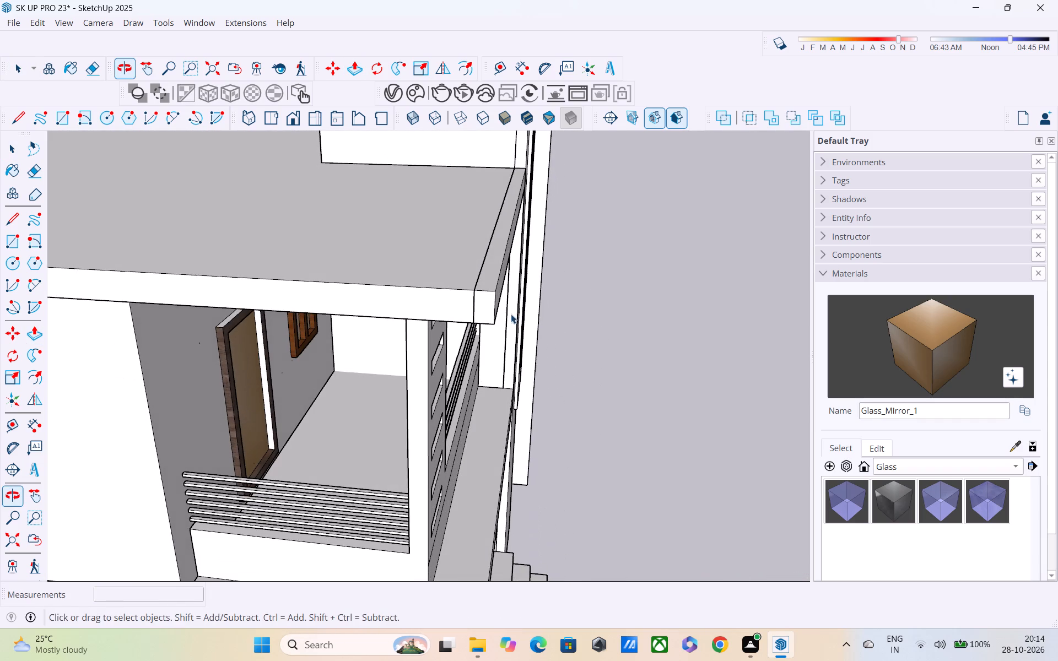
middle_click_drag(509, 338, 677, 564, "shift")
middle_click_drag(640, 490, 598, 362)
scroll(651, 451, "down", 1)
middle_click_drag(652, 453, 564, 472)
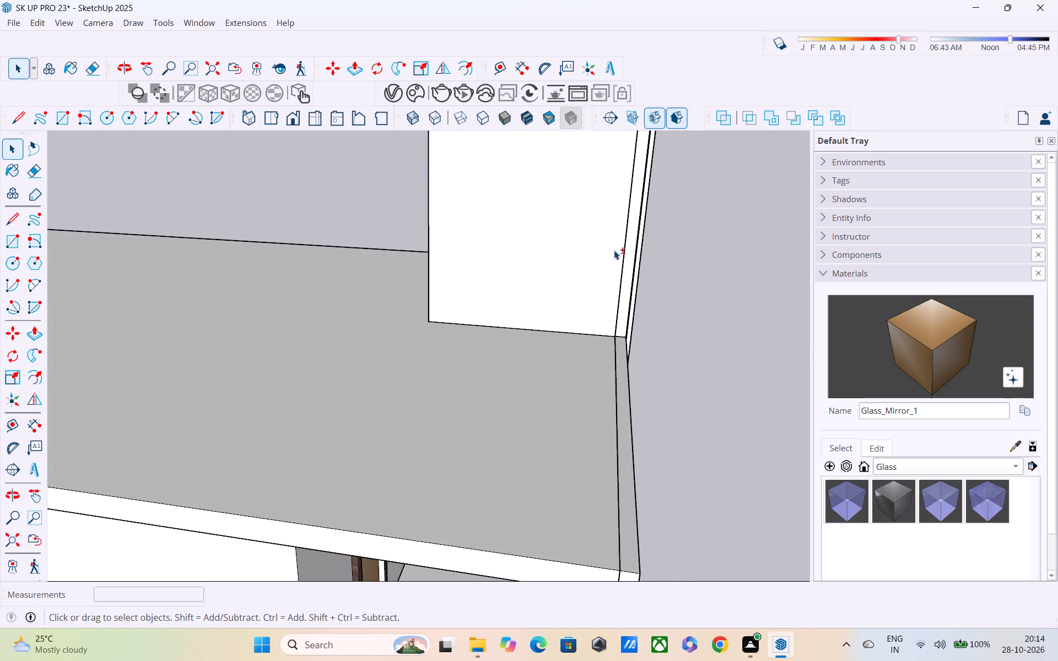
middle_click_drag(620, 259, 650, 350, "shift")
double_click(650, 245)
left_click(728, 241)
middle_click_drag(624, 310, 613, 229)
scroll(604, 243, "down", 4)
middle_click_drag(600, 311, 606, 403, "shift")
scroll(606, 404, "up", 1)
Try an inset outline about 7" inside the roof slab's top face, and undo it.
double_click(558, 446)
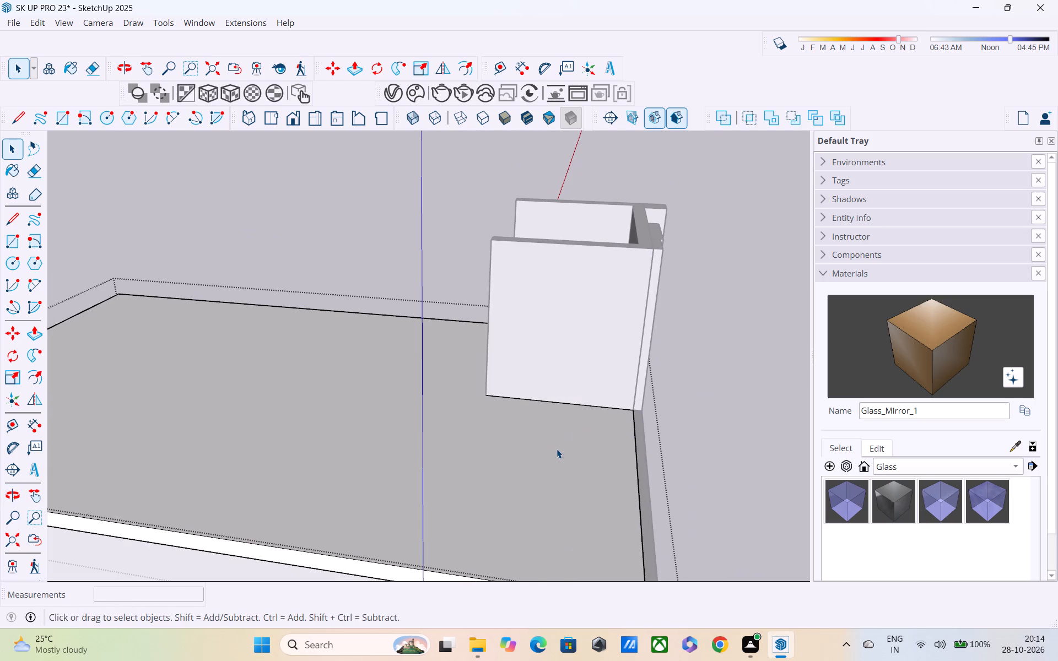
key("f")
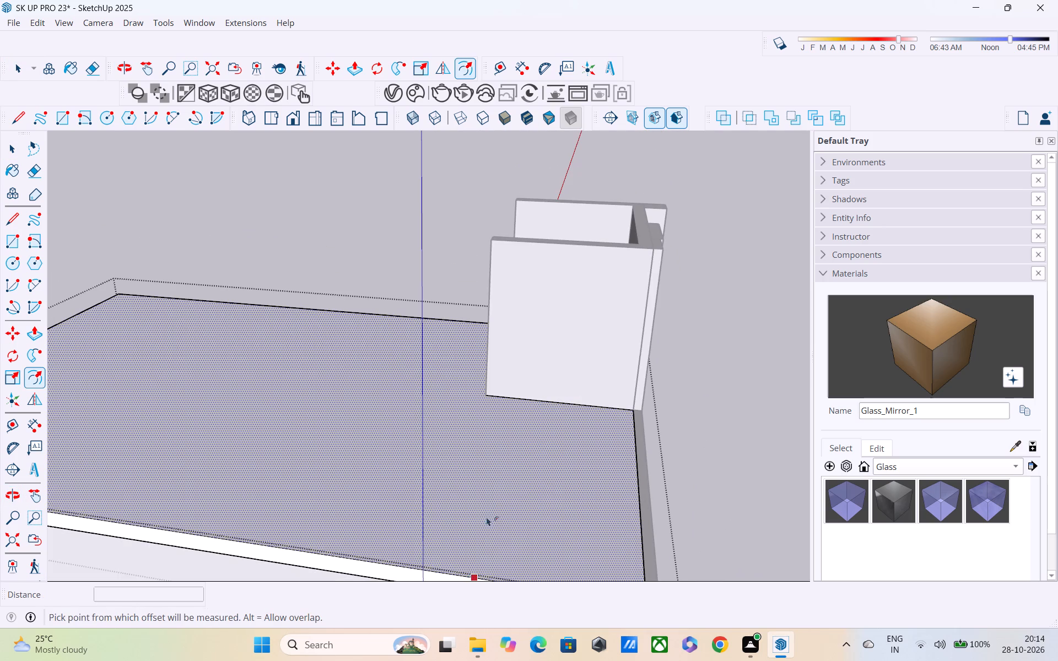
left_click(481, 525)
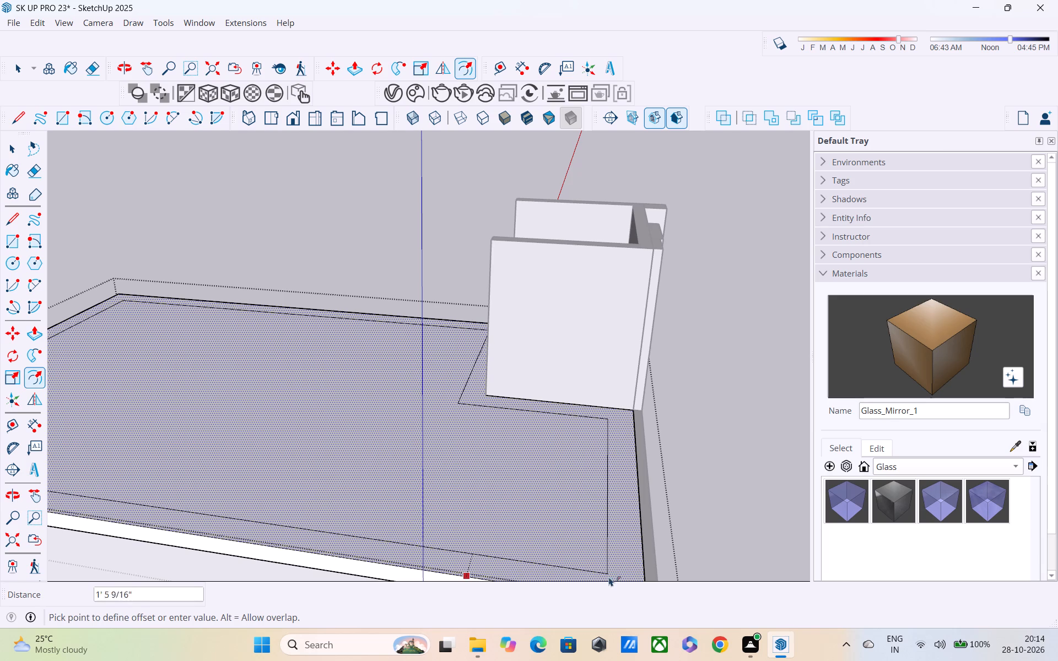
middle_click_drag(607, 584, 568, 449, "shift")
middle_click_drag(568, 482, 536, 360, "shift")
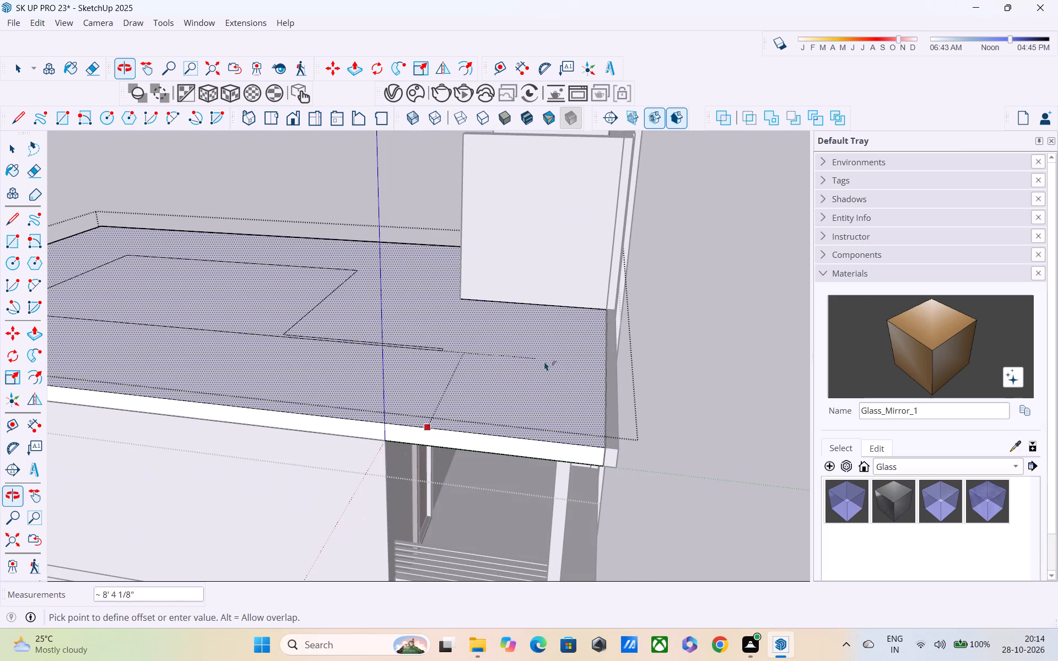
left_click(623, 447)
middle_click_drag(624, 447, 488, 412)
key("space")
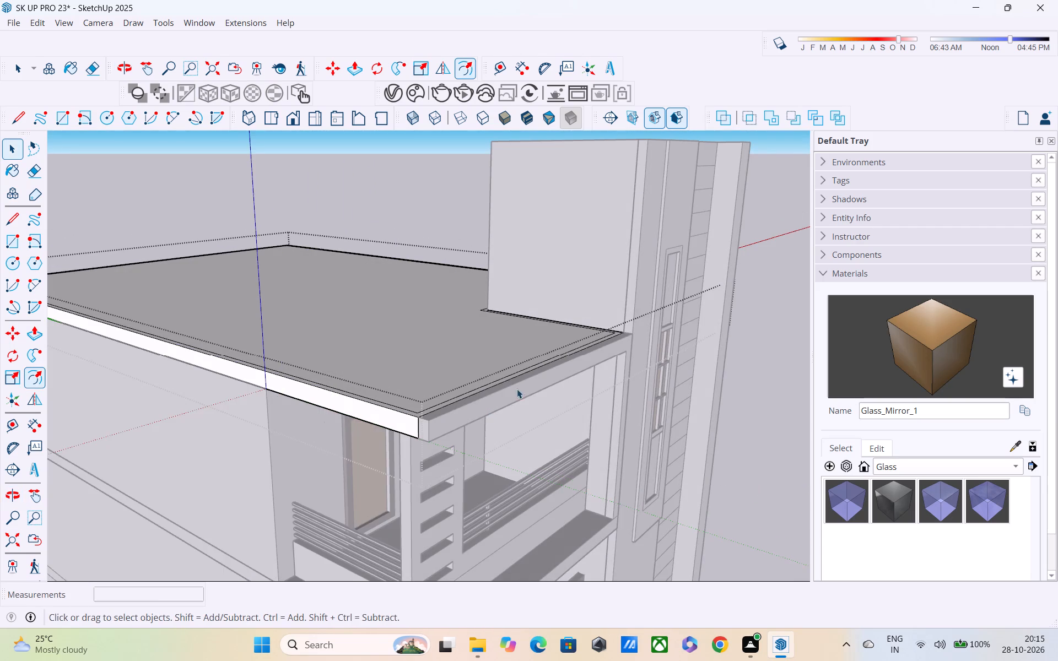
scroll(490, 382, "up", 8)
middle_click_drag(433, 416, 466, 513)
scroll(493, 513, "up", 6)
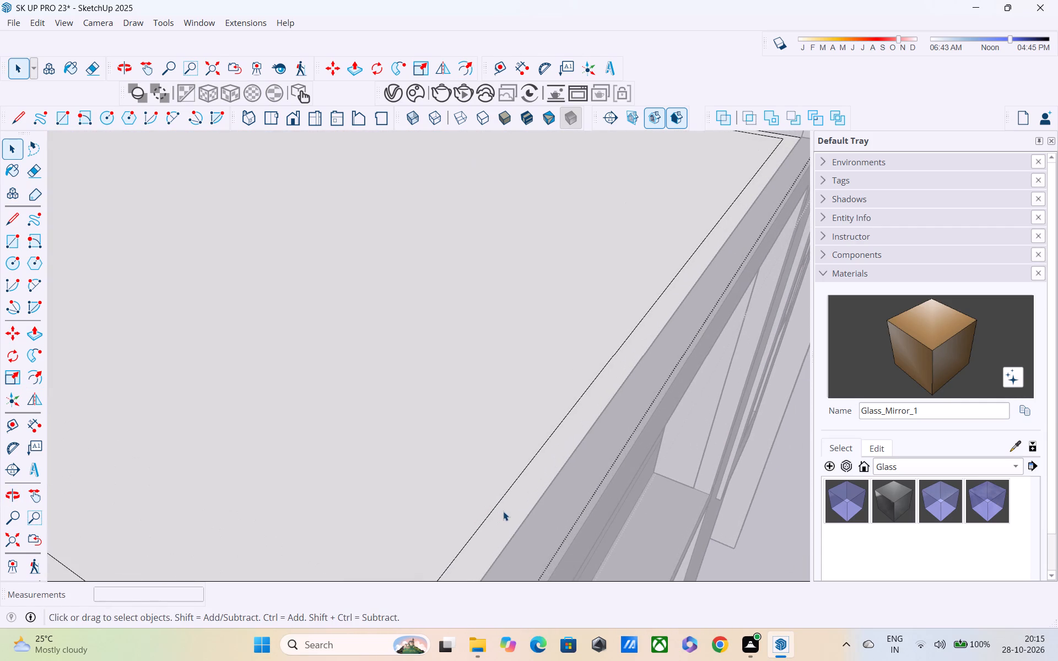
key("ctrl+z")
Examine the roof slab's corner and its junction with the fascia beam above the balcony.
scroll(516, 527, "down", 5)
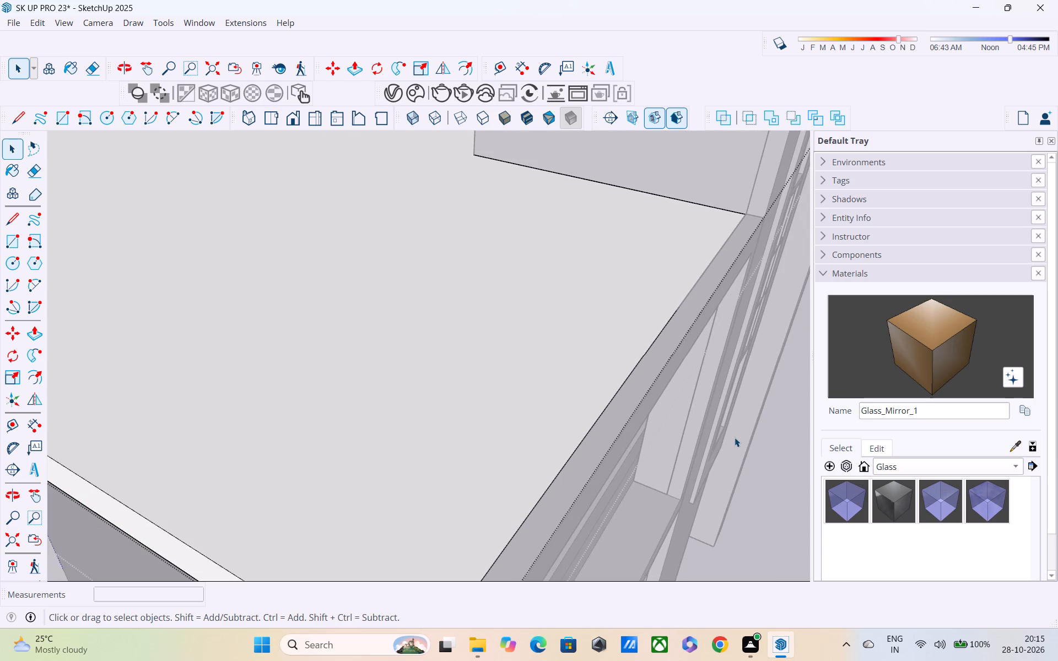
scroll(734, 438, "down", 1)
middle_click_drag(730, 448, 652, 279)
left_click(753, 329)
middle_click_drag(689, 366, 688, 499, "shift")
middle_click_drag(429, 320, 589, 338)
scroll(591, 386, "up", 2)
middle_click_drag(560, 419, 573, 312)
scroll(456, 456, "up", 4)
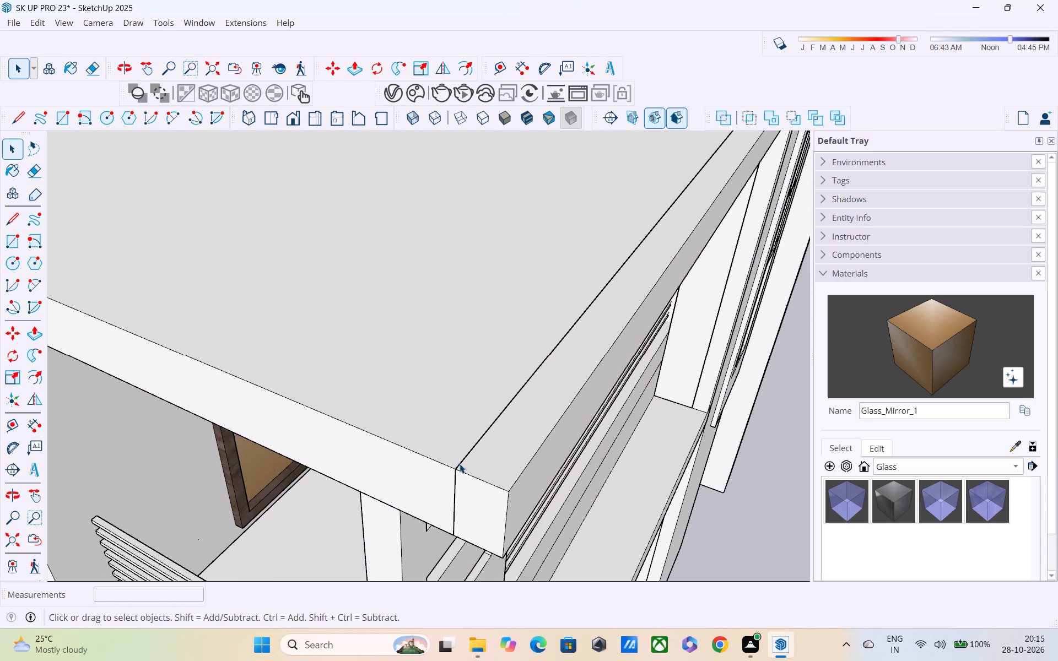
double_click(460, 464)
scroll(462, 463, "down", 6)
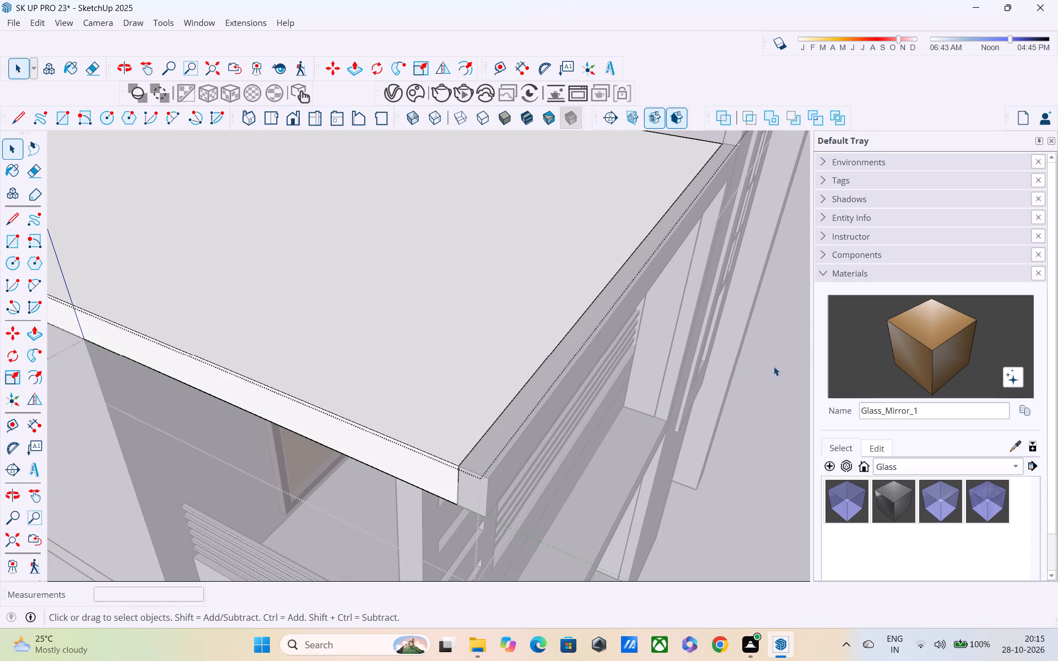
left_click(775, 366)
middle_click_drag(479, 438, 499, 322)
scroll(499, 322, "up", 1)
scroll(485, 348, "down", 3)
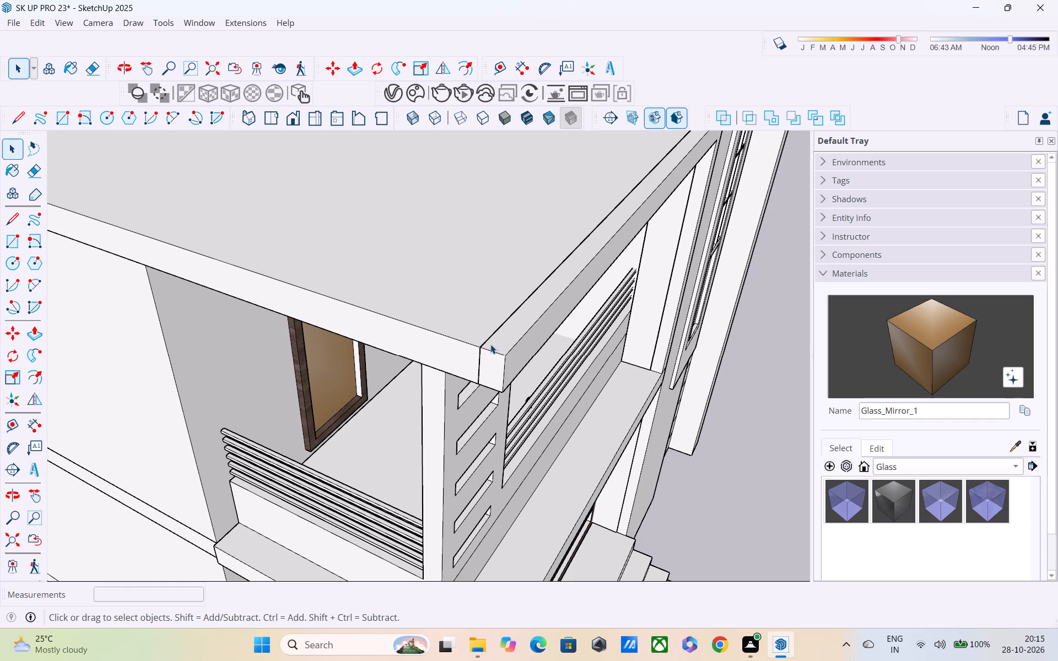
Inside the roof slab's group, offset the top face's outline inward by 6".
double_click(475, 319)
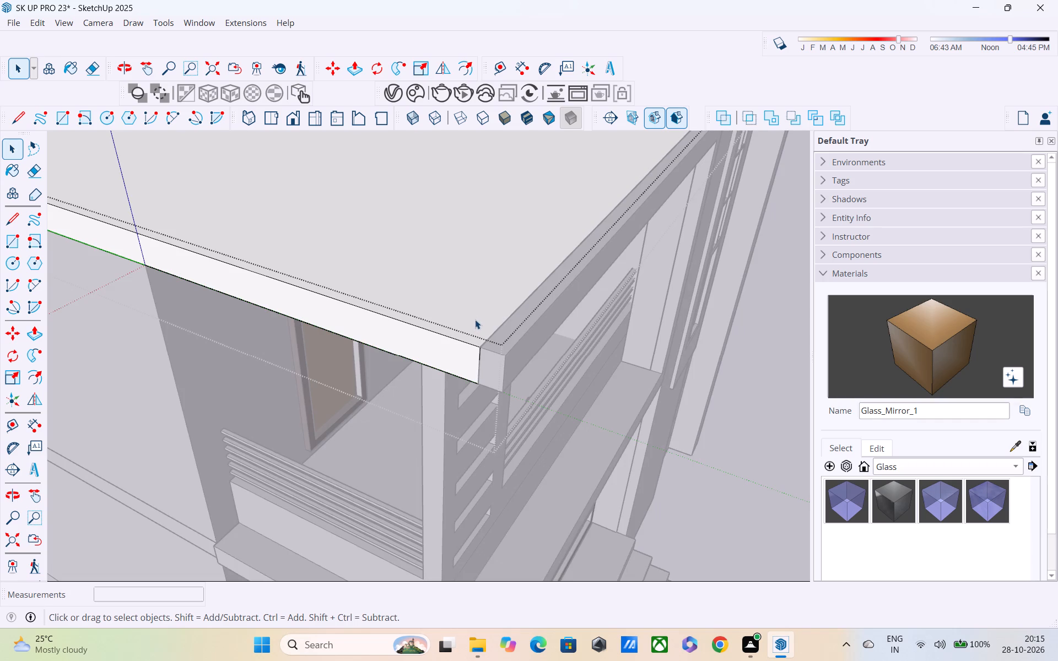
key("f")
left_click(470, 321)
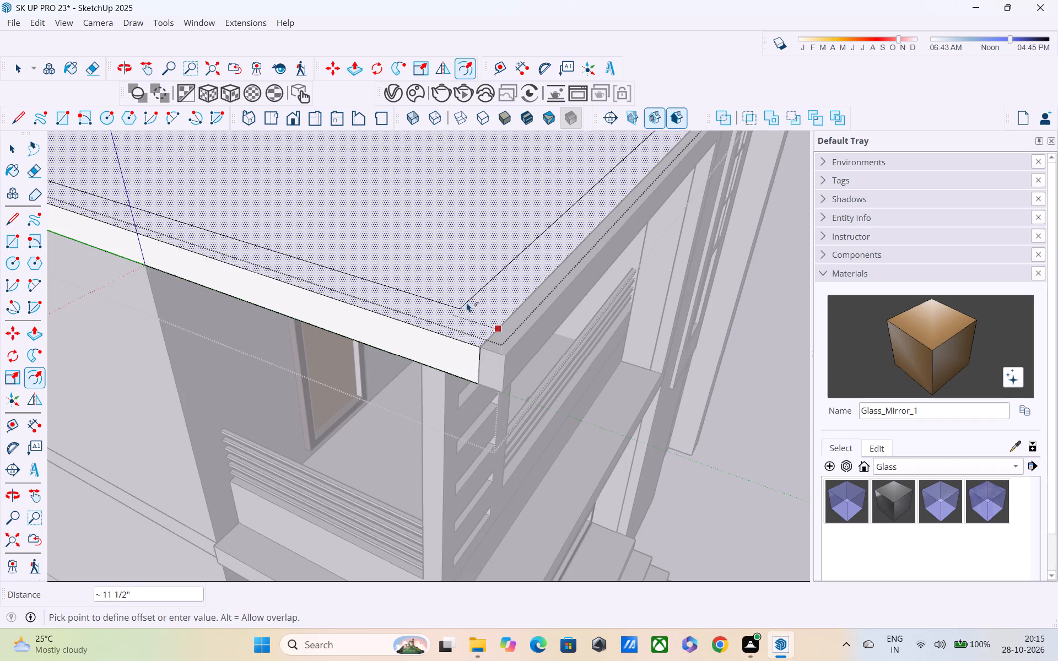
scroll(467, 314, "down", 6)
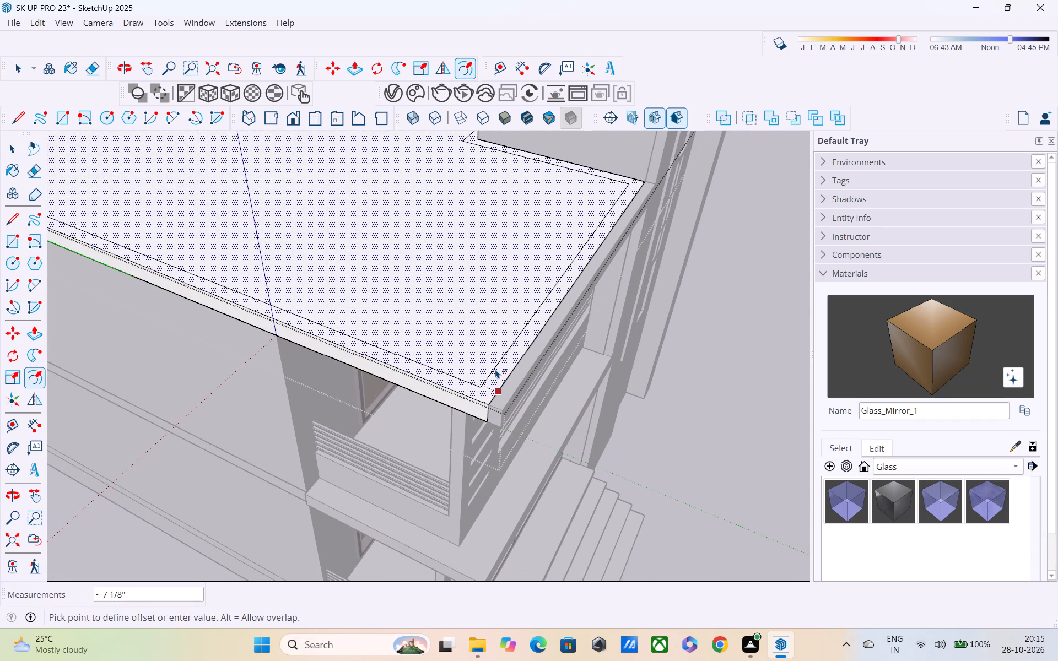
type("6\"")
key("Return")
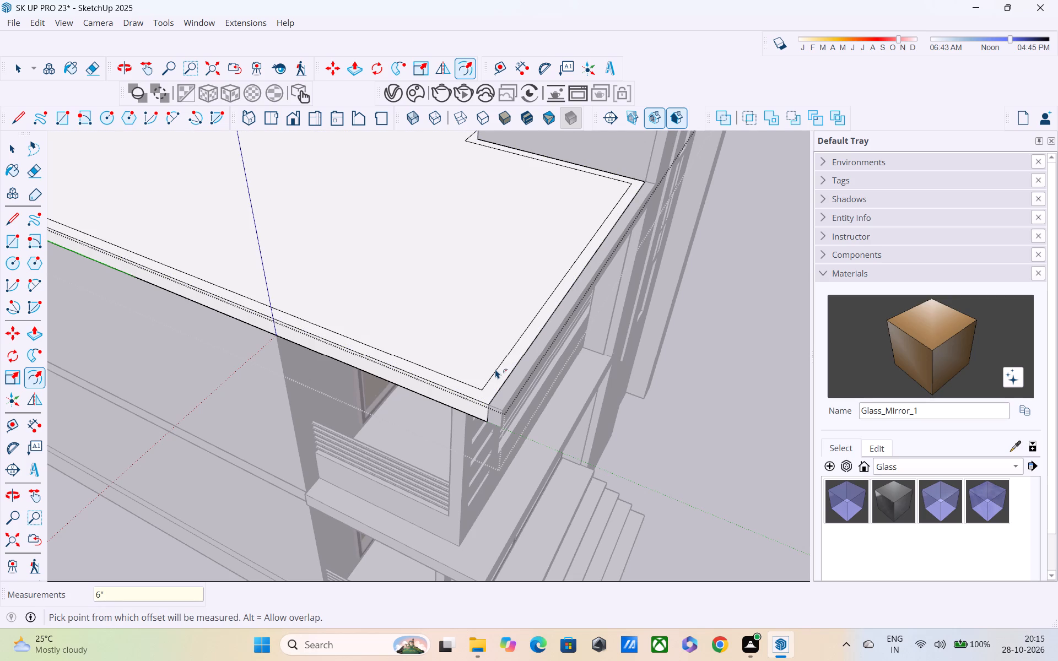
Extrude the 6" perimeter band upward 3' to form the roof parapet.
key("p")
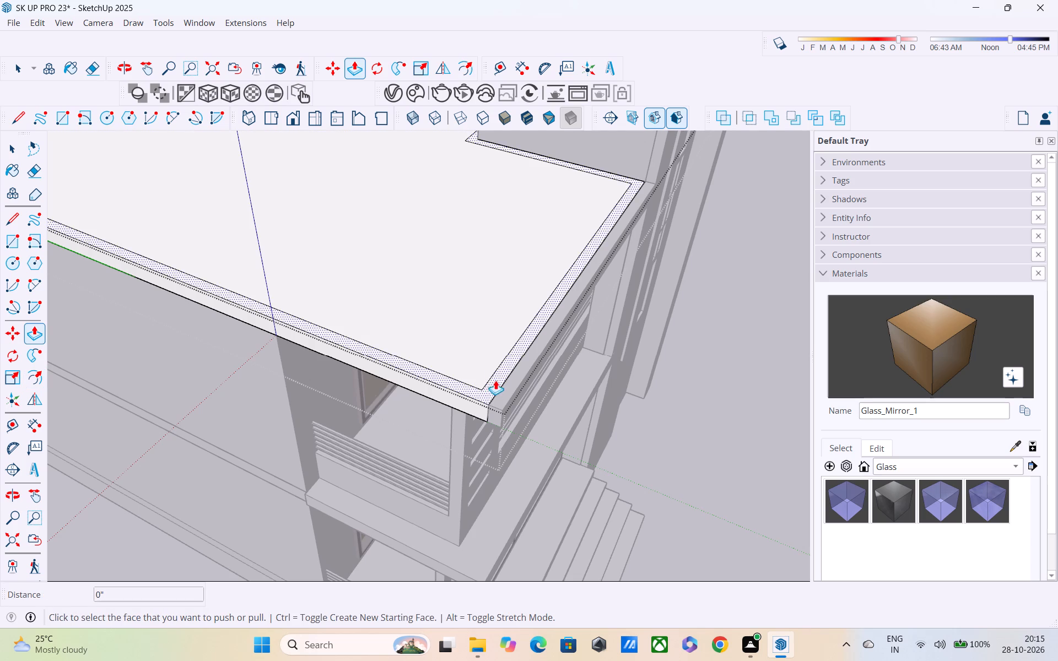
left_click(495, 390)
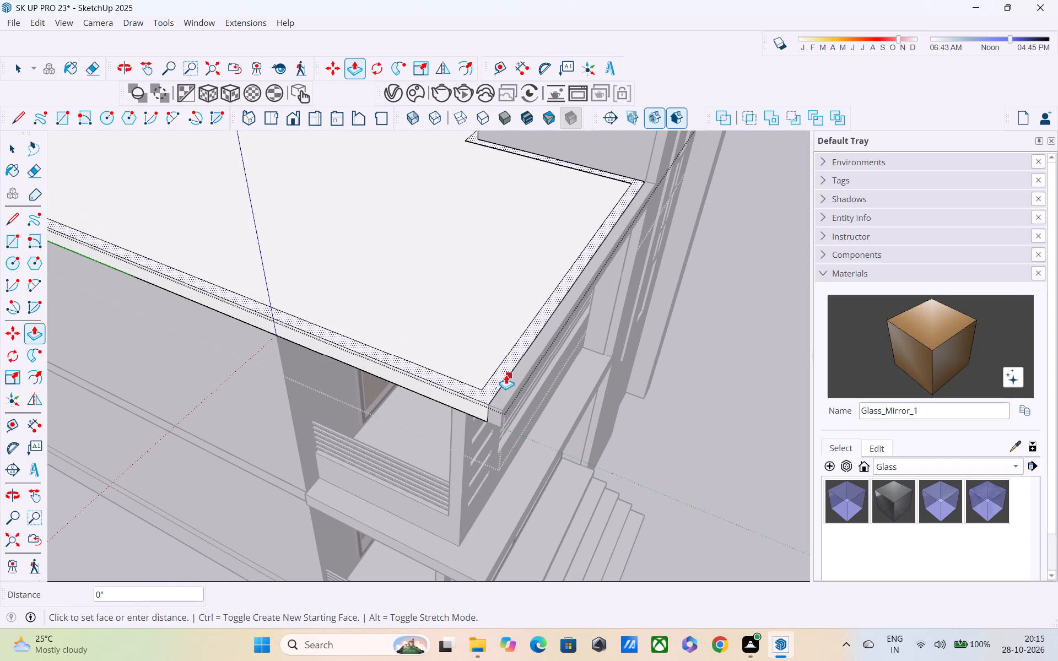
middle_click_drag(506, 375, 569, 476, "shift")
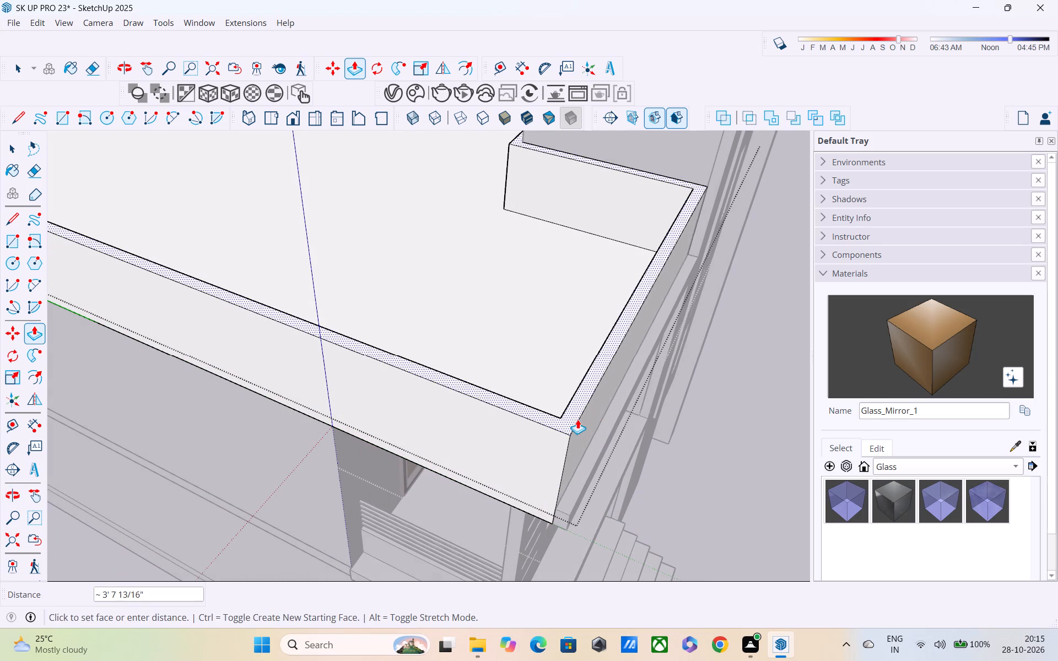
type("3'")
key("Return")
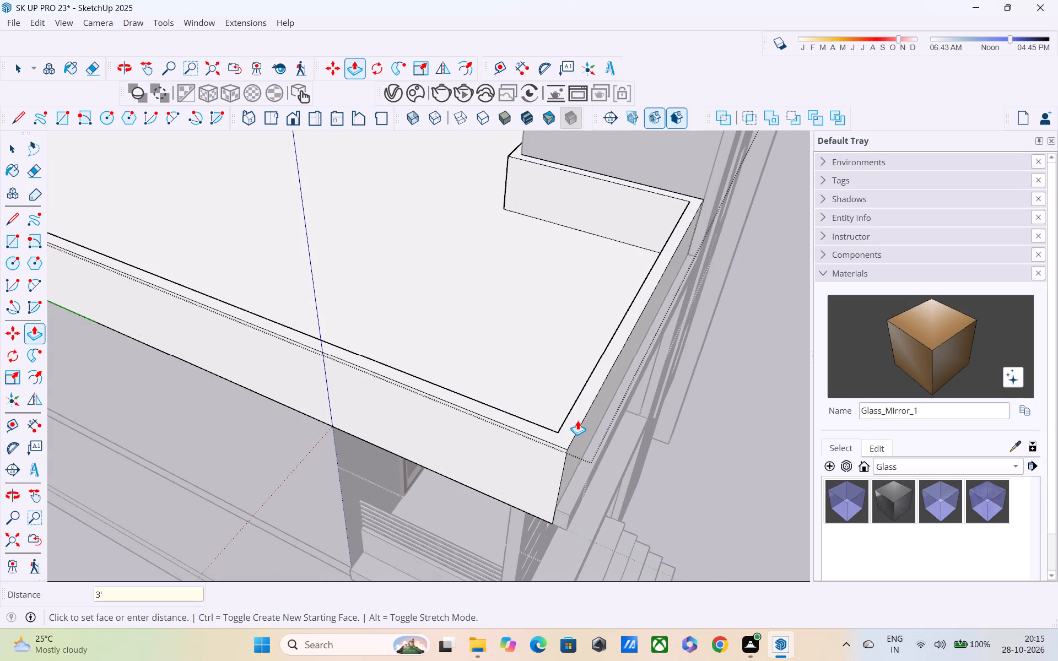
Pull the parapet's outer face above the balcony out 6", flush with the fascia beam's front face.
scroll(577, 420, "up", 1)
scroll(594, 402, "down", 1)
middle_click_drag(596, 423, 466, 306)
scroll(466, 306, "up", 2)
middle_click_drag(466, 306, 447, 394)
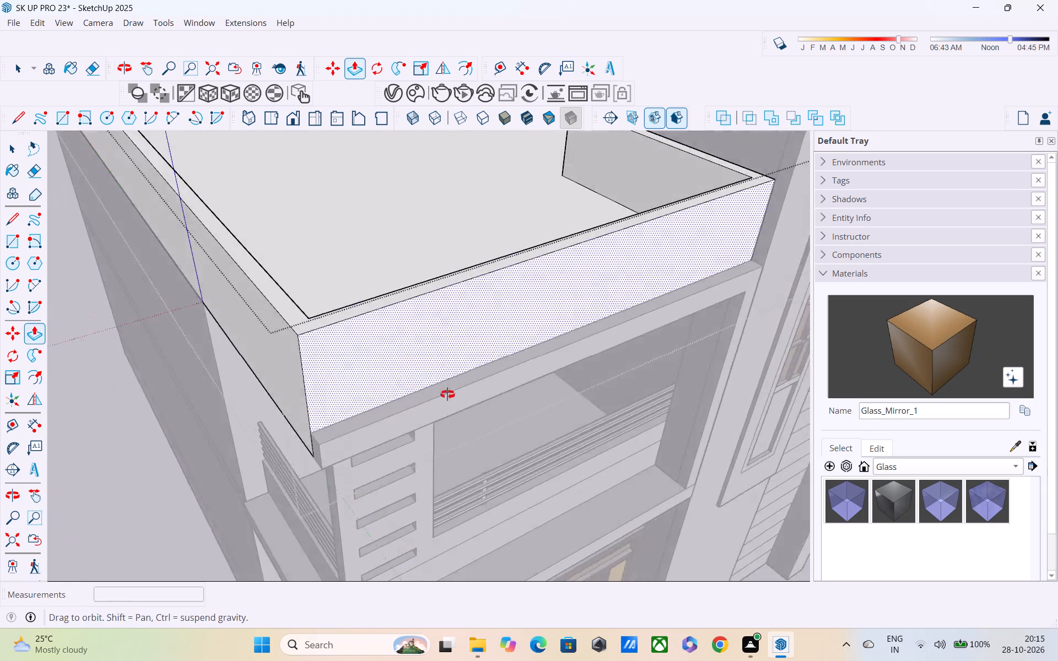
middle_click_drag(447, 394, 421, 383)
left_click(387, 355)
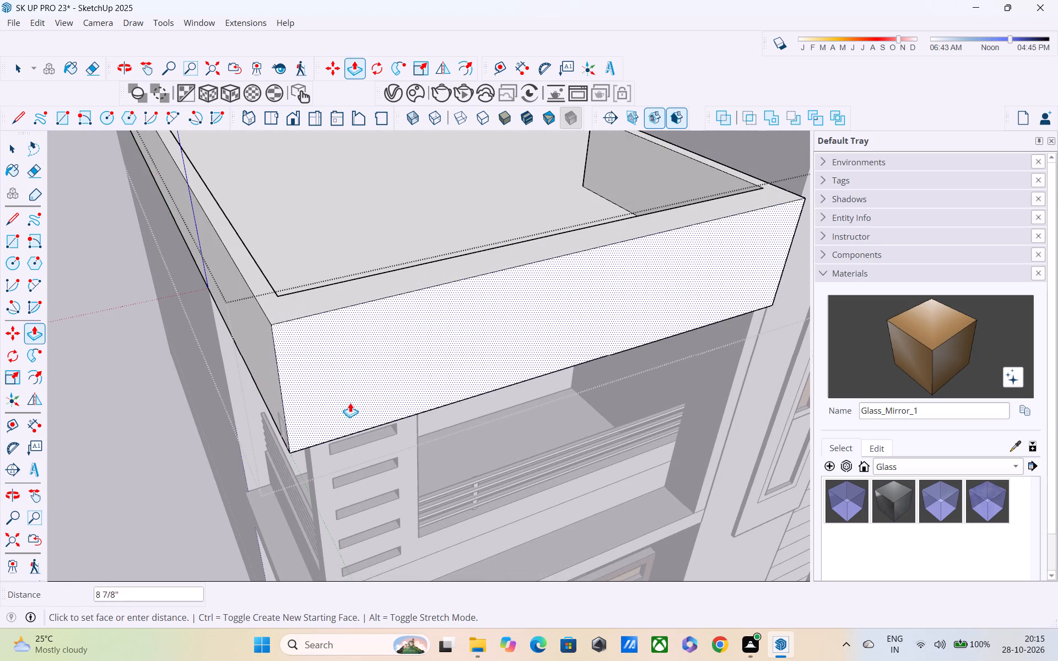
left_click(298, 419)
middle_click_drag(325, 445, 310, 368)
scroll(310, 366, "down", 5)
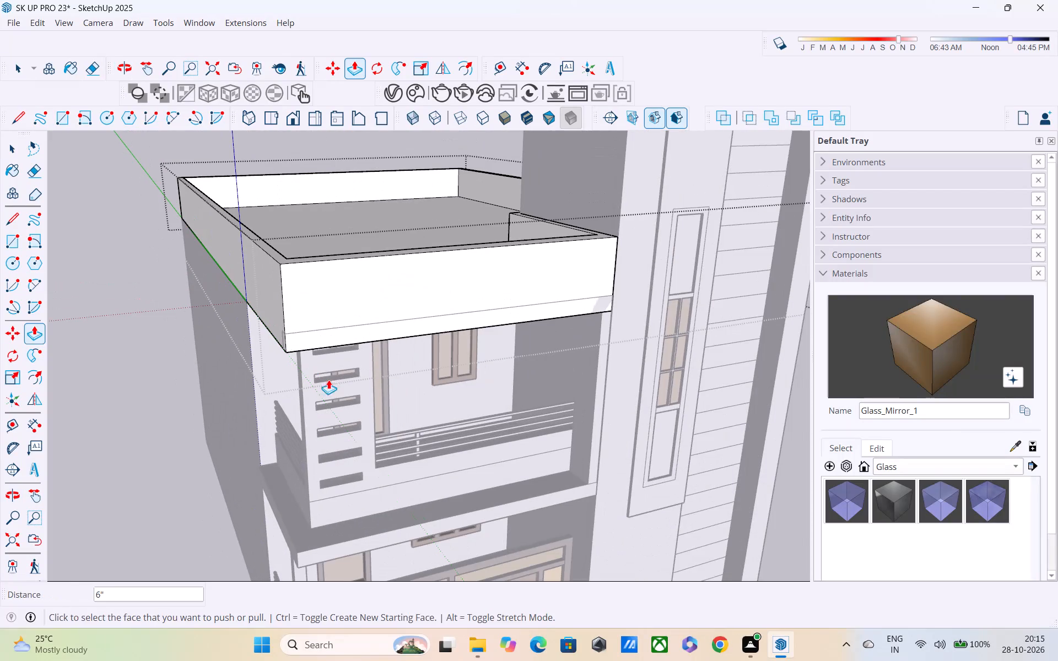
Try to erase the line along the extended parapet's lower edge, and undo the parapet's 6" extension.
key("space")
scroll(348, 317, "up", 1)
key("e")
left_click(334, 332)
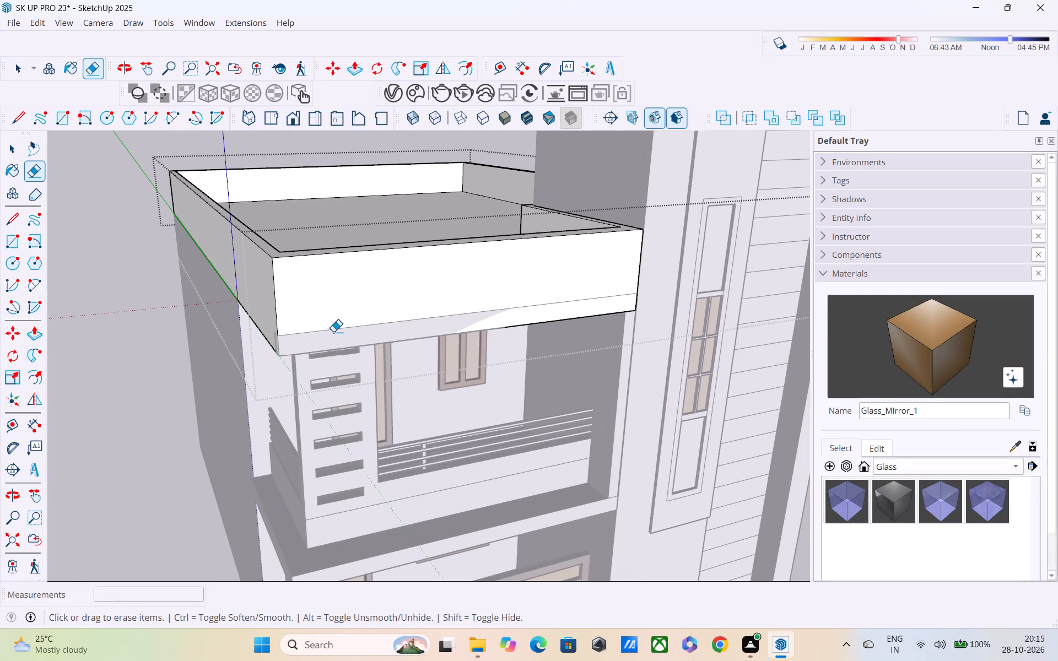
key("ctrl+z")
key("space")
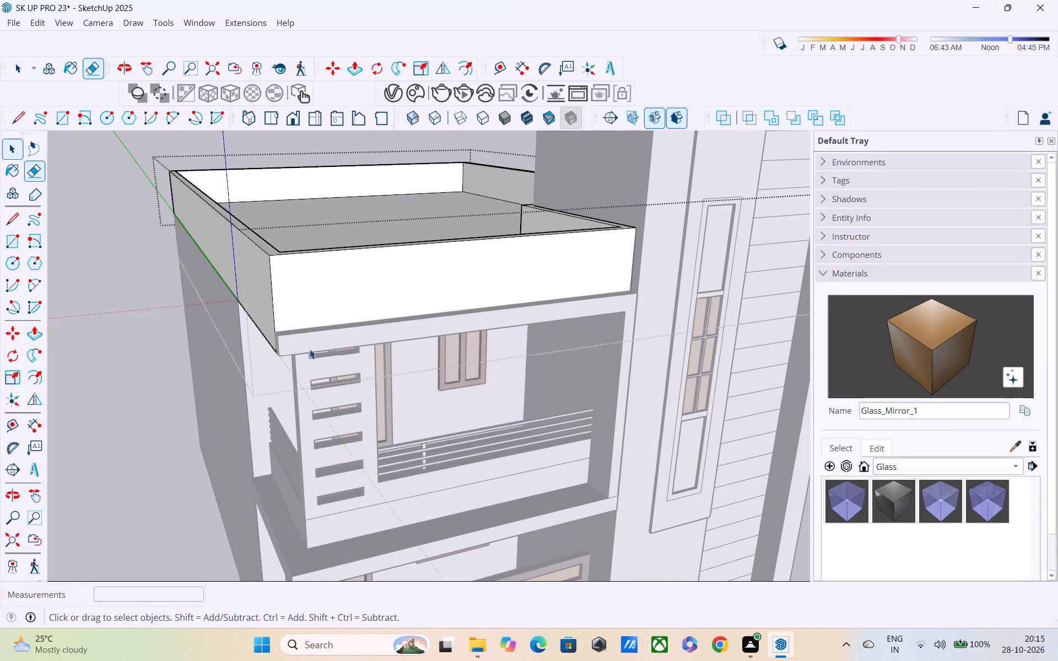
Open the balcony frame's group and examine how the fascia beam meets the parapet and the tower wall.
left_click(307, 344)
middle_click_drag(307, 341, 468, 360)
scroll(455, 339, "up", 3)
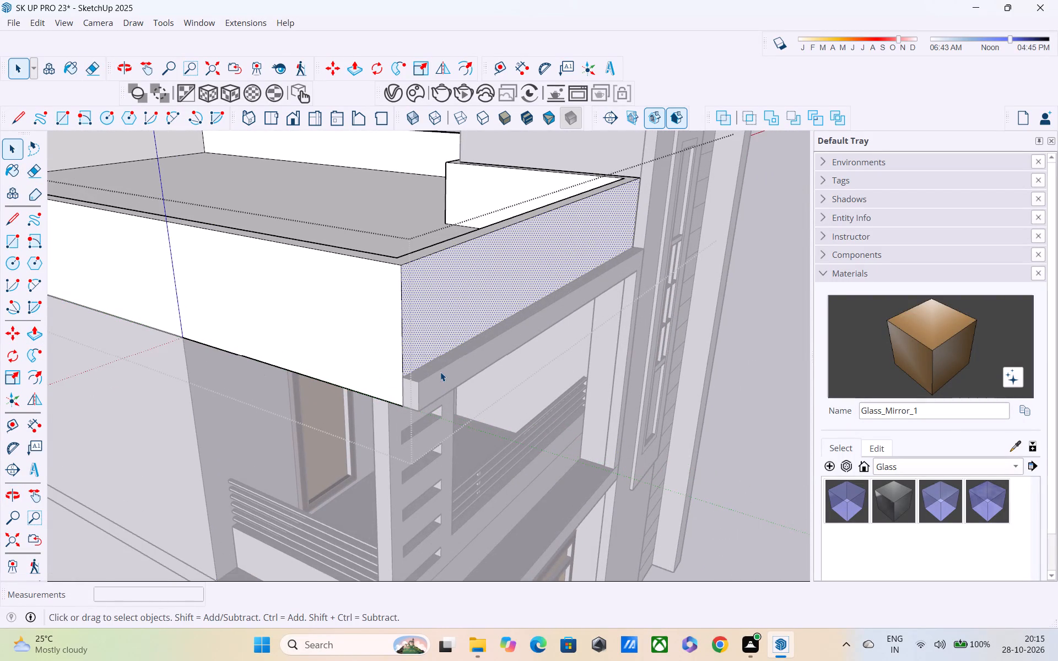
double_click(440, 372)
middle_click_drag(445, 392, 454, 416)
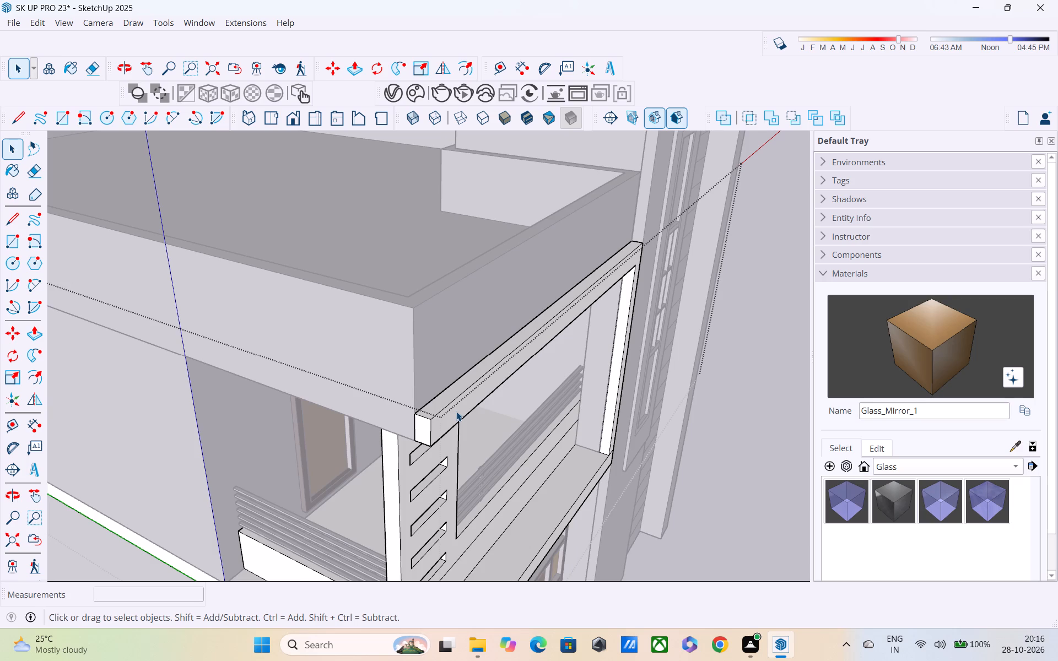
scroll(494, 408, "down", 1)
middle_click_drag(456, 359, 170, 326)
scroll(508, 318, "up", 1)
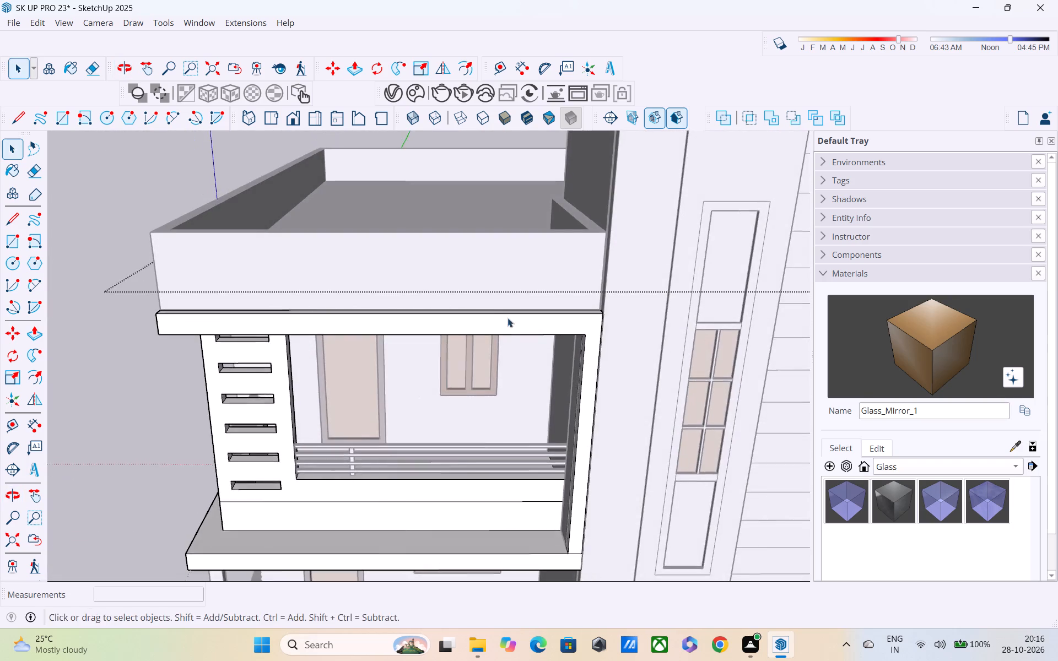
scroll(508, 318, "up", 2)
middle_click_drag(535, 315, 458, 218)
scroll(477, 236, "up", 2)
middle_click_drag(500, 239, 547, 329)
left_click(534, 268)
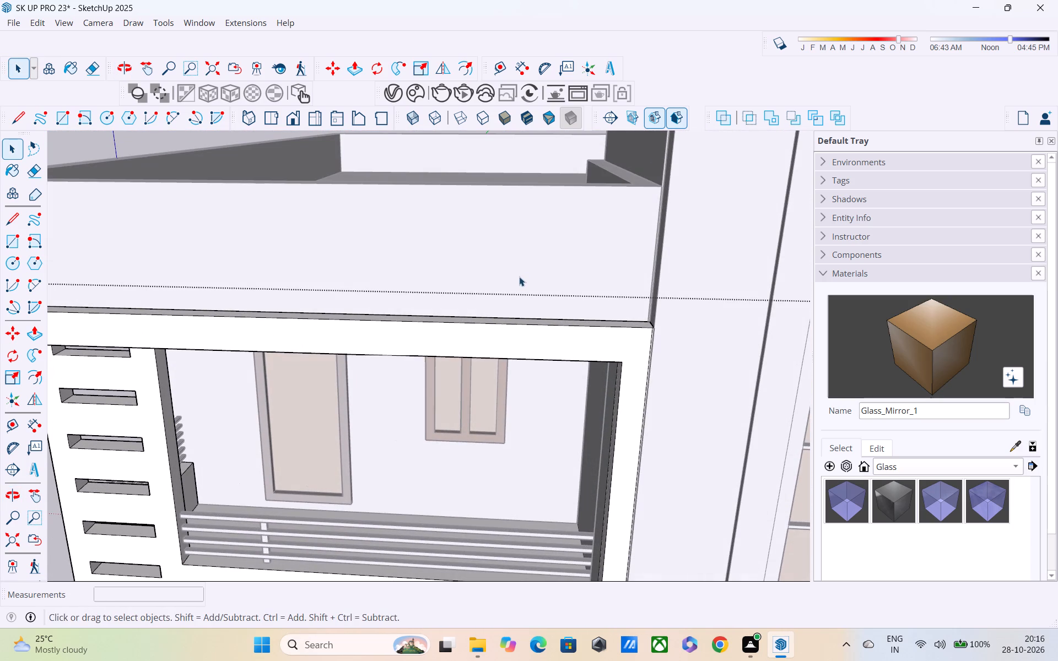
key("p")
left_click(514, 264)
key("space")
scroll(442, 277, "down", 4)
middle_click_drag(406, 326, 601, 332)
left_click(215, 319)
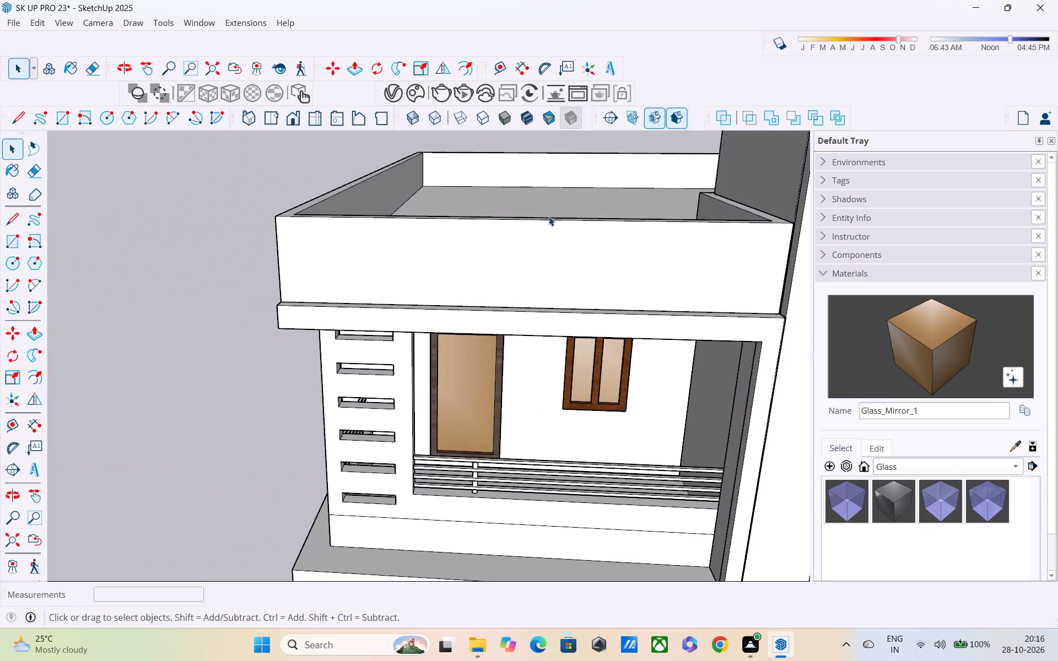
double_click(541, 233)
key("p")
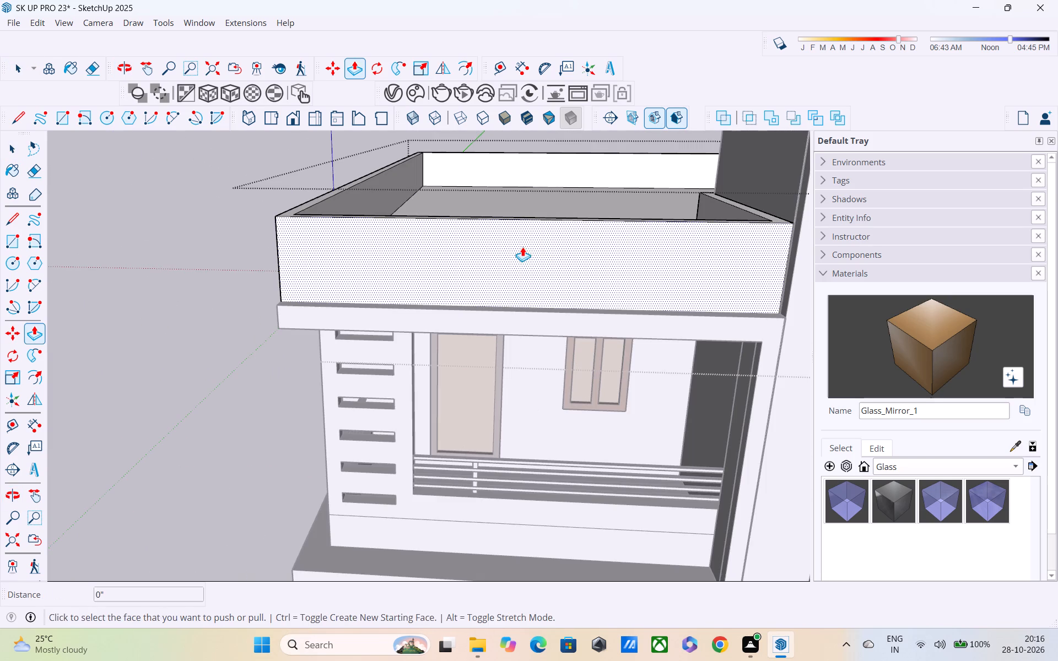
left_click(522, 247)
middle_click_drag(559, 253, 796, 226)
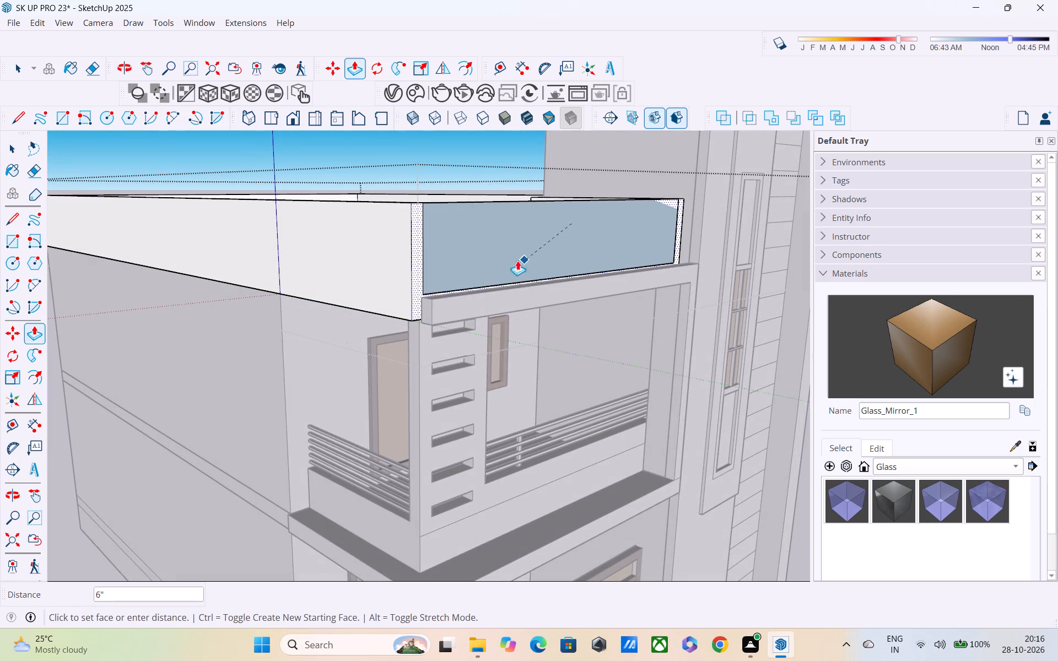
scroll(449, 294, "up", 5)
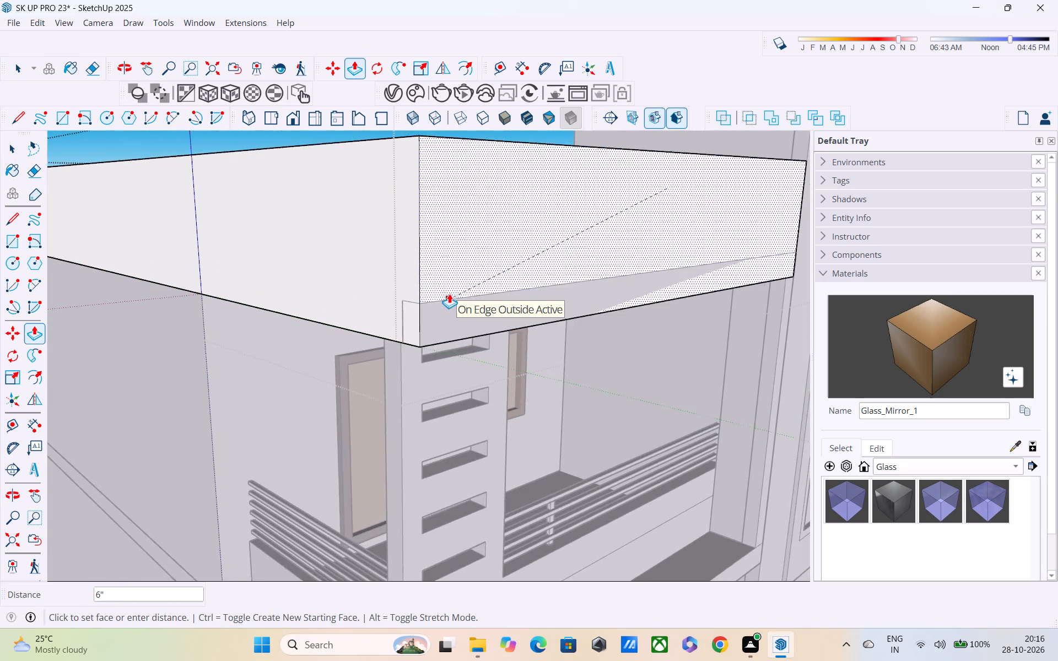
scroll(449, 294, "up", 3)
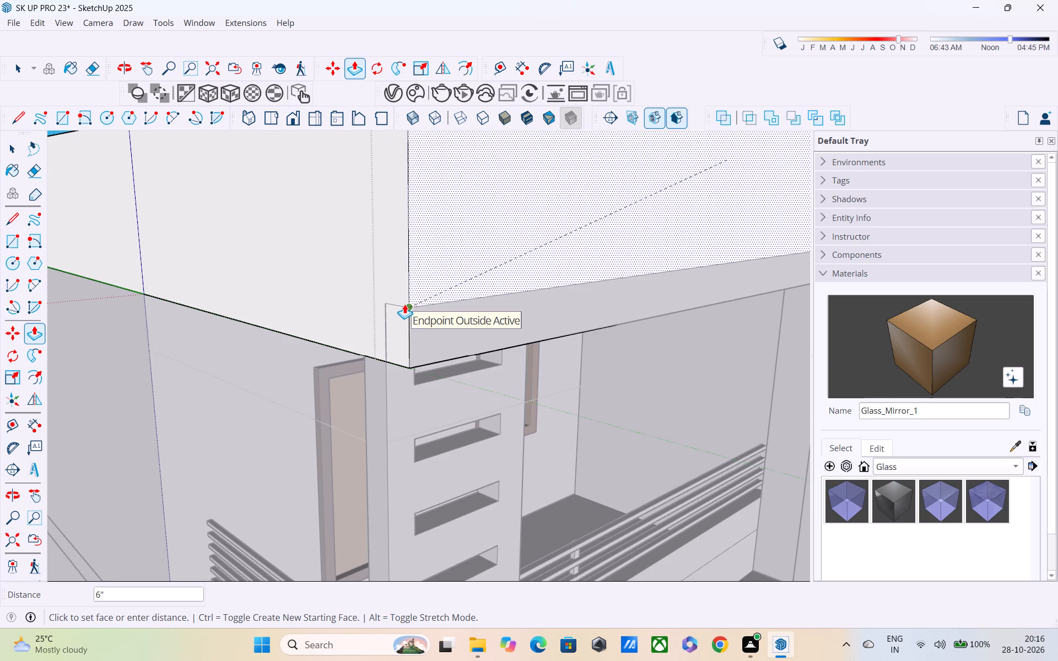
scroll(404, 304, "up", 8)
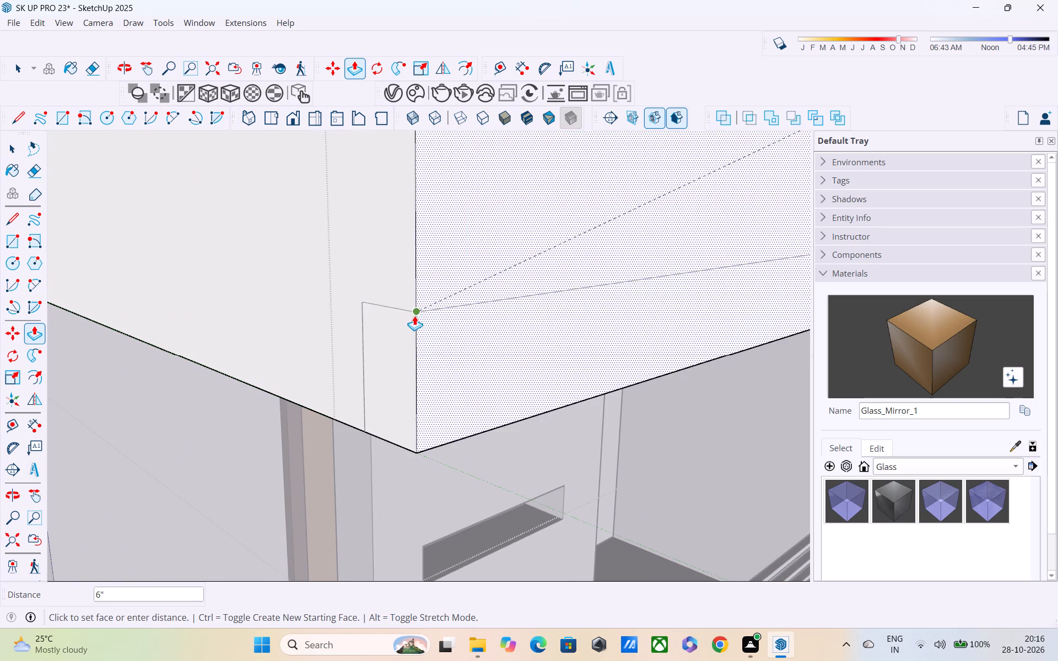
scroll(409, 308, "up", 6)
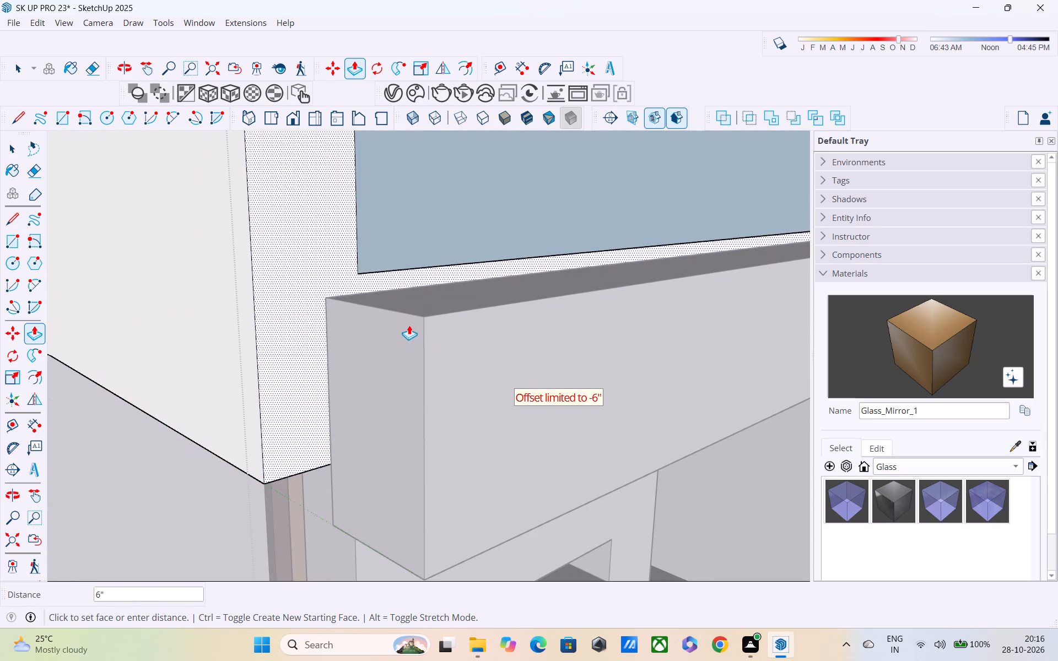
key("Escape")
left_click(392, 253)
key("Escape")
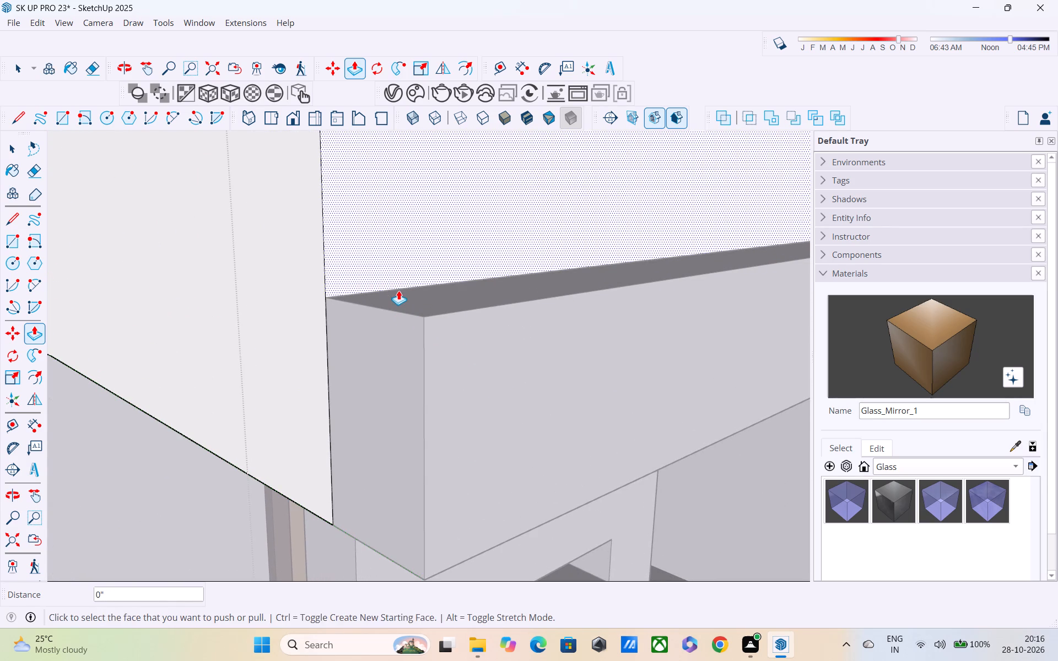
Draw a line about 17' long across the parapet's outer face, along the top edge of the balcony's fascia beam.
middle_click_drag(382, 334, 507, 360)
key("l")
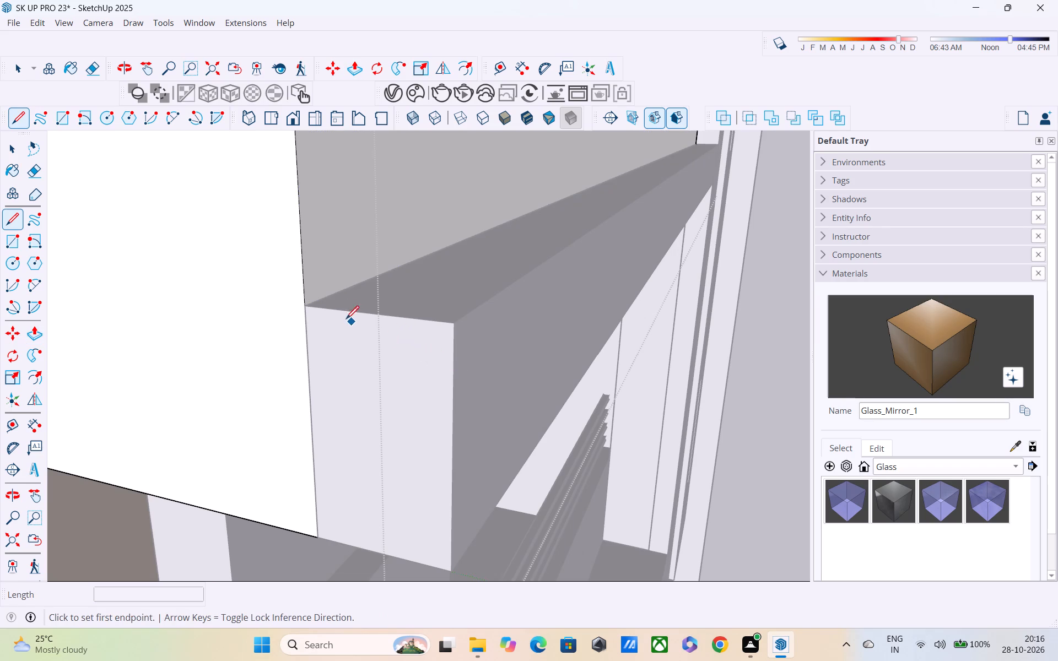
left_click(311, 307)
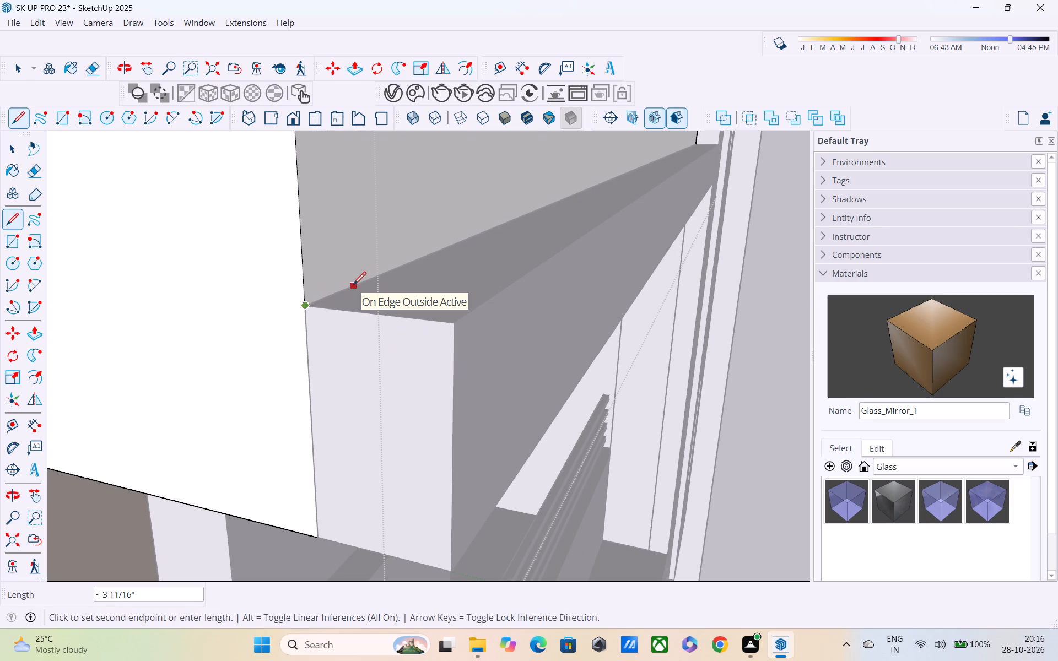
middle_click_drag(353, 286, 53, 431)
middle_click_drag(376, 340, 182, 383, "shift")
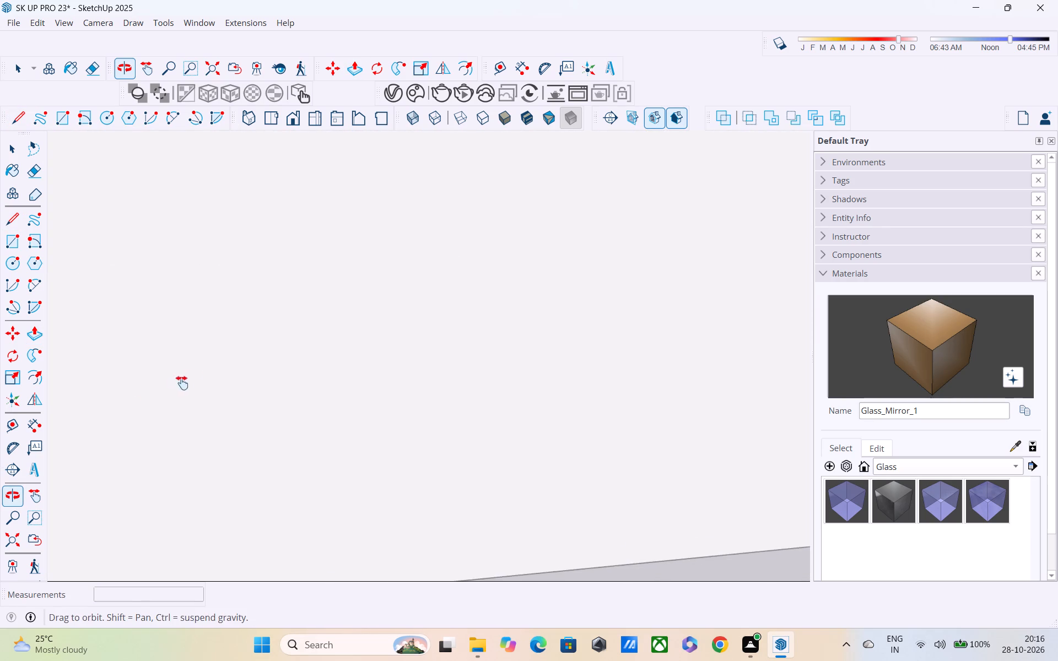
middle_click_drag(182, 383, 183, 382, "shift")
scroll(188, 380, "up", 1)
scroll(192, 379, "down", 6)
left_click(8, 538)
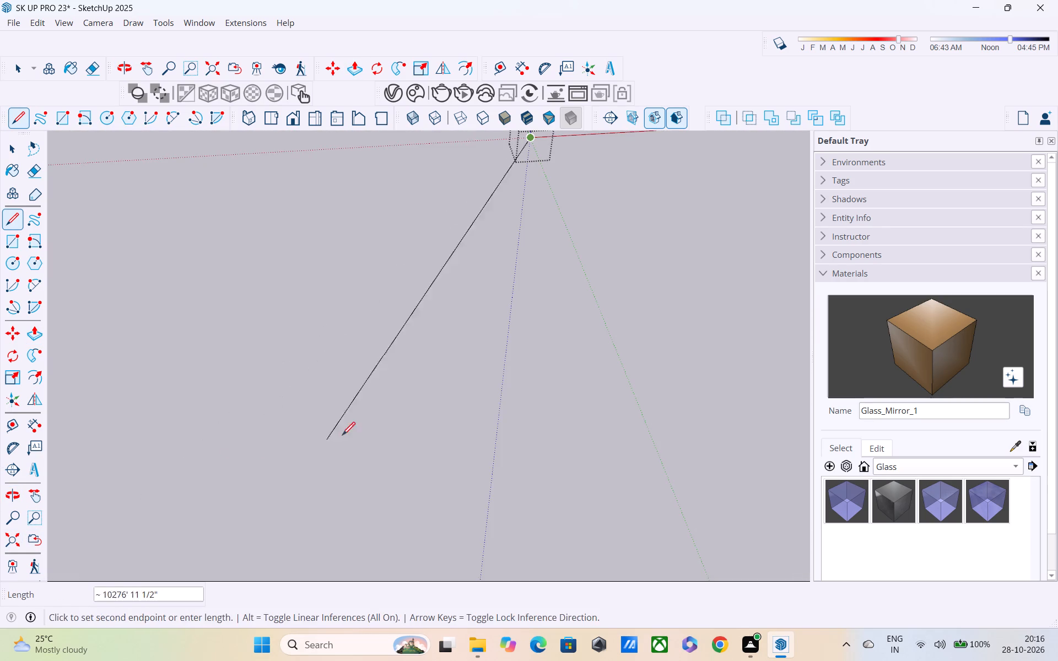
middle_click_drag(379, 422, 208, 524)
scroll(501, 247, "up", 4)
scroll(443, 185, "up", 1)
middle_click_drag(444, 221, 448, 413, "shift")
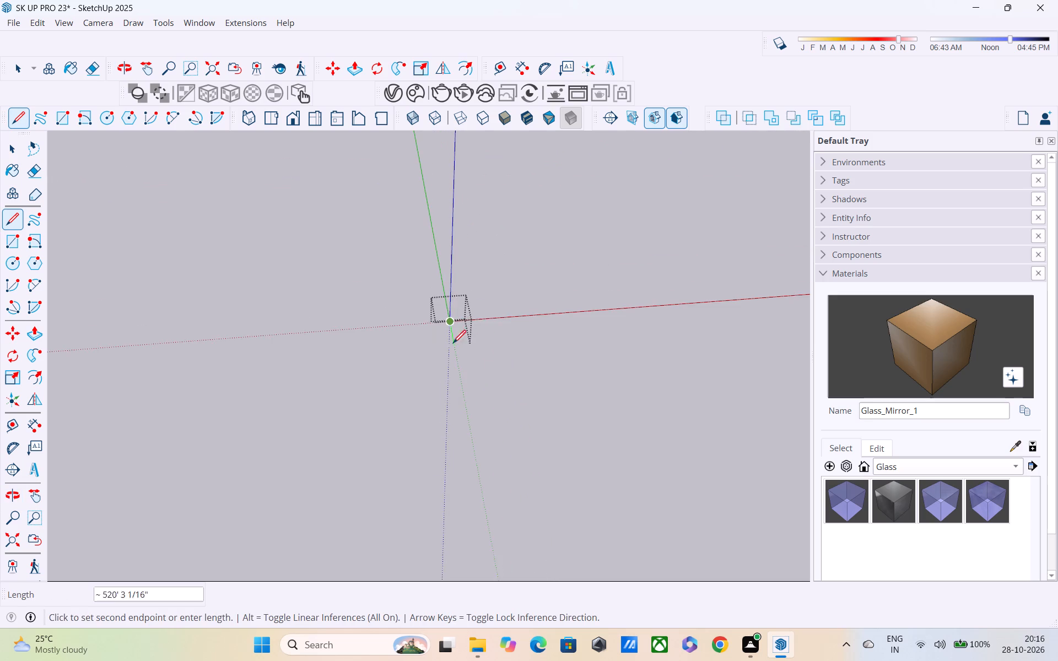
scroll(452, 335, "up", 5)
scroll(446, 320, "up", 16)
scroll(422, 295, "up", 8)
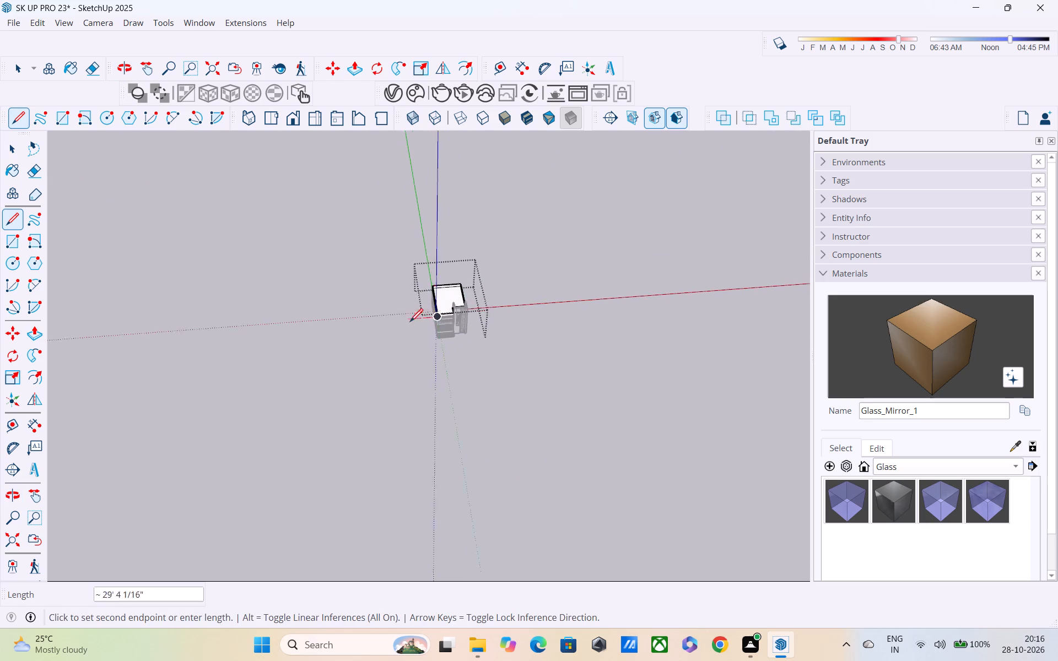
scroll(410, 323, "up", 2)
middle_click_drag(464, 307, 462, 230)
scroll(462, 230, "up", 19)
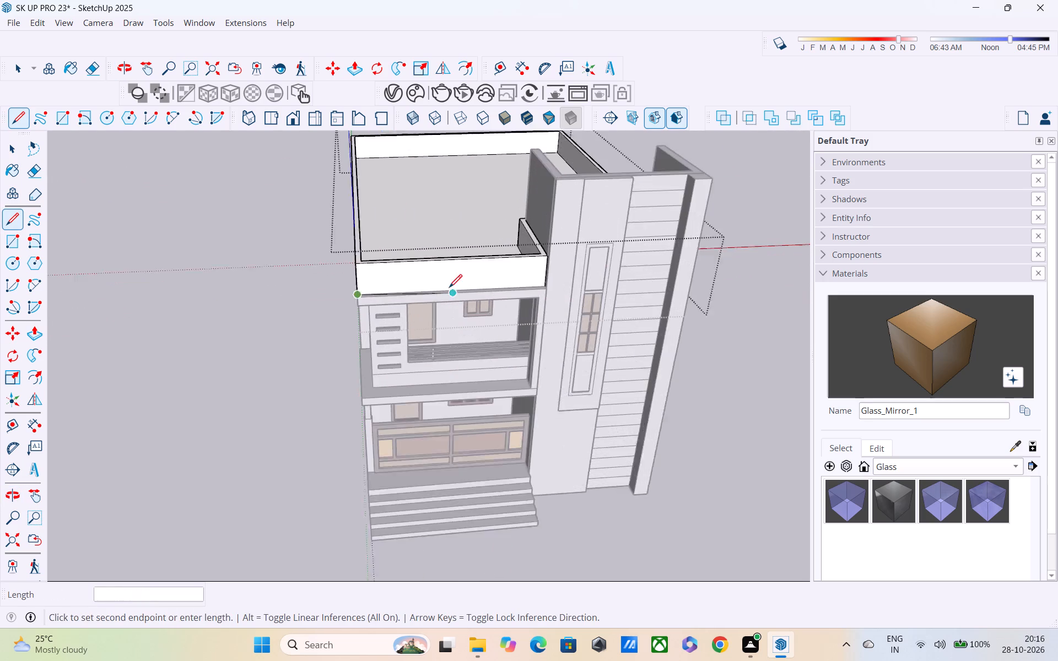
scroll(449, 289, "up", 5)
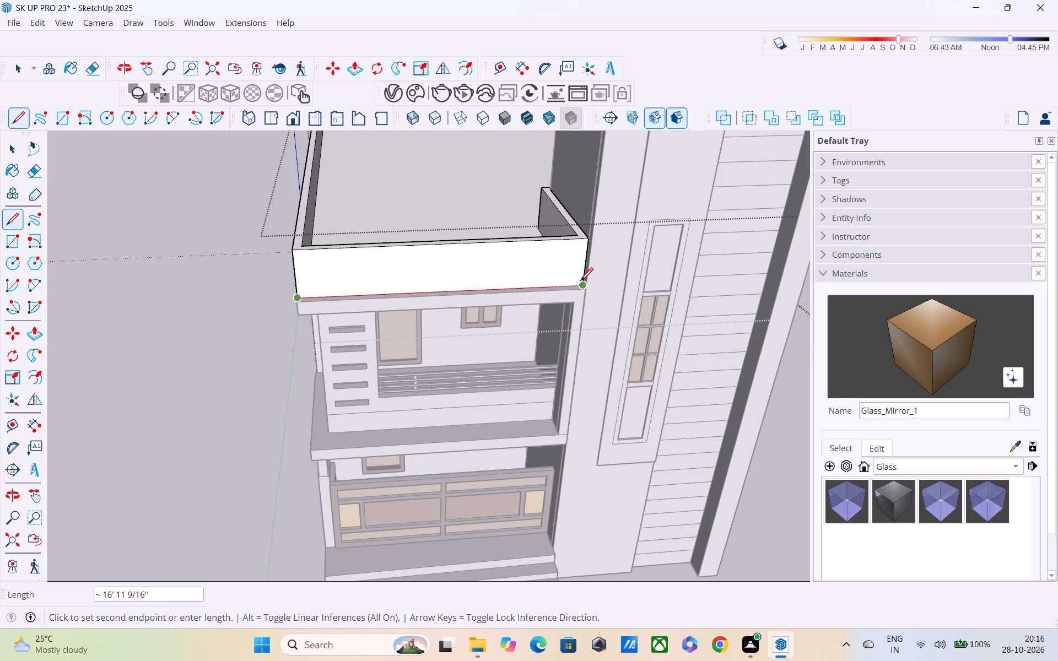
left_click(580, 282)
Pull the parapet's outer face above the fascia beam out 3", to the midpoint of the beam's end edge.
key("p")
left_click(536, 264)
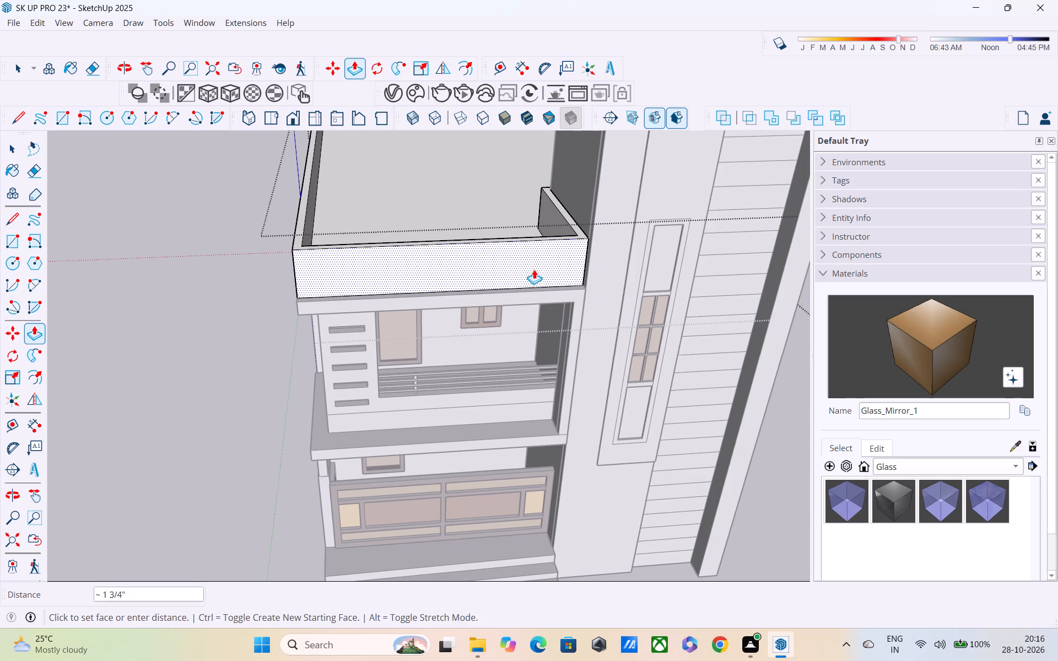
scroll(533, 277, "up", 1)
middle_click_drag(533, 277, 759, 226)
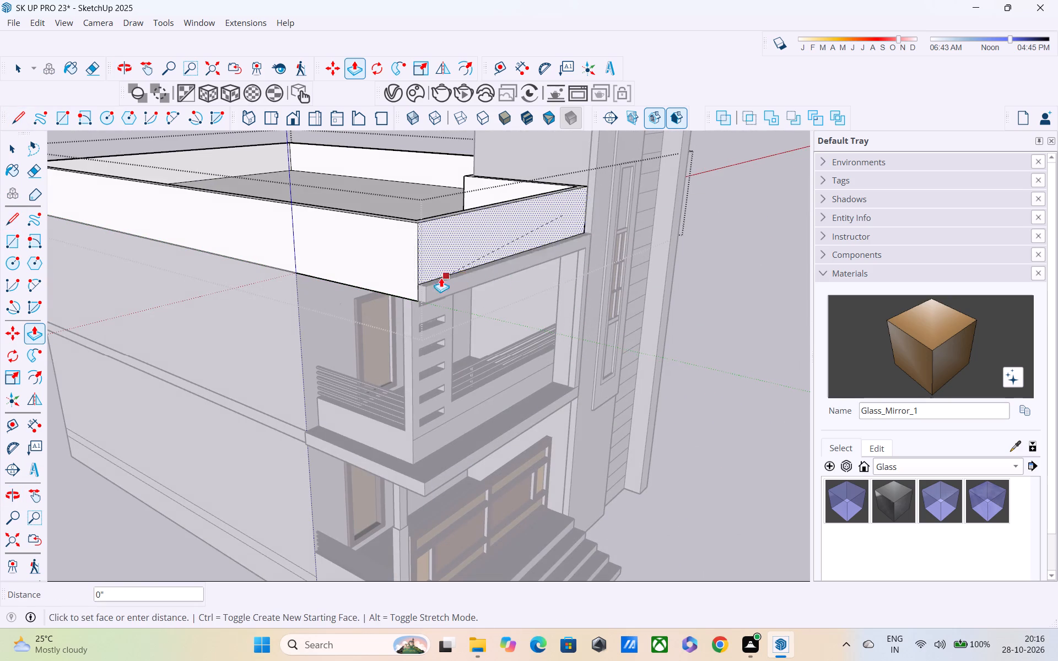
scroll(437, 278, "up", 15)
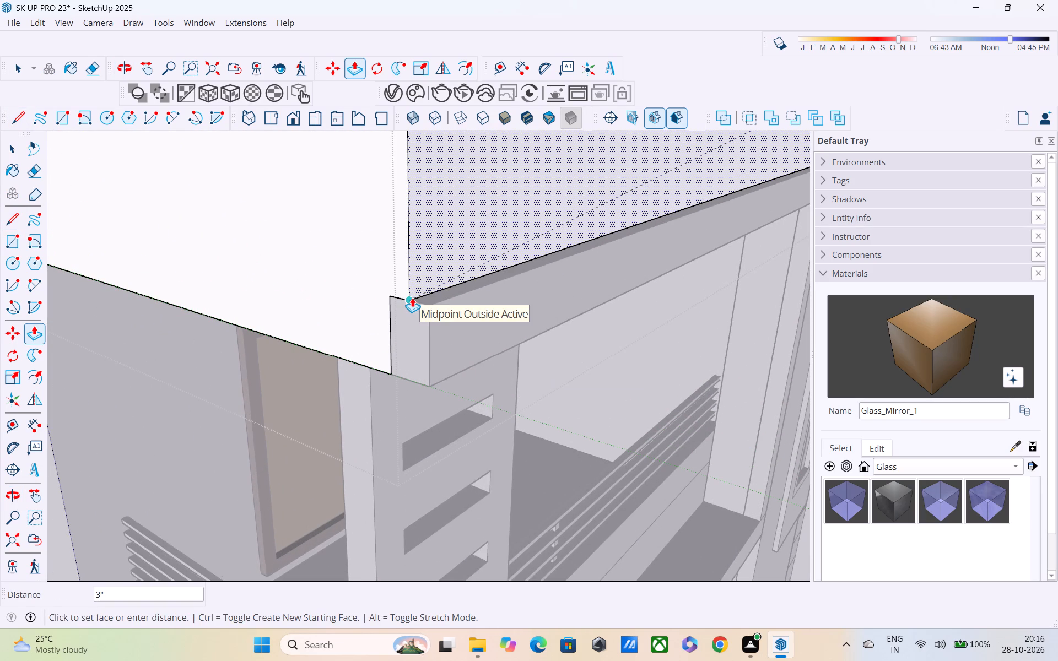
left_click(412, 297)
middle_click_drag(509, 298, 309, 324)
scroll(313, 304, "down", 12)
key("space")
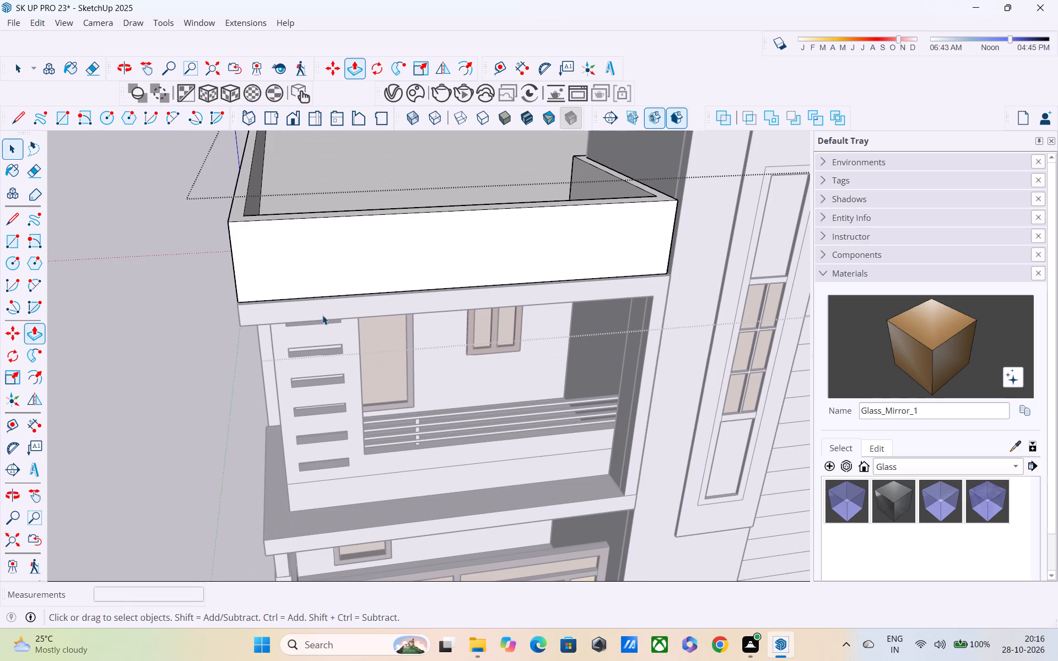
Close the parapet's group and examine the whole front facade with the extended parapet.
scroll(322, 311, "up", 1)
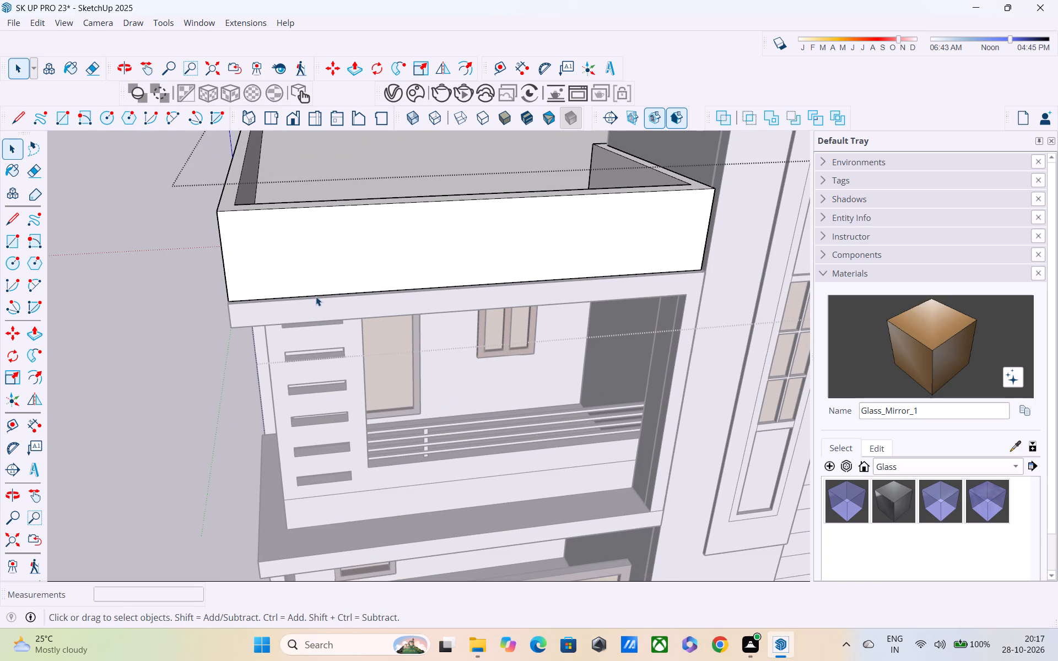
scroll(312, 296, "down", 7)
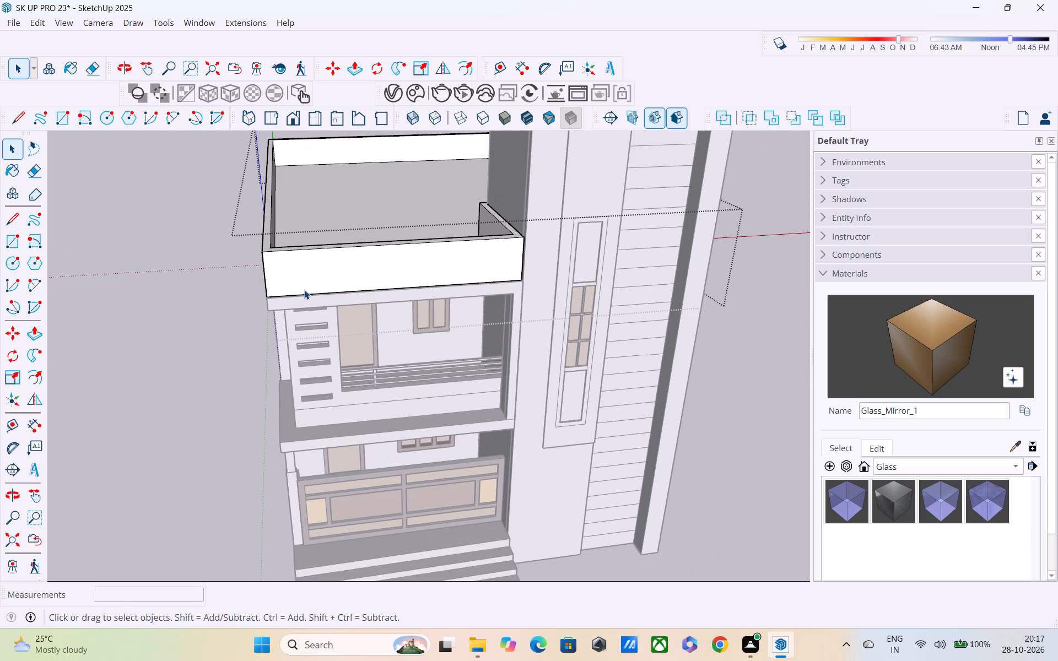
scroll(303, 290, "down", 3)
middle_click_drag(402, 354, 409, 303)
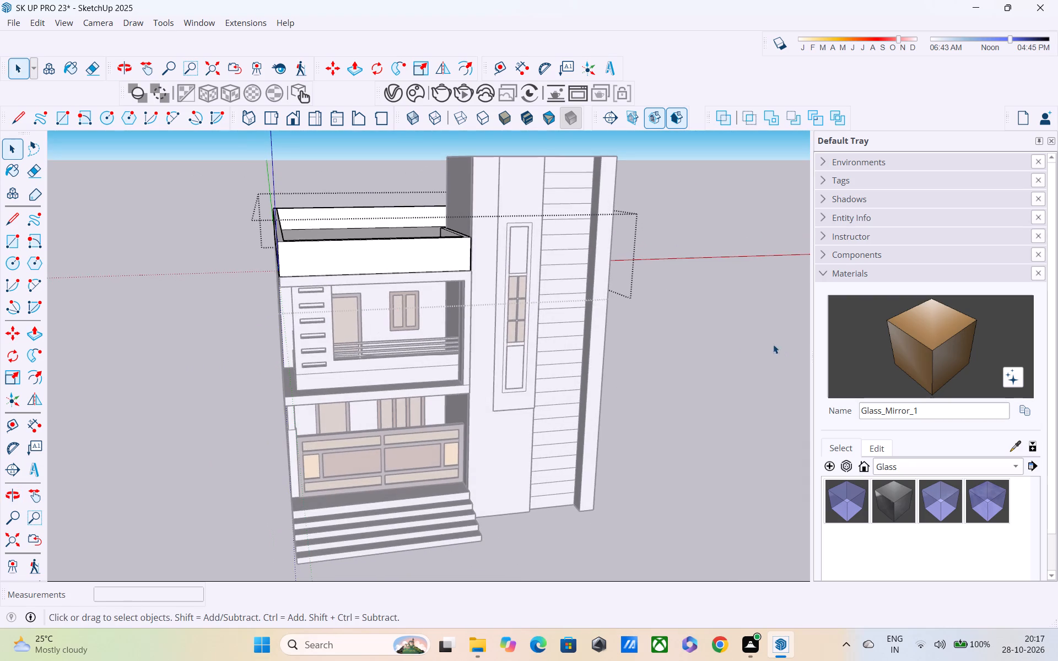
left_click(706, 339)
middle_click_drag(643, 353, 535, 283)
scroll(508, 334, "up", 4)
middle_click_drag(500, 337, 527, 421)
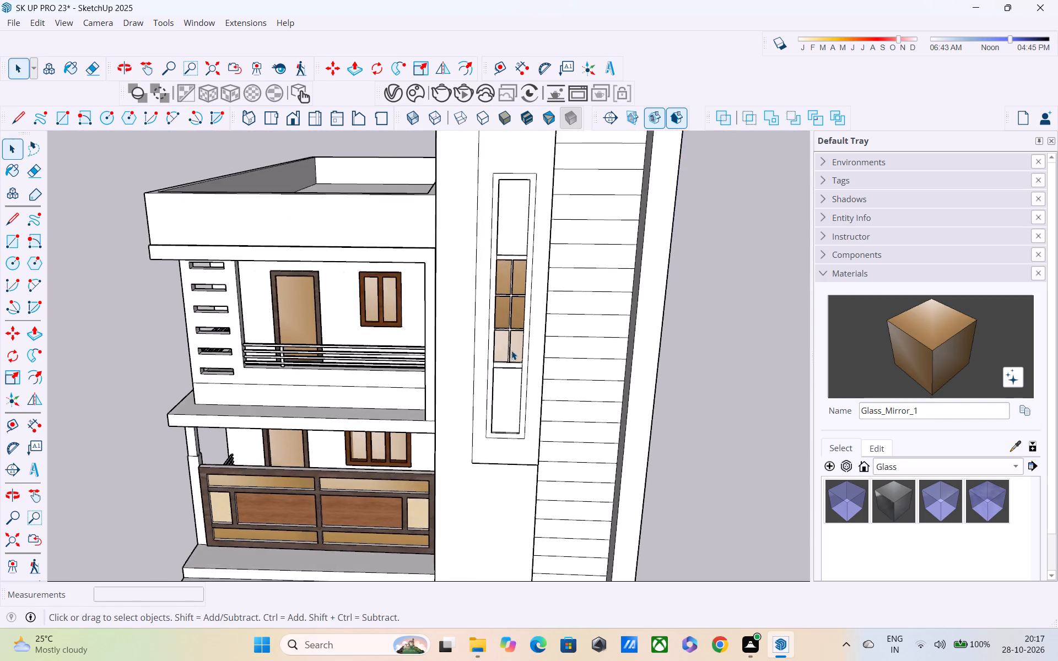
scroll(509, 343, "down", 5)
middle_click_drag(412, 402, 413, 322)
scroll(422, 324, "down", 4)
middle_click_drag(480, 343, 477, 307)
scroll(479, 324, "up", 1)
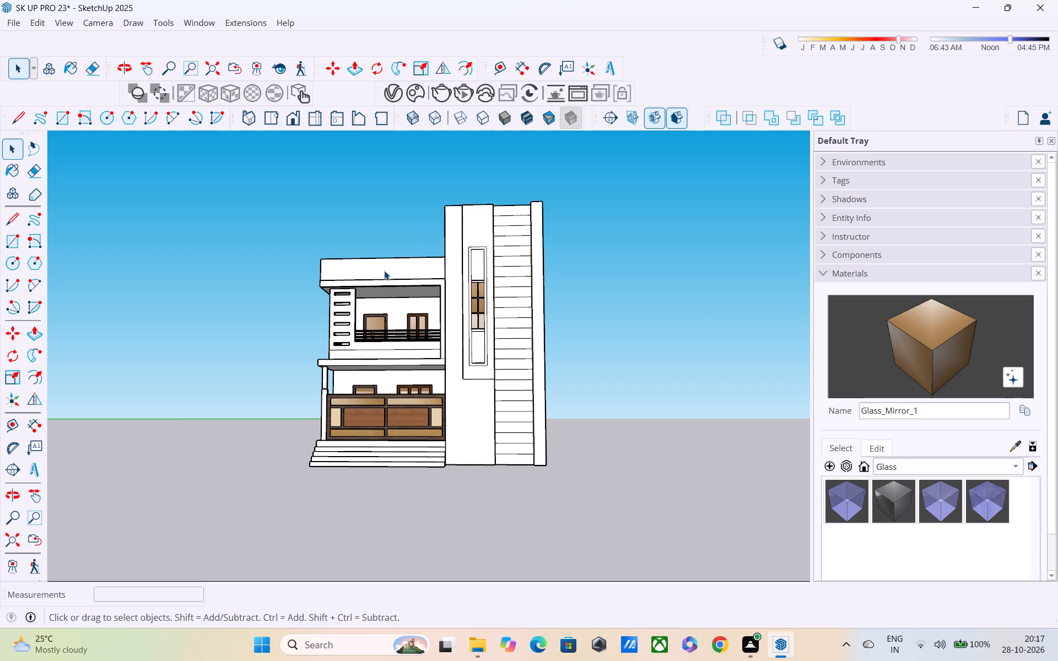
Place two vertical guides on the parapet's front face, about 5' 3" from its outer end and about 9' 8" farther along.
key("t")
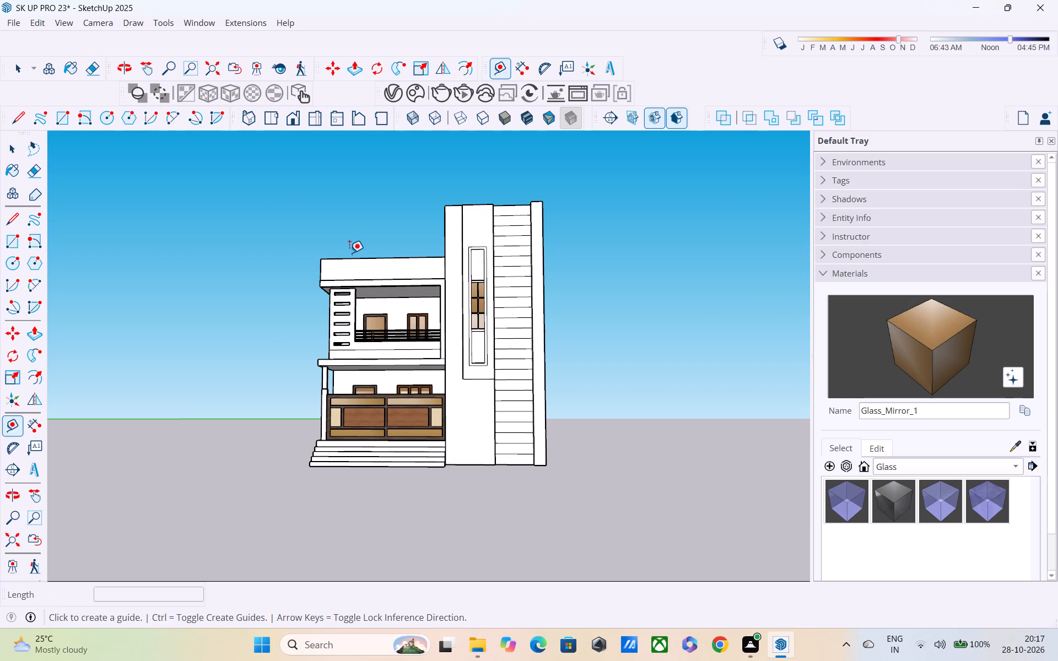
left_click(319, 270)
middle_click_drag(352, 282, 440, 366, "shift")
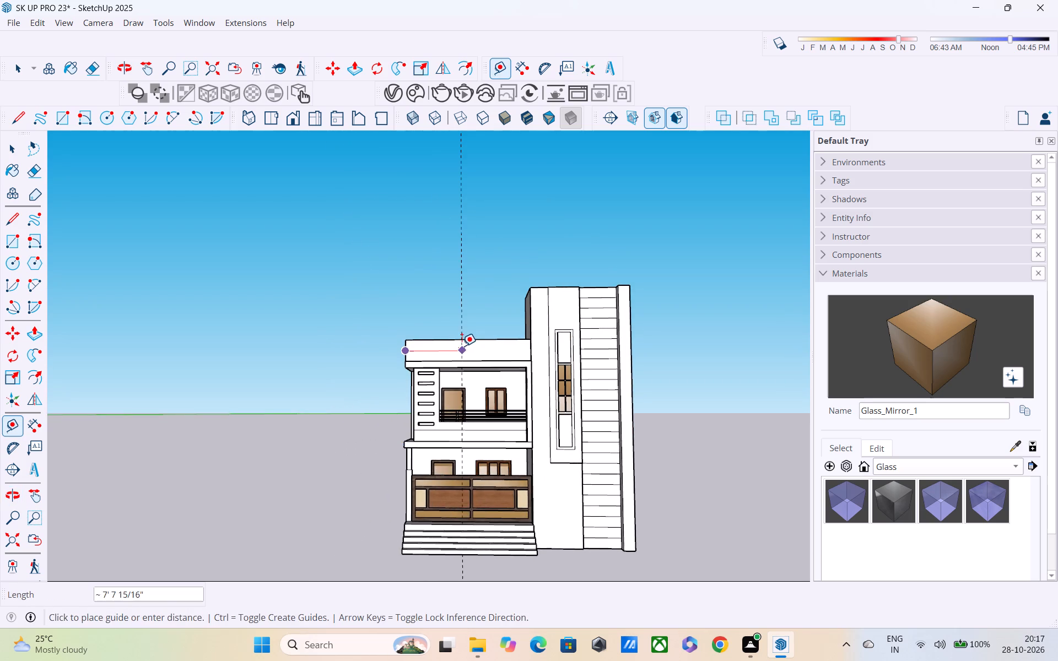
middle_click_drag(465, 383, 468, 437)
scroll(467, 350, "up", 5)
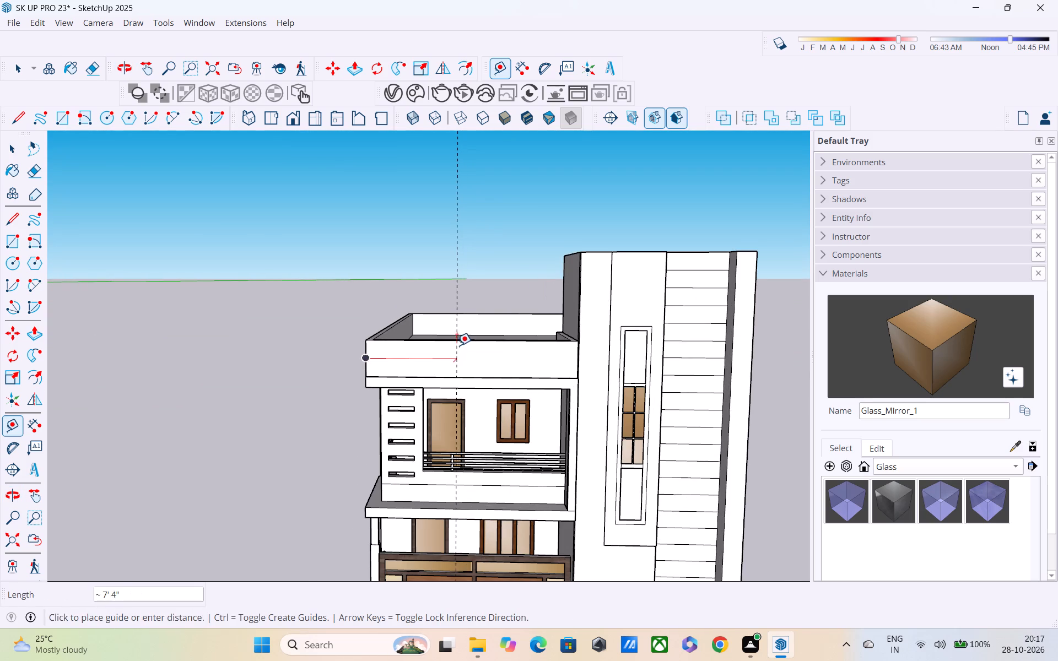
left_click(430, 355)
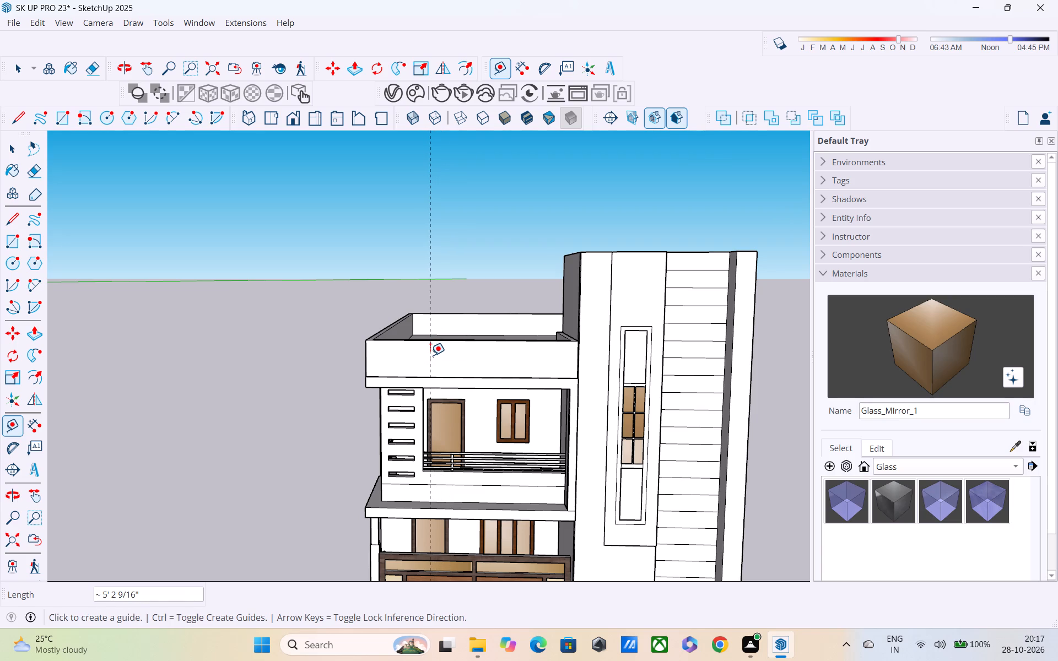
left_click(429, 345)
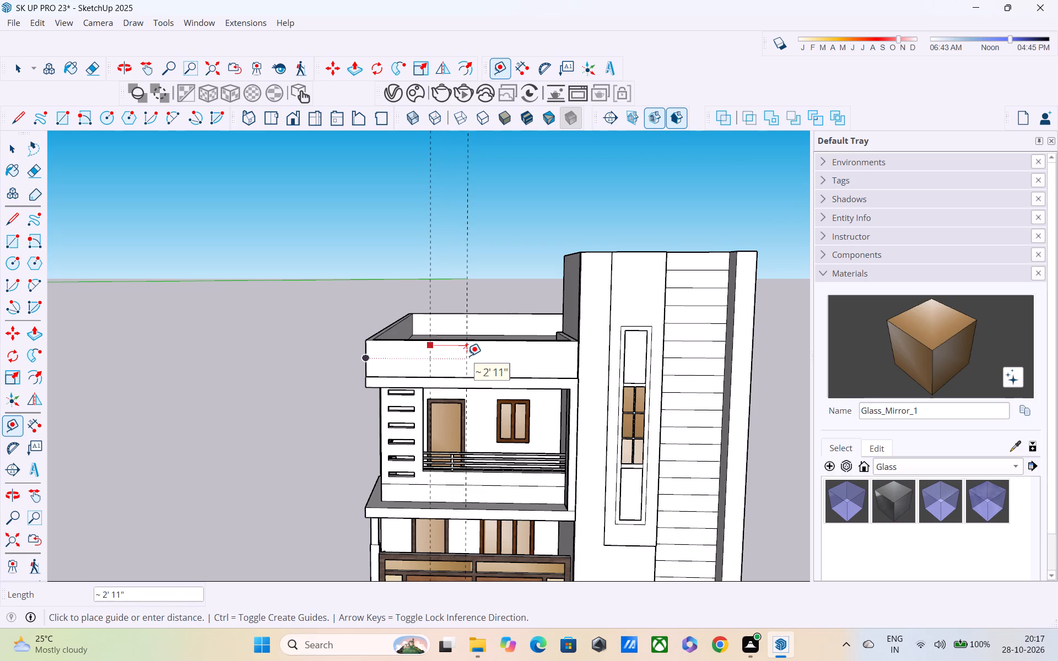
left_click(552, 350)
key("space")
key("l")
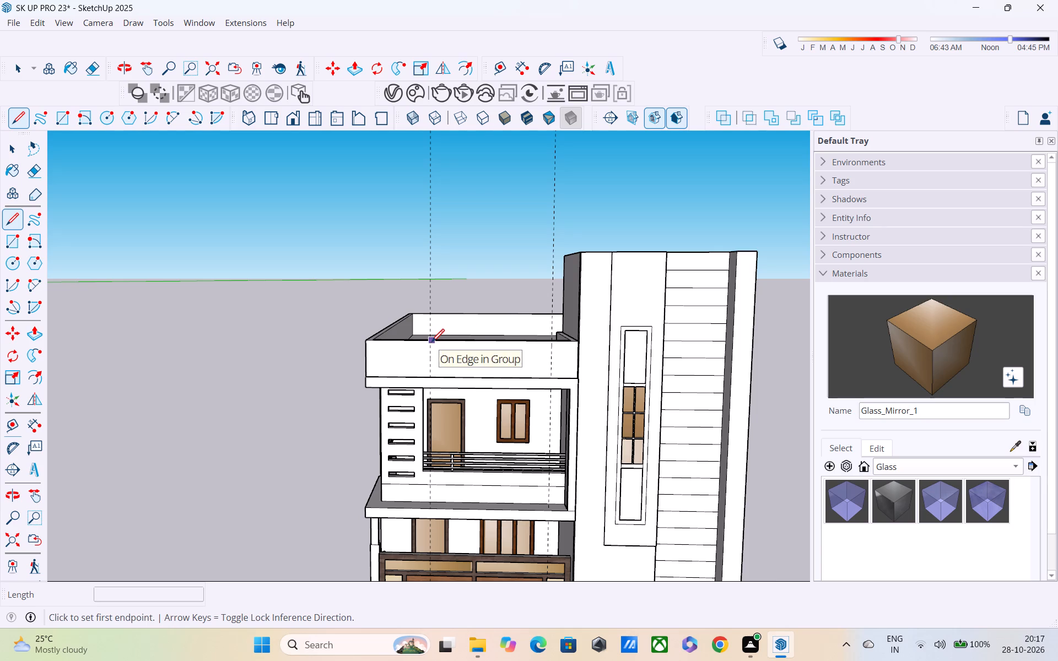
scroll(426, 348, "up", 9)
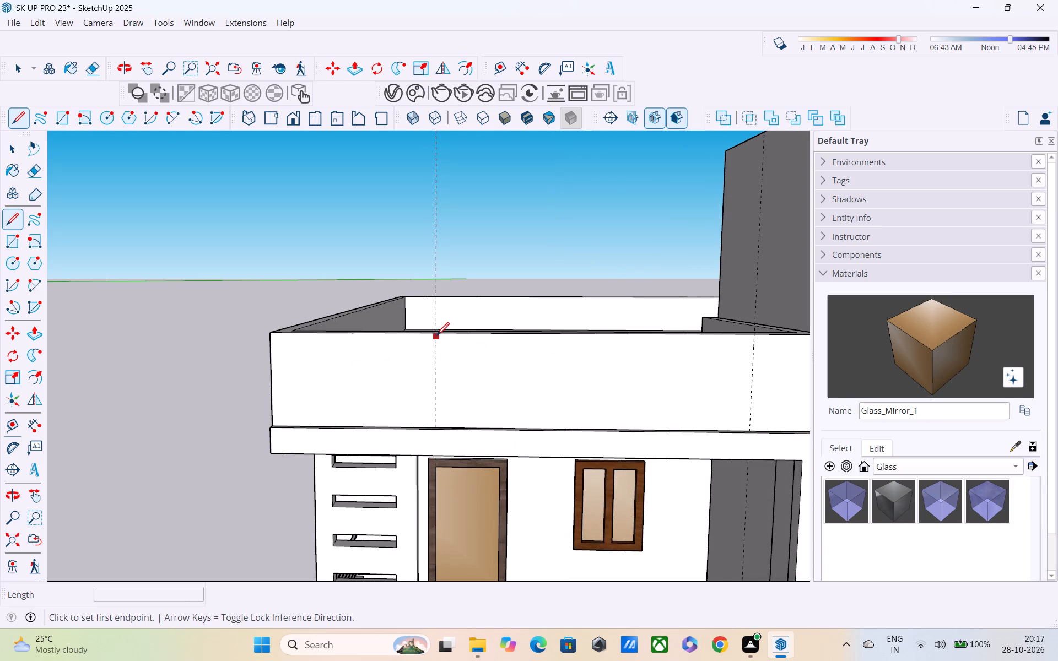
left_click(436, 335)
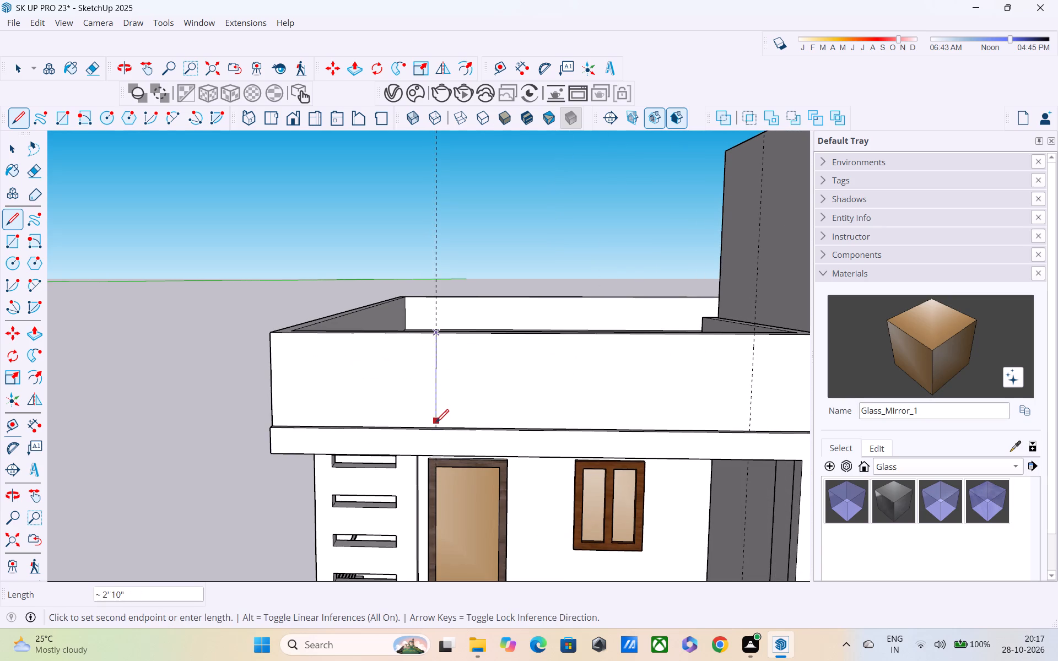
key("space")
Open the parapet's group and draw a 3' vertical line down its front face along the guide nearer the outer end.
double_click(450, 395)
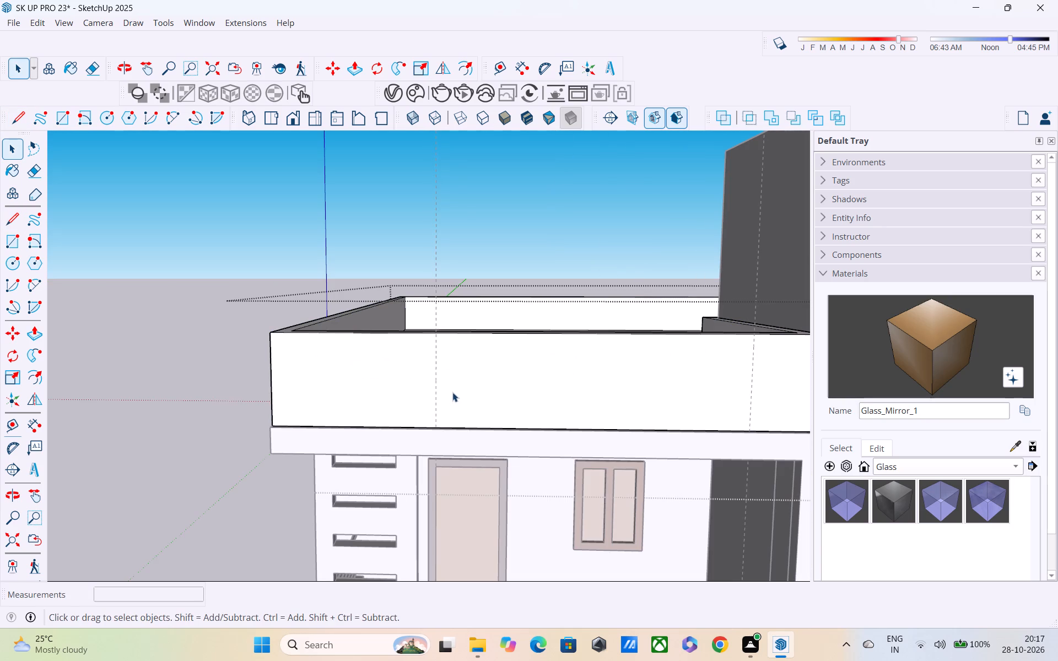
key("l")
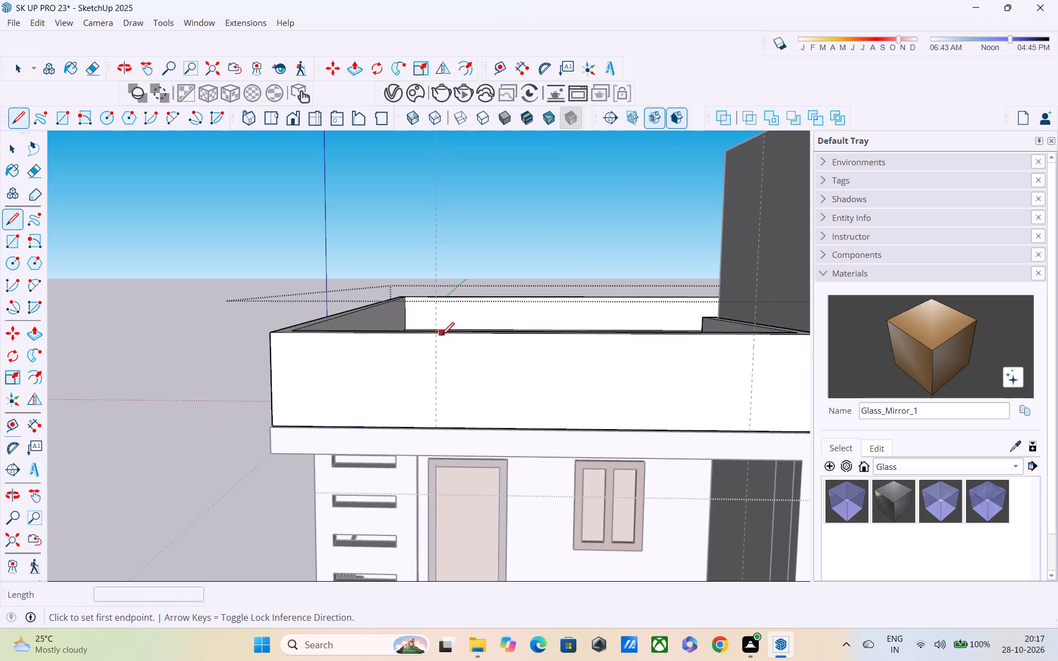
left_click(434, 335)
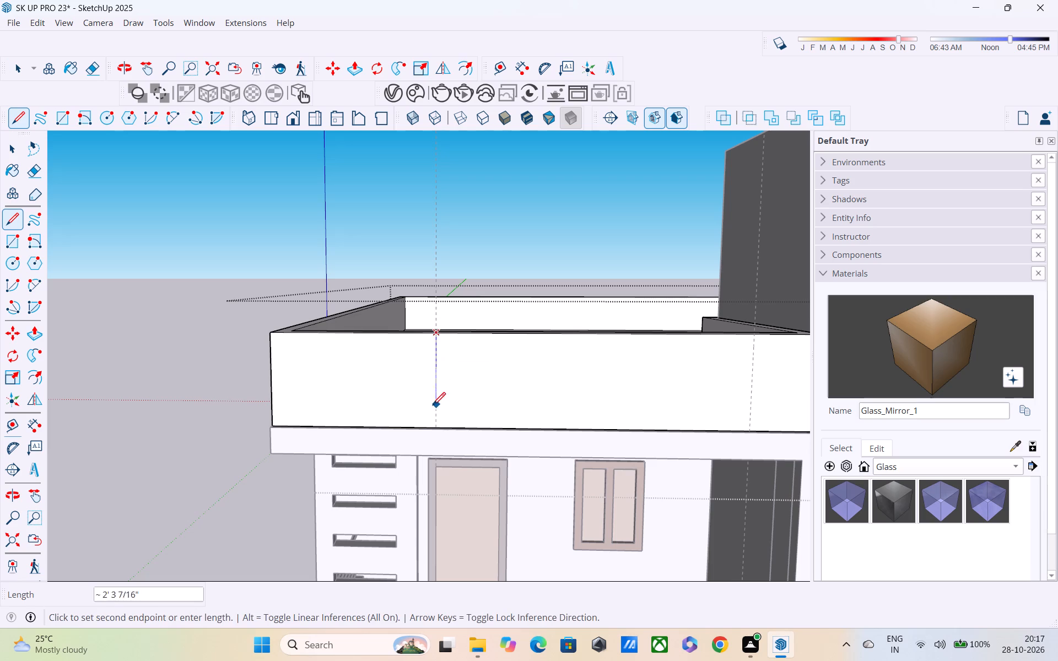
middle_click_drag(431, 426, 431, 486)
scroll(433, 481, "down", 1)
scroll(433, 481, "up", 5)
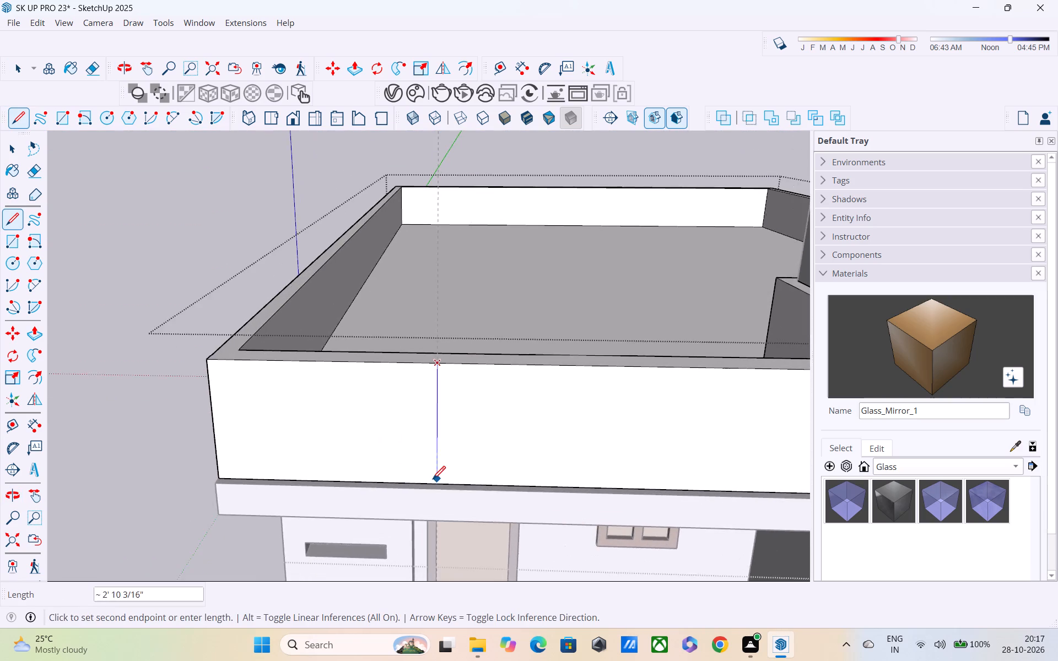
scroll(433, 480, "up", 4)
left_click(440, 487)
Draw a second 3' vertical line down the parapet's front face along the guide nearer the tall tower.
middle_click_drag(488, 484, 339, 441, "shift")
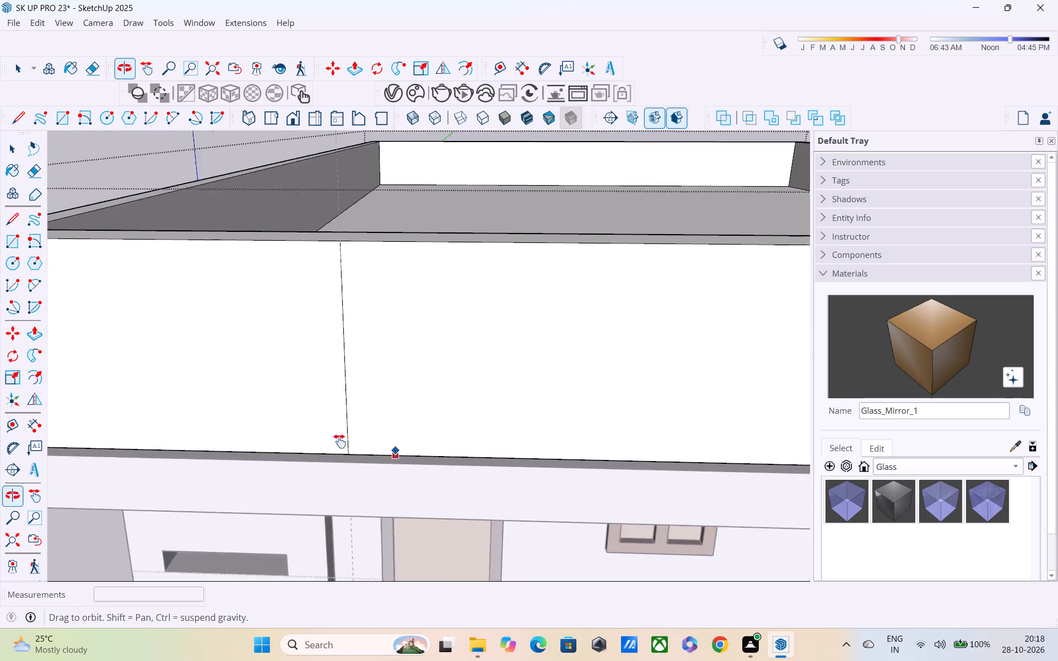
middle_click_drag(339, 441, 194, 425, "shift")
scroll(194, 425, "up", 1)
scroll(239, 408, "down", 6)
middle_click_drag(457, 390, 199, 382, "shift")
scroll(392, 302, "up", 1)
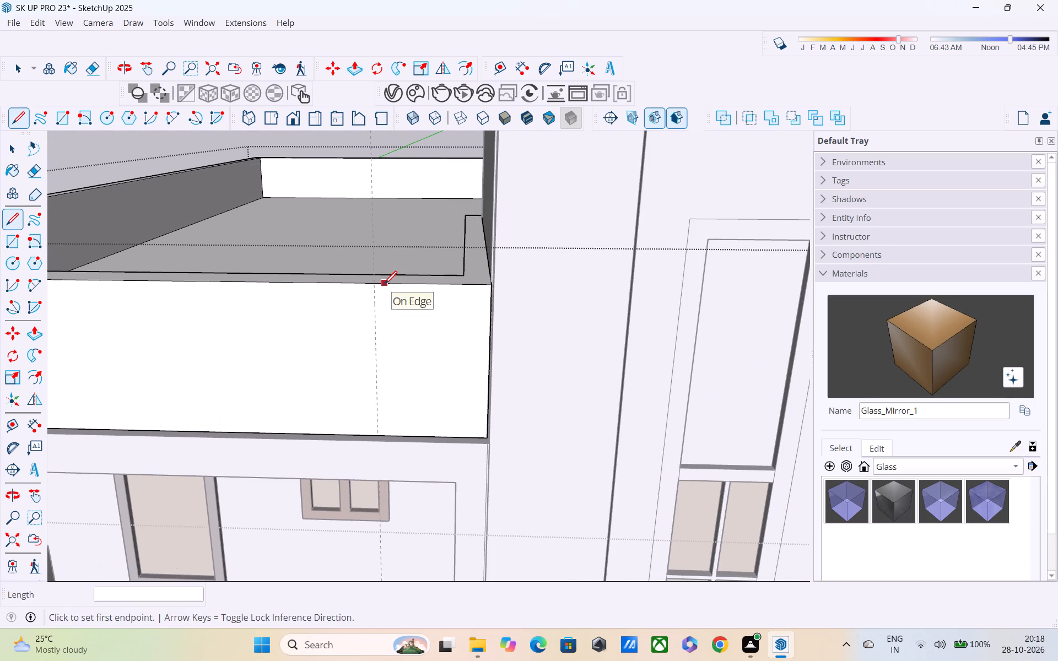
left_click(372, 285)
left_click(378, 433)
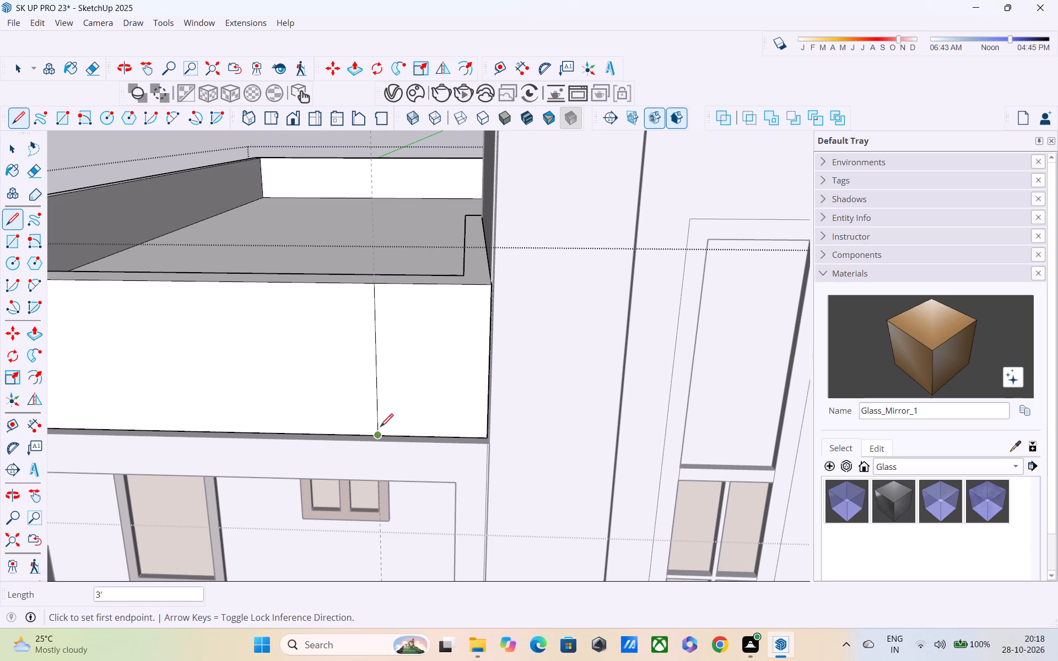
Offset the outline of the parapet's middle front panel inward to form a smaller rectangle inside it.
middle_click_drag(381, 426, 630, 400, "shift")
scroll(604, 385, "down", 4)
middle_click_drag(549, 354, 542, 417)
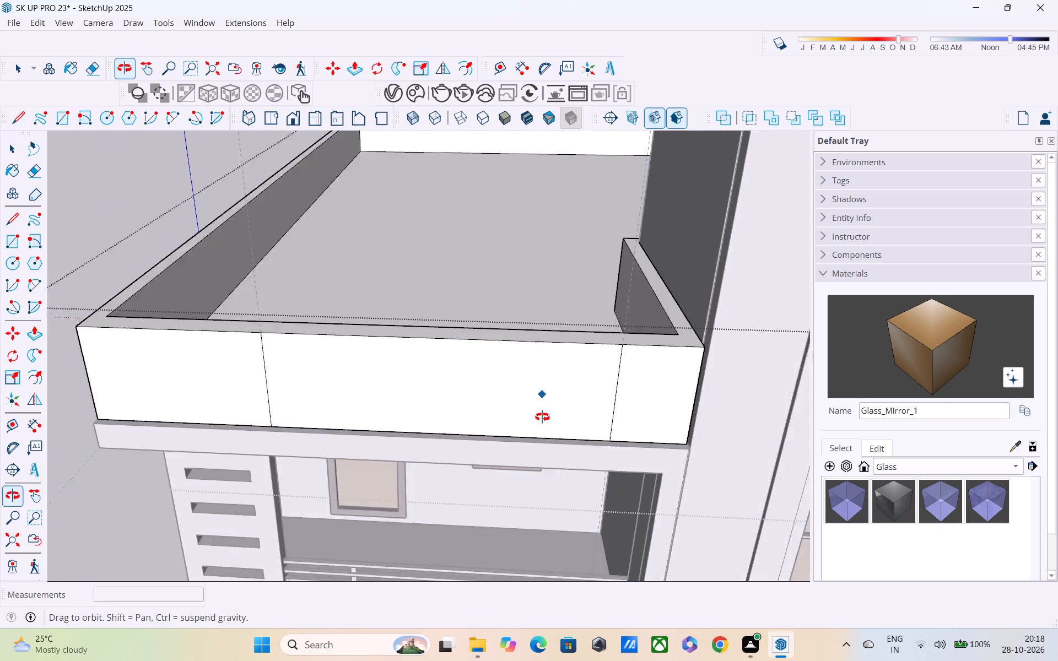
middle_click_drag(542, 417, 536, 454)
middle_click_drag(496, 410, 495, 326)
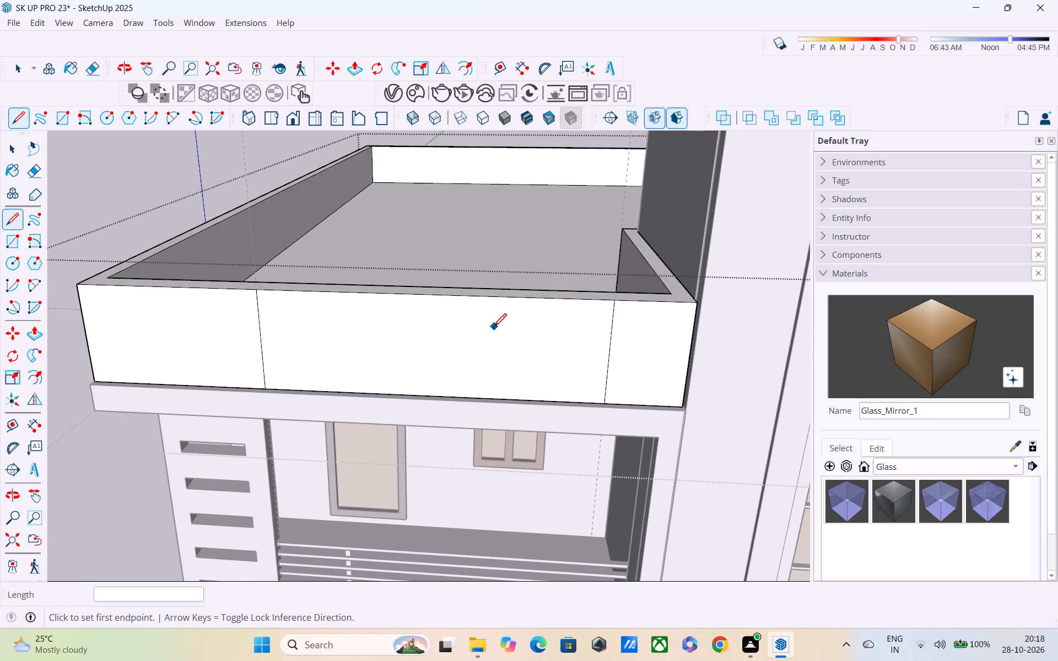
key("f")
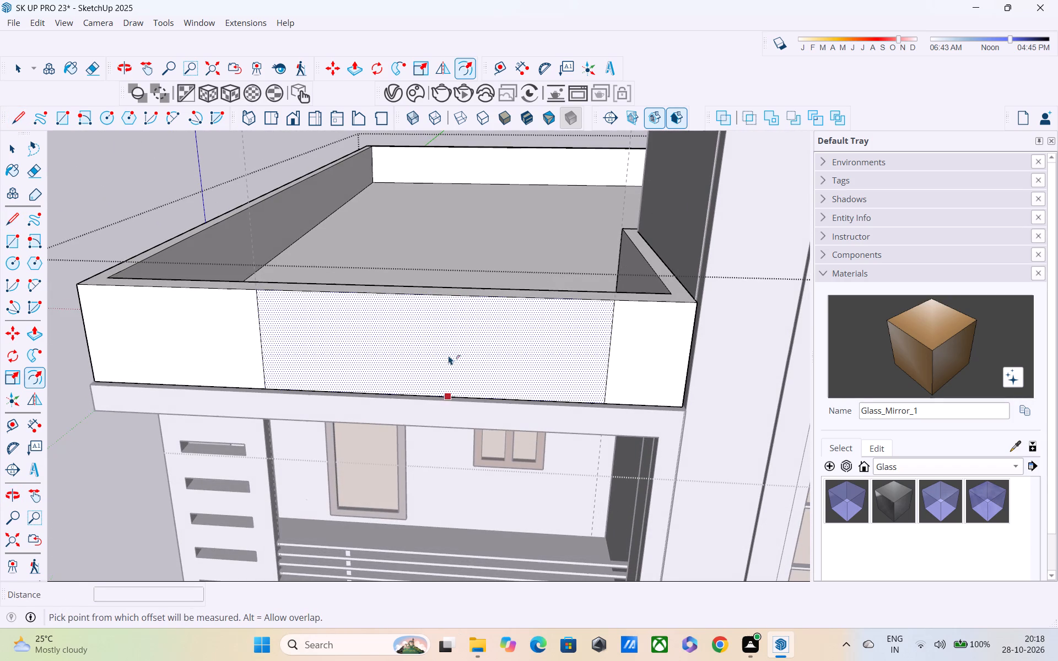
left_click(447, 346)
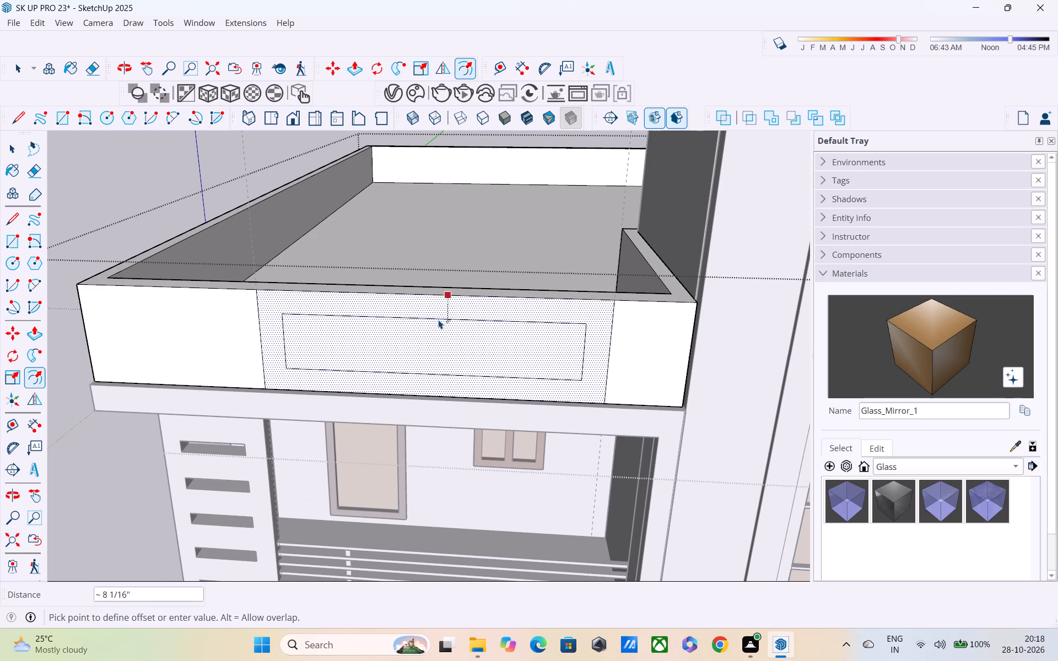
left_click(439, 315)
key("space")
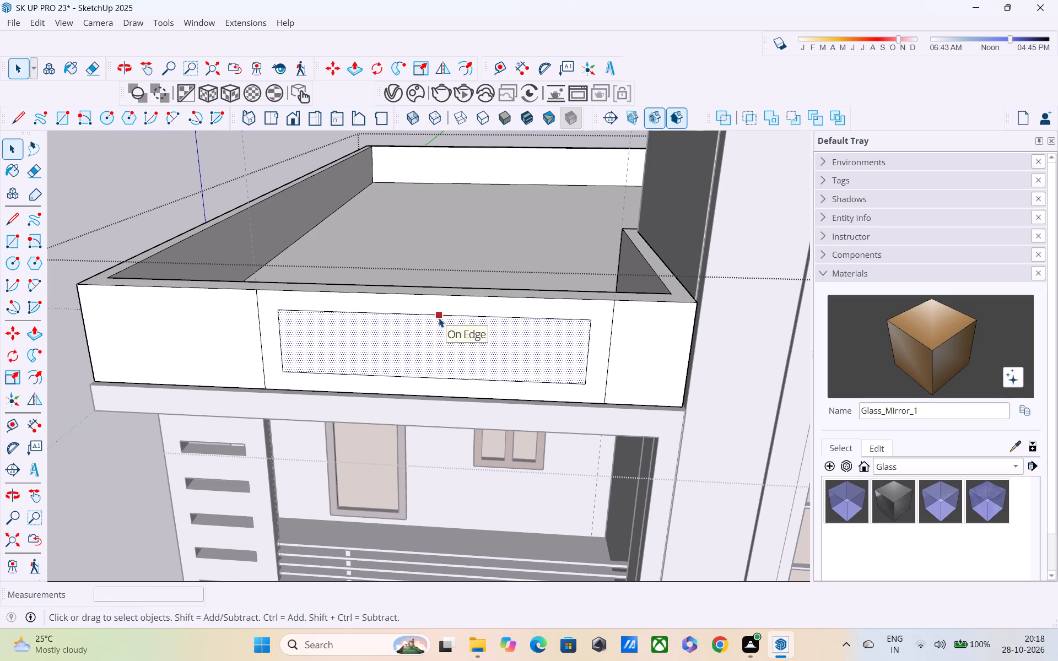
Push the inner rectangle 9" through the parapet's thickness to cut an opening, and close the parapet's group.
key("p")
left_click(441, 342)
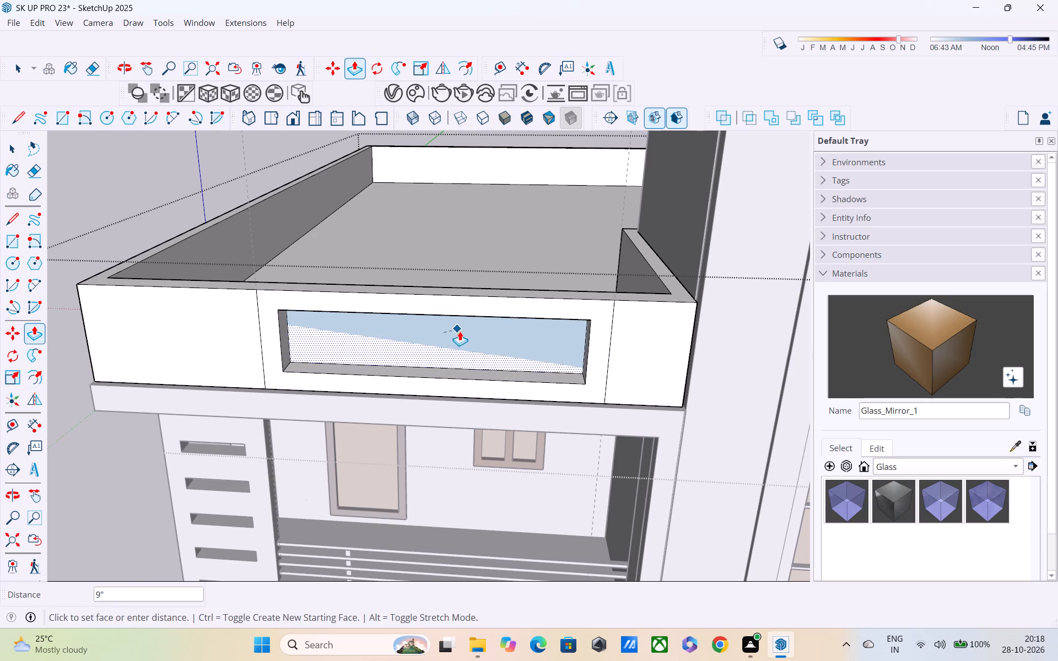
left_click(460, 332)
middle_click_drag(467, 345, 498, 261)
scroll(498, 263, "down", 5)
key("space")
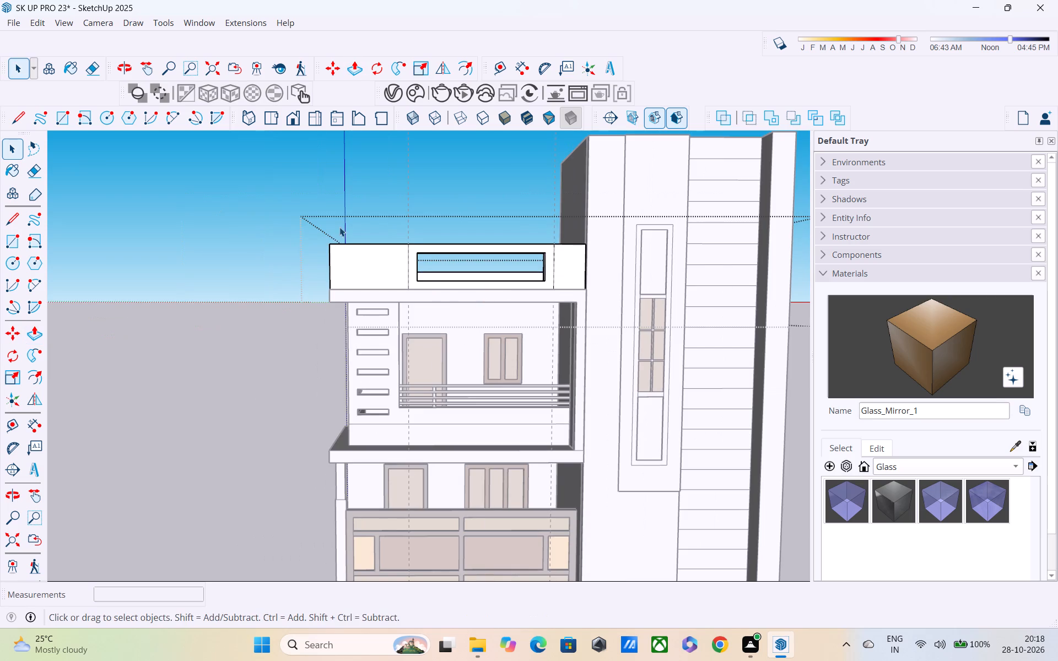
scroll(413, 254, "down", 1)
key("Escape")
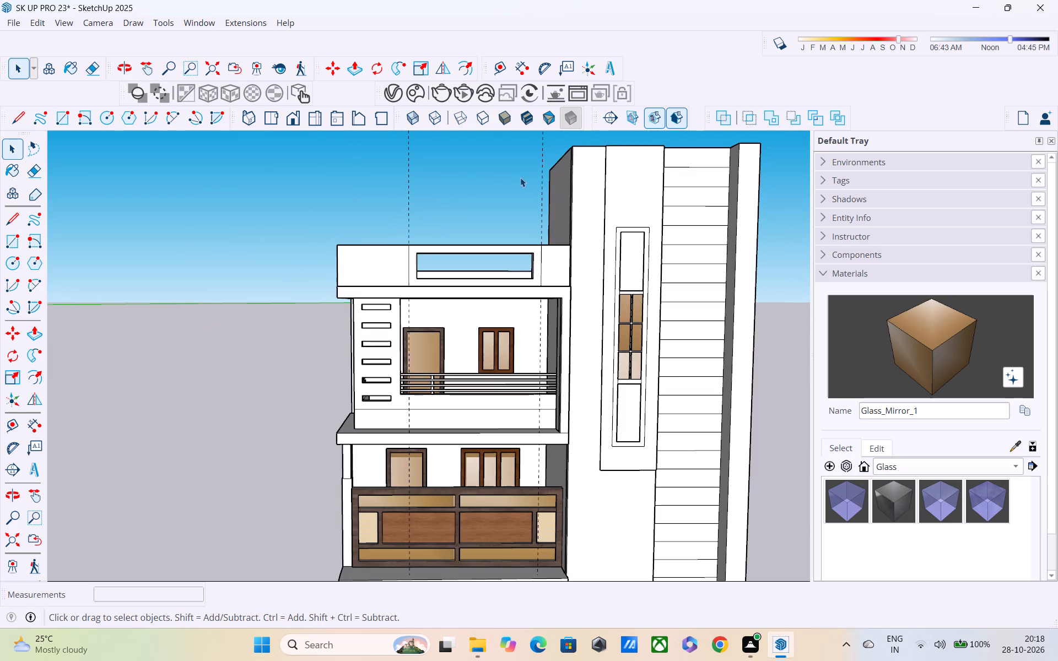
Delete both vertical guides crossing the facade.
left_click_drag(547, 184, 393, 193)
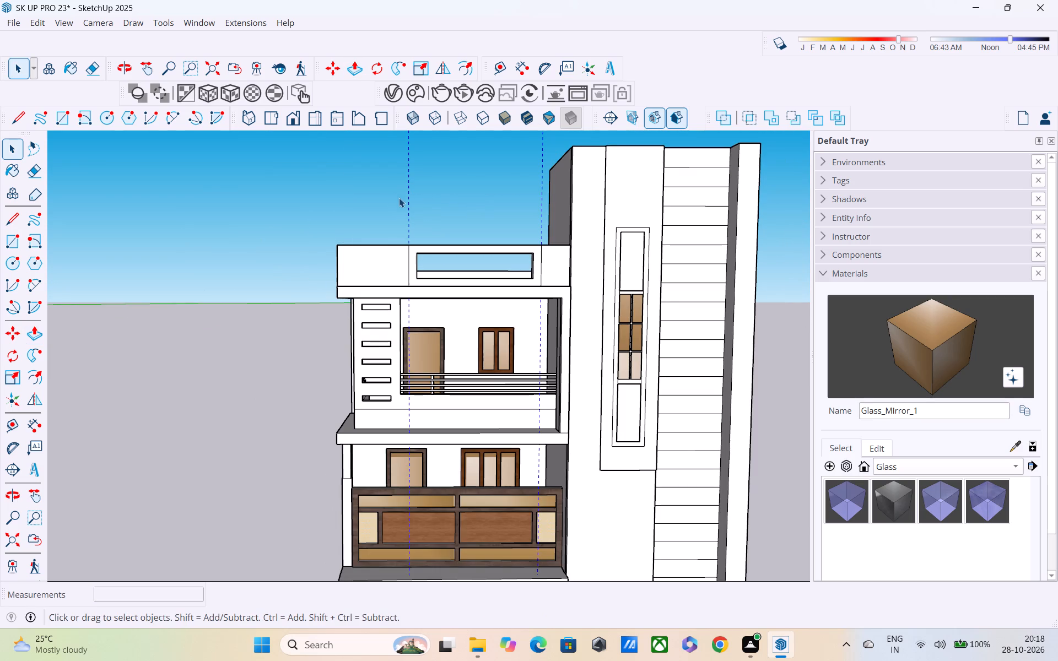
key("F12")
key("F12")
key("Delete")
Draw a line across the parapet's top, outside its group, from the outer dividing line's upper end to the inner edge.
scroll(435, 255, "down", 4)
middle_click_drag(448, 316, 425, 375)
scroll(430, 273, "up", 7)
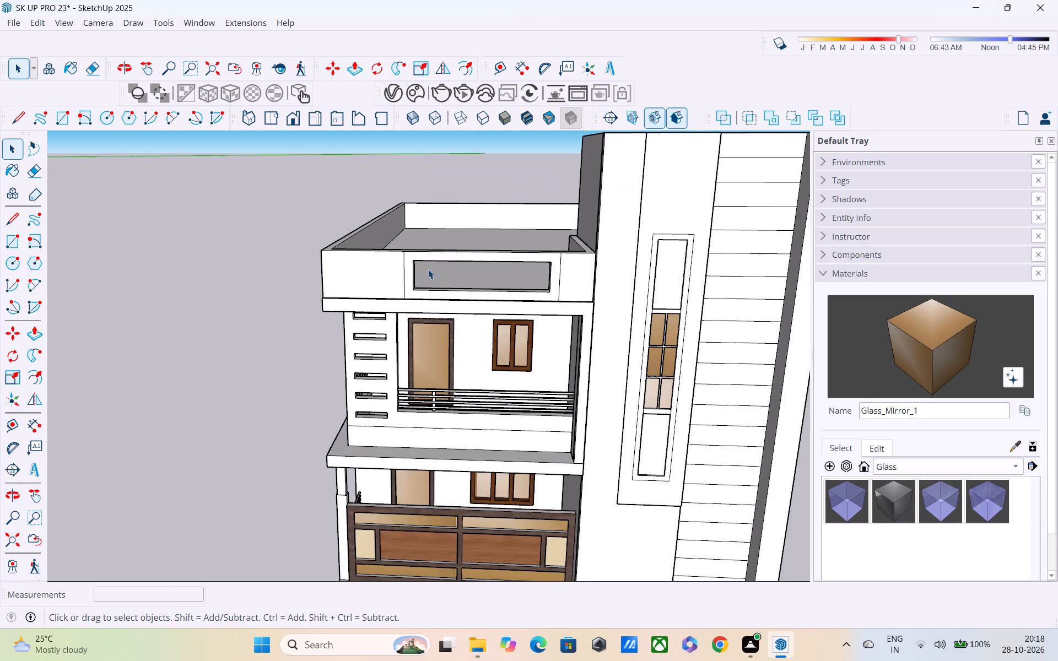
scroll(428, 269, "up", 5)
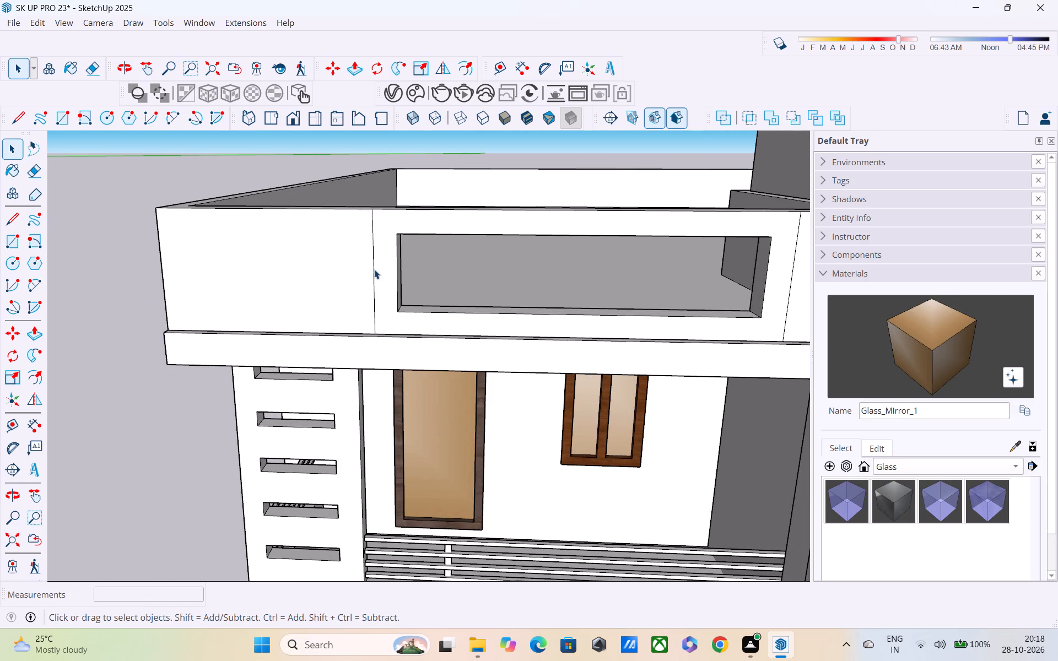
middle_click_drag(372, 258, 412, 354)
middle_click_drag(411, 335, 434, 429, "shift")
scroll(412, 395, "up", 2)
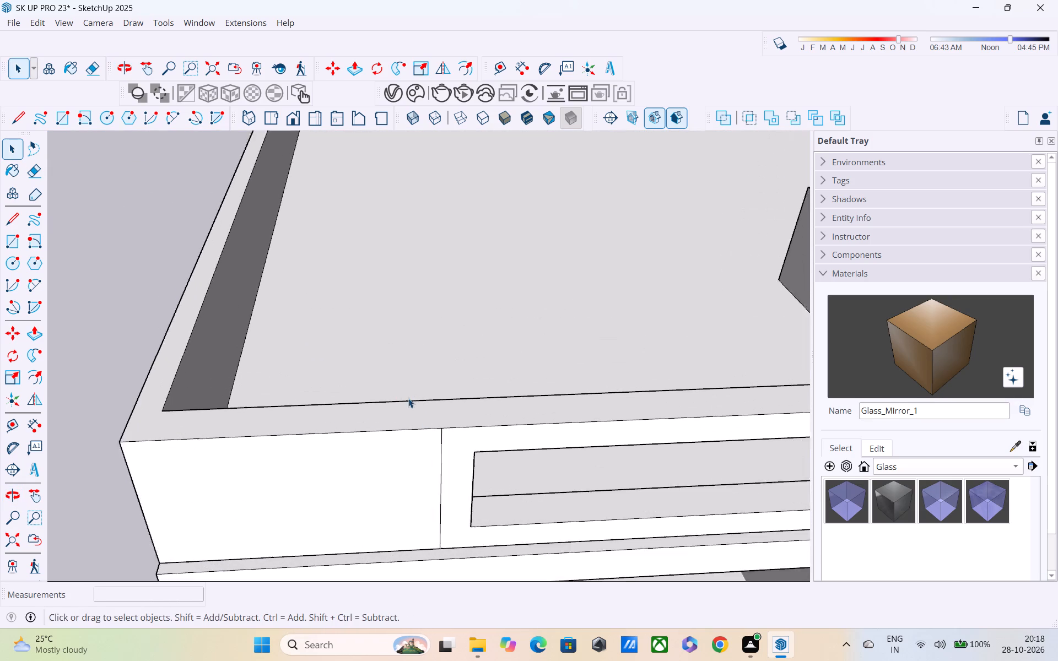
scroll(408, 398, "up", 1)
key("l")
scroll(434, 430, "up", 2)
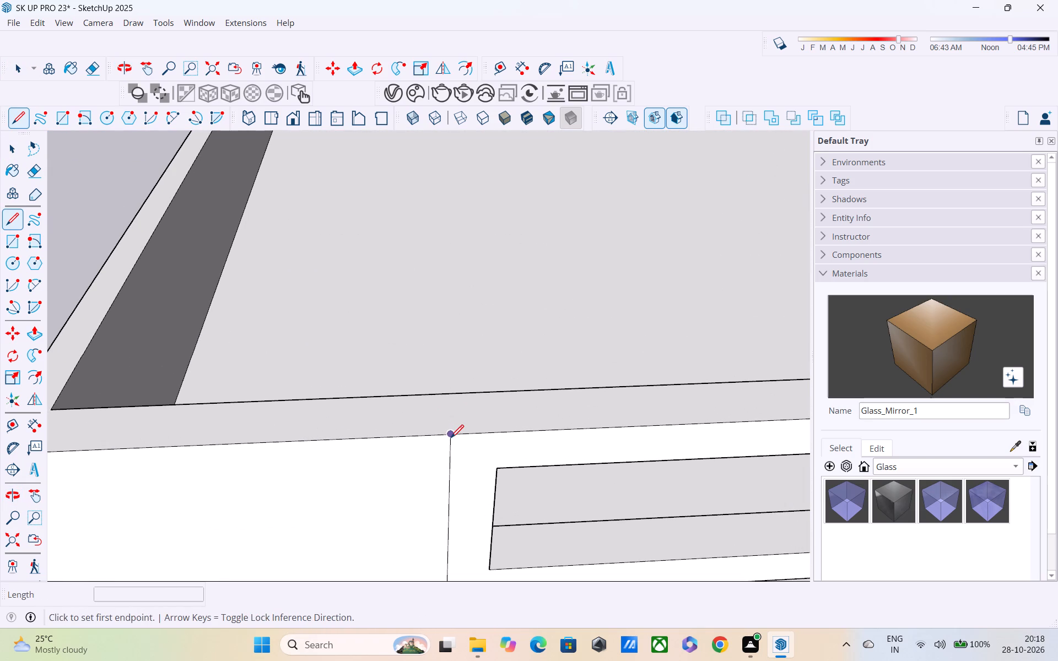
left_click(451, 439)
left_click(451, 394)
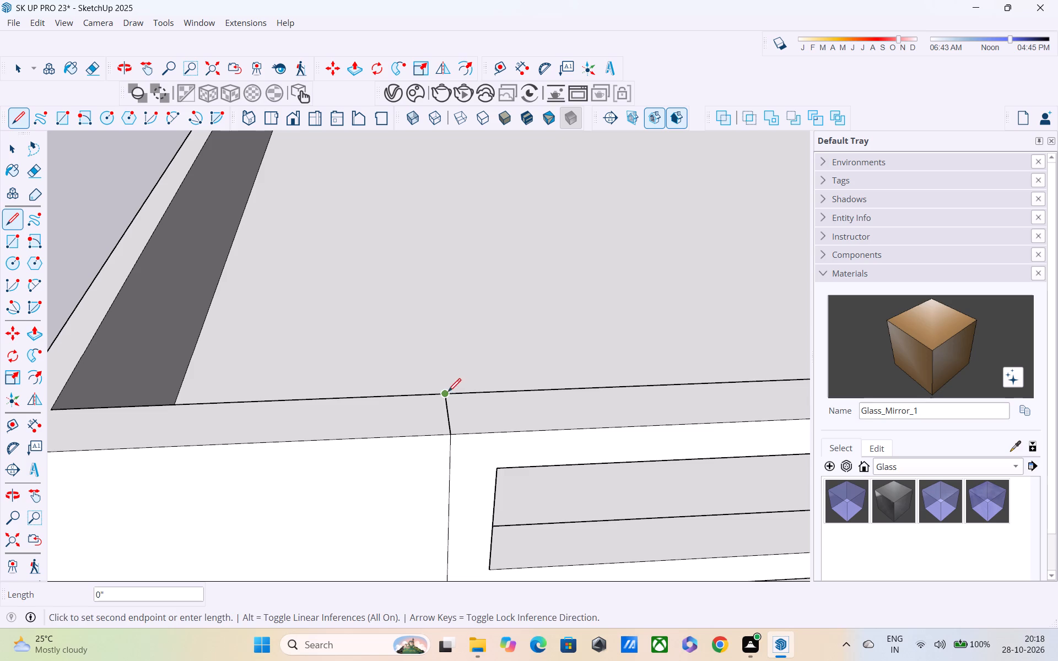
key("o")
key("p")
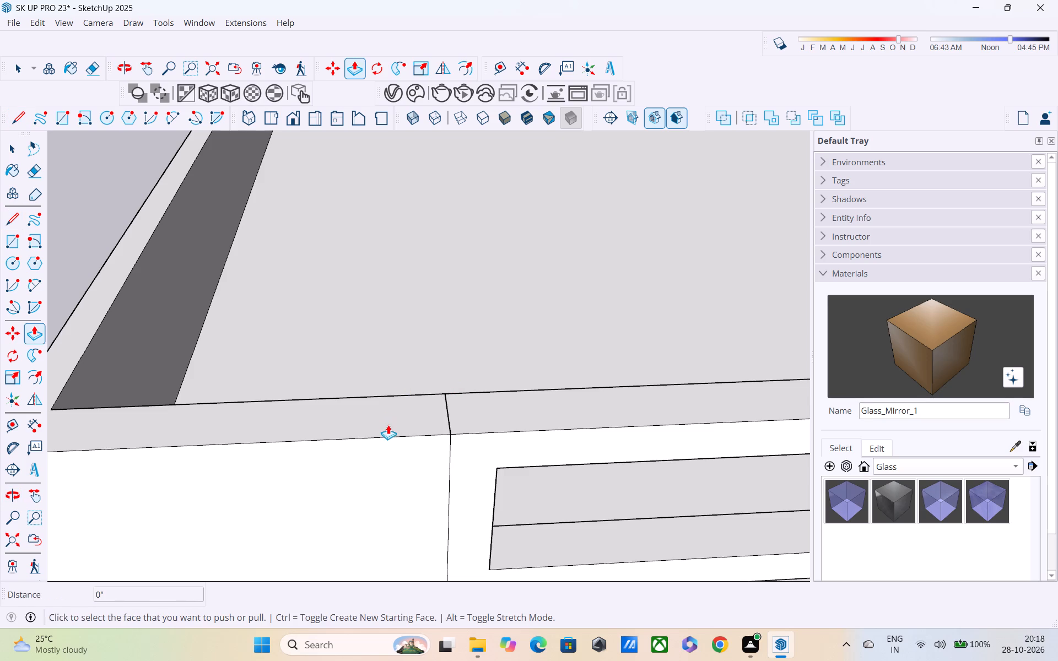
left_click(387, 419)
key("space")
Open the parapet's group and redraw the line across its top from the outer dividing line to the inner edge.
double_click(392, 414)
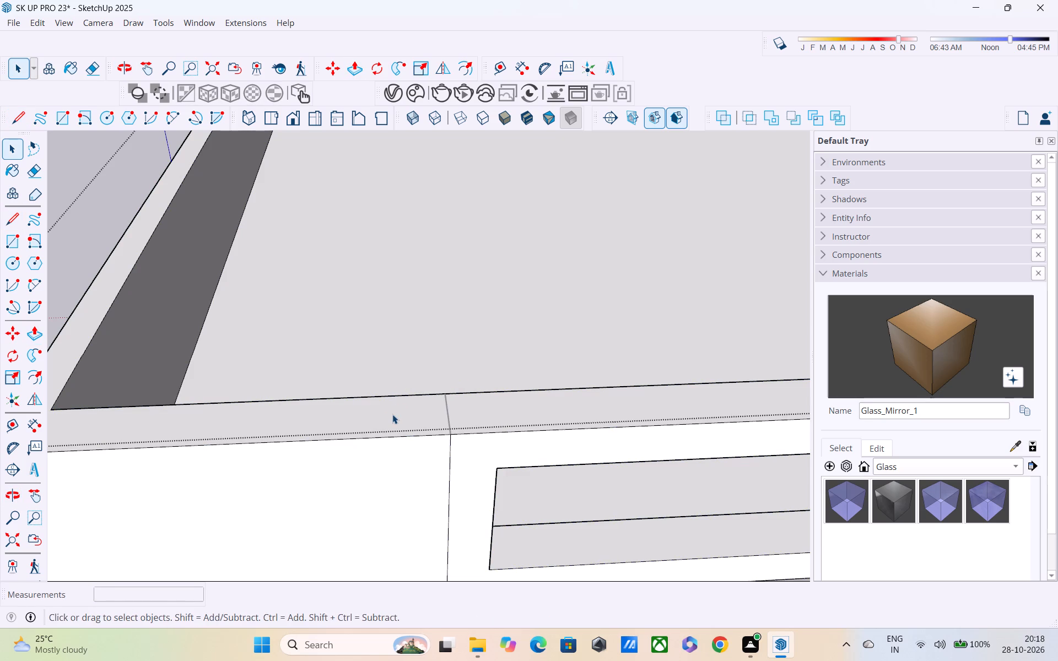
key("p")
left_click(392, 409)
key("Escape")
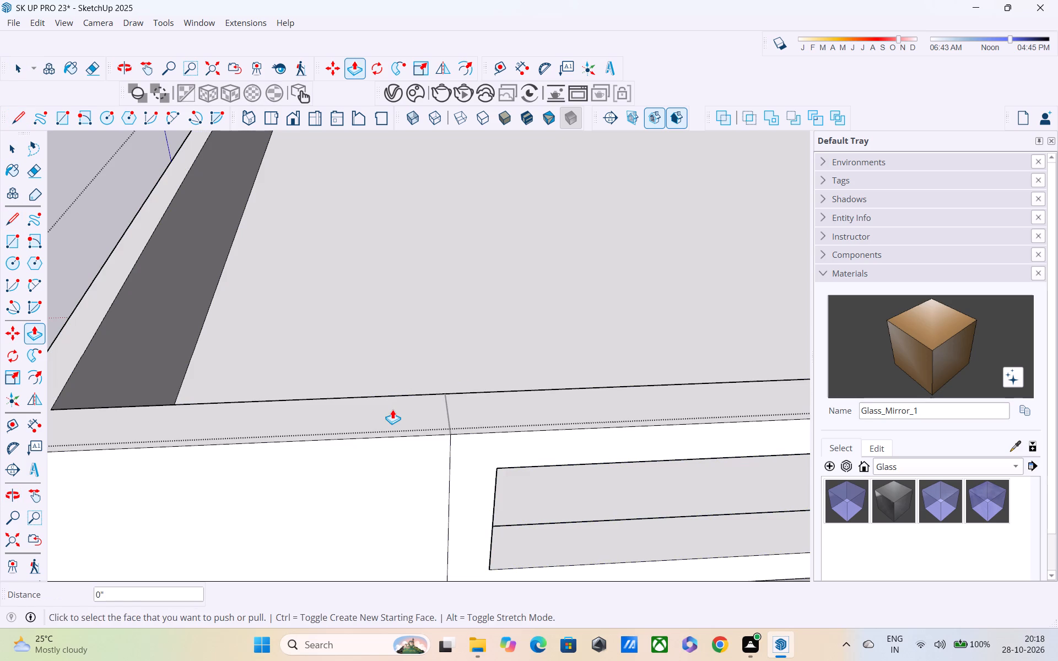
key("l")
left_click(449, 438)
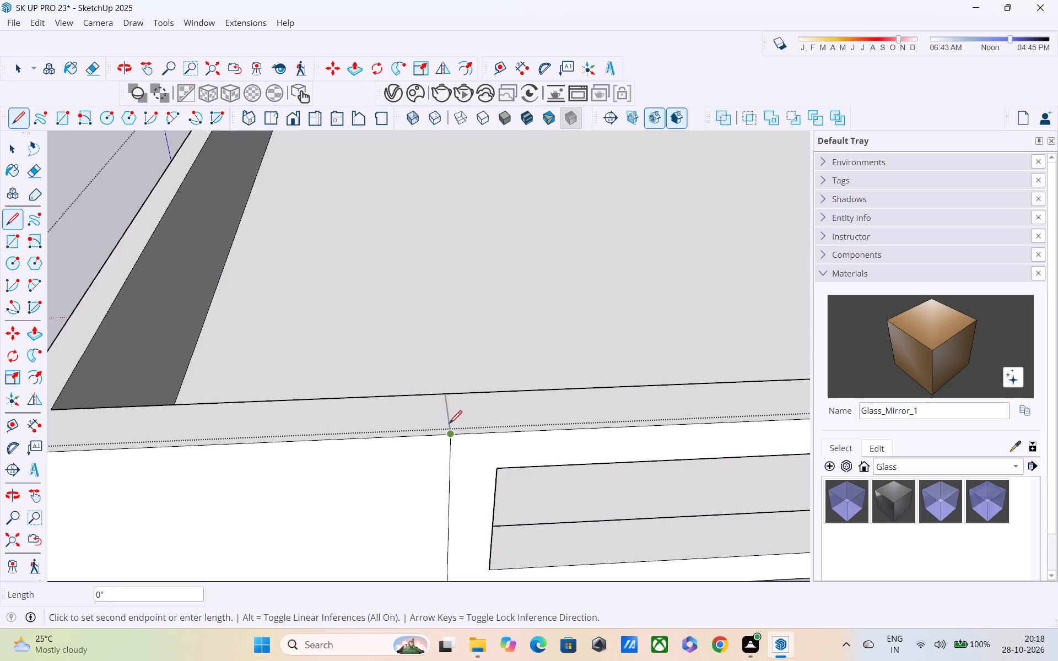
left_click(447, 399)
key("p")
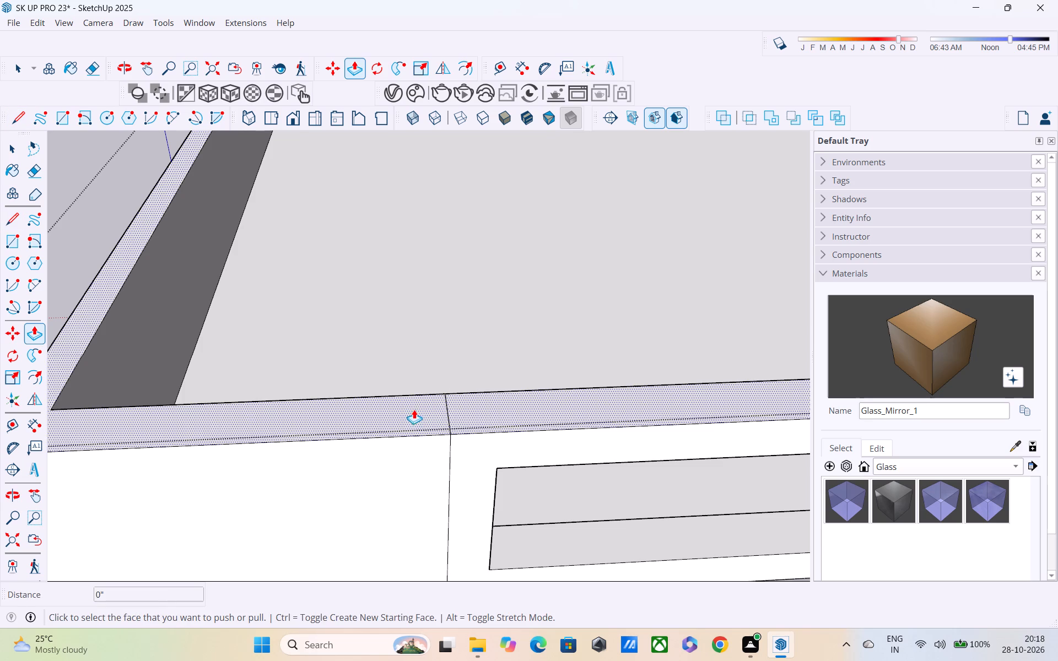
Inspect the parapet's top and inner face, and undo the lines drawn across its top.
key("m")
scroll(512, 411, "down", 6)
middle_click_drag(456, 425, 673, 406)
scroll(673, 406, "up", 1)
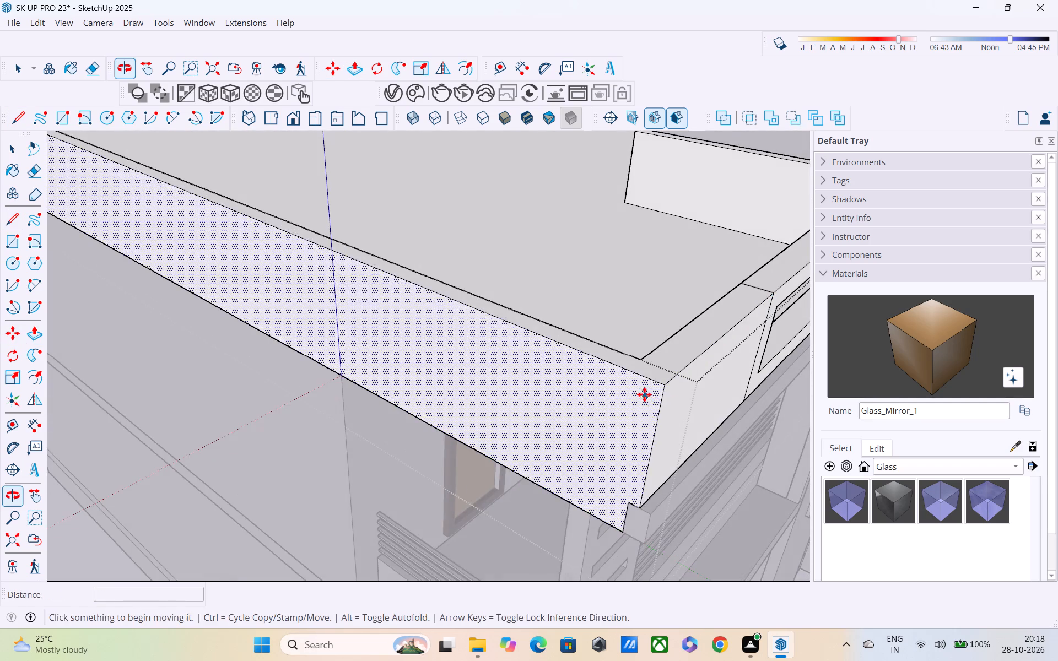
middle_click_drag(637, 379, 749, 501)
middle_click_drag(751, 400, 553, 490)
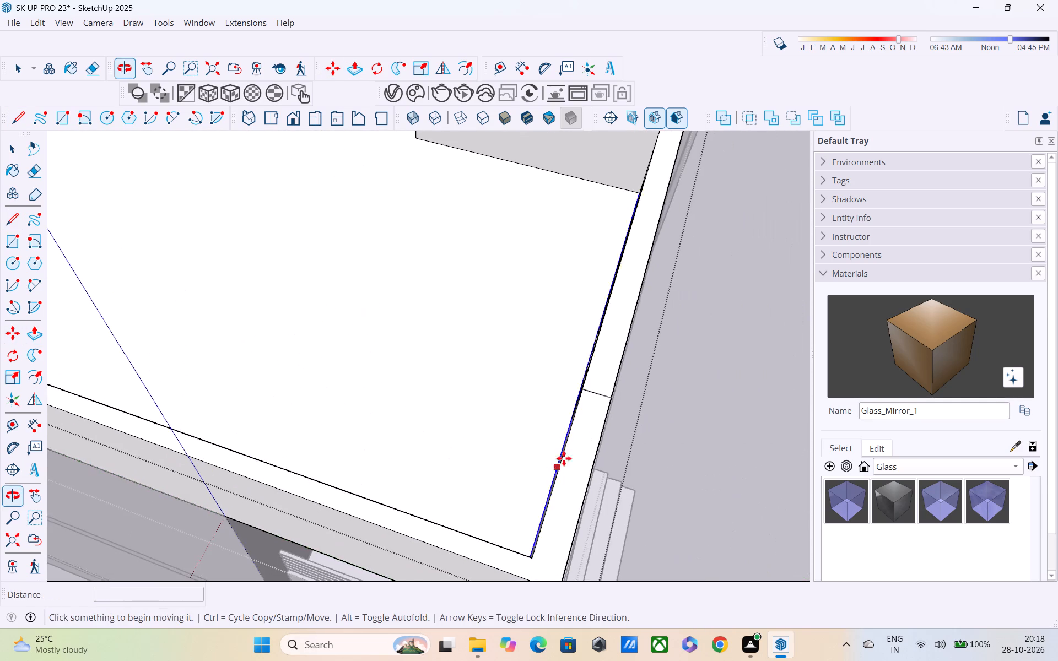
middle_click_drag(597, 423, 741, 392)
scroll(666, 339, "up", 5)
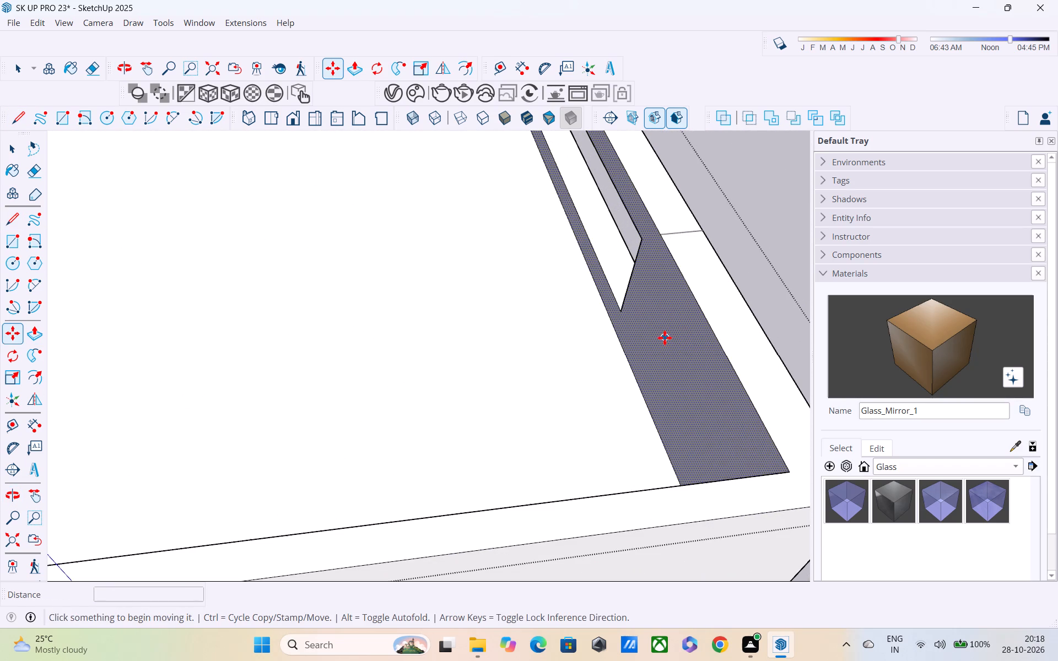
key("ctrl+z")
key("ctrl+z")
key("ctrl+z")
Reopen the parapet's group and draw a 9" line across its top from the outer dividing line to the inner edge.
middle_click_drag(652, 343, 385, 343)
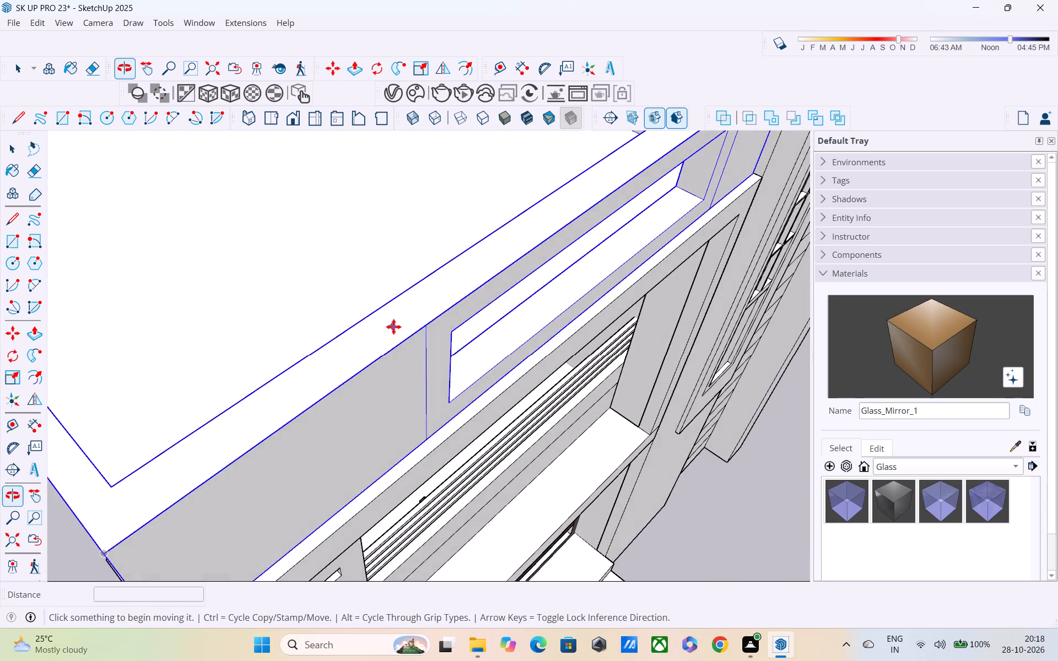
scroll(394, 326, "down", 5)
key("space")
scroll(472, 347, "up", 1)
middle_click_drag(470, 344, 430, 291)
scroll(431, 294, "up", 1)
scroll(431, 303, "down", 2)
middle_click_drag(444, 331, 450, 421, "shift")
middle_click_drag(446, 414, 398, 367)
scroll(399, 368, "up", 1)
middle_click_drag(329, 295, 393, 452, "shift")
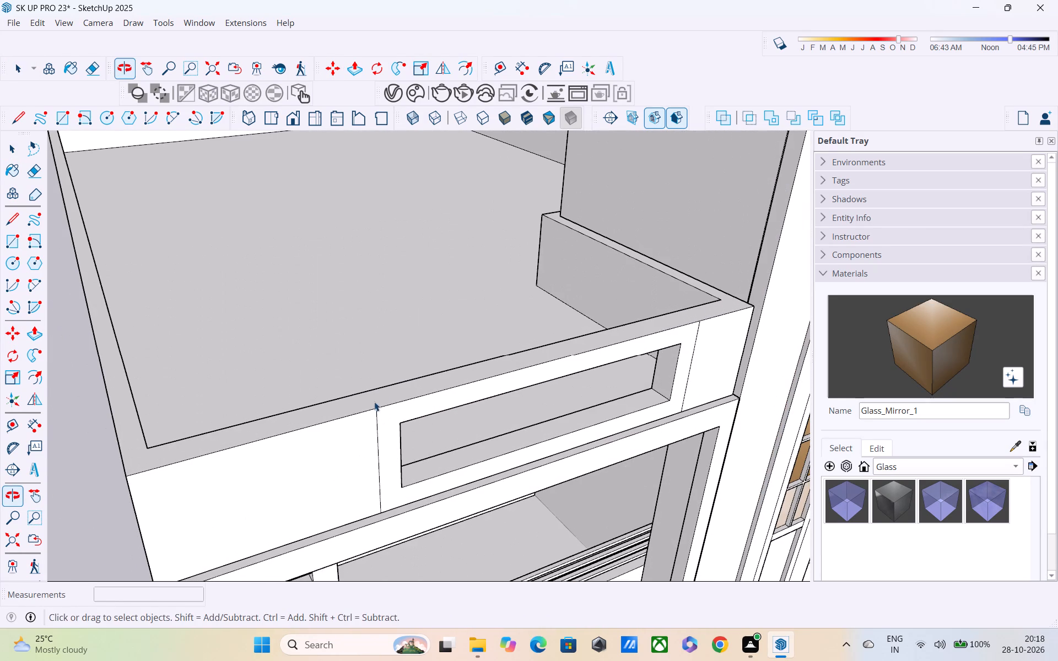
double_click(374, 400)
middle_click_drag(388, 430, 413, 492)
key("l")
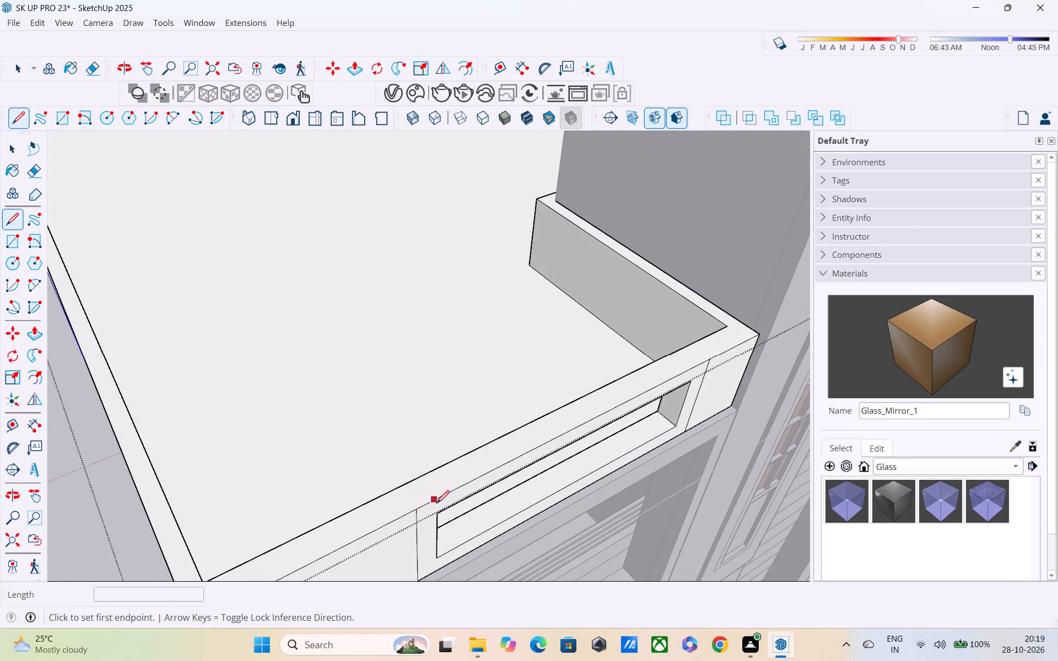
left_click(414, 510)
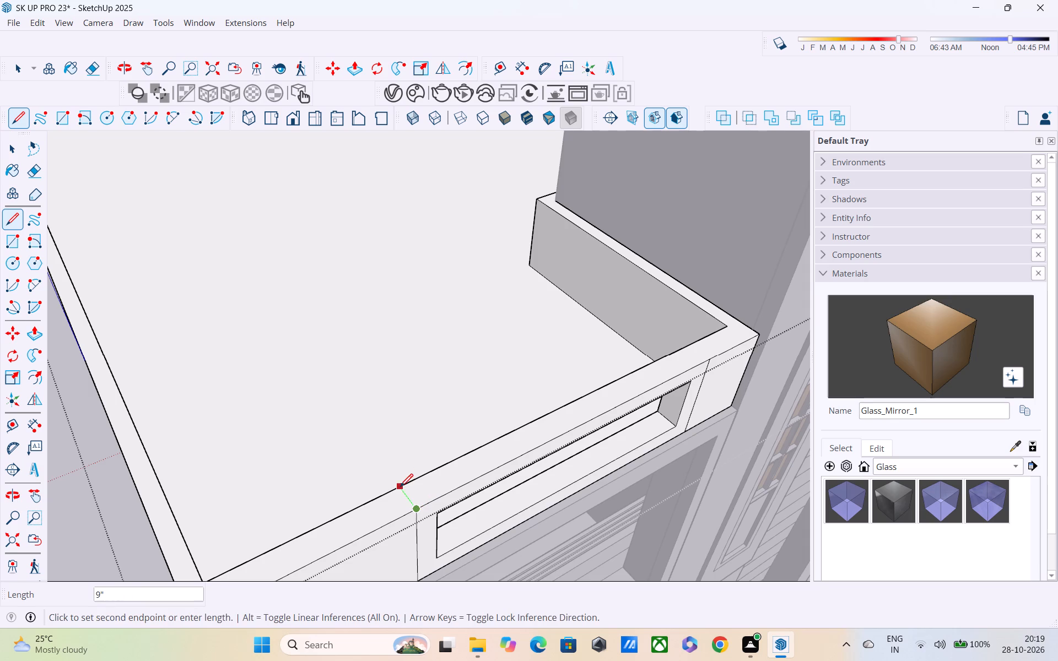
left_click(400, 490)
middle_click_drag(400, 495, 653, 477)
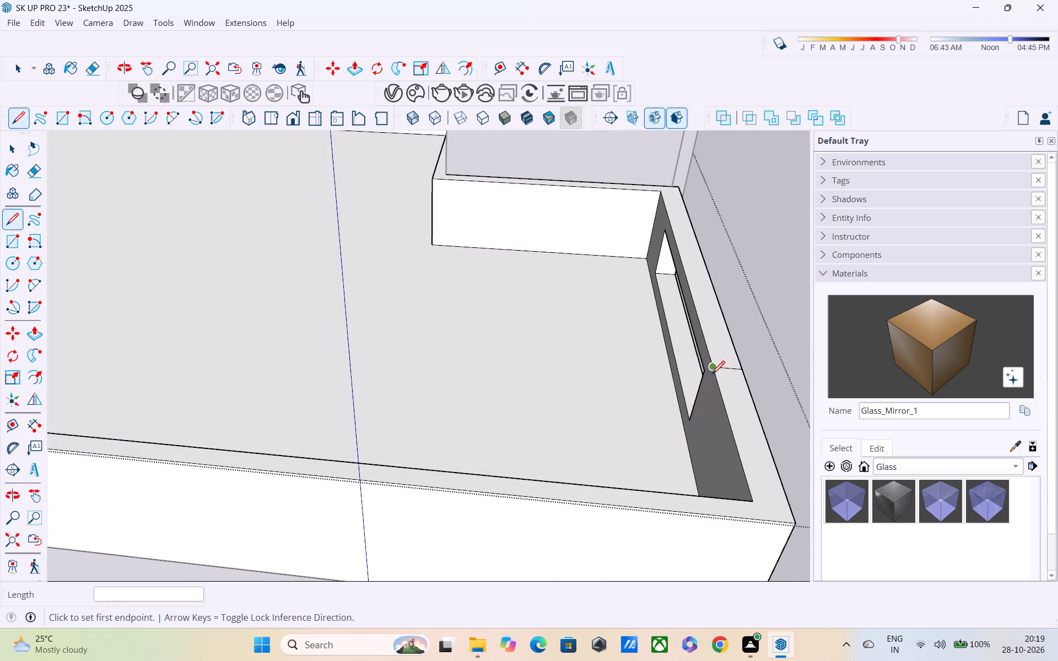
Draw a line across the side parapet's top near the front corner, from inner to outer edge, separating an L-shaped corner section.
key("space")
left_click(727, 393)
middle_click_drag(730, 409, 605, 393)
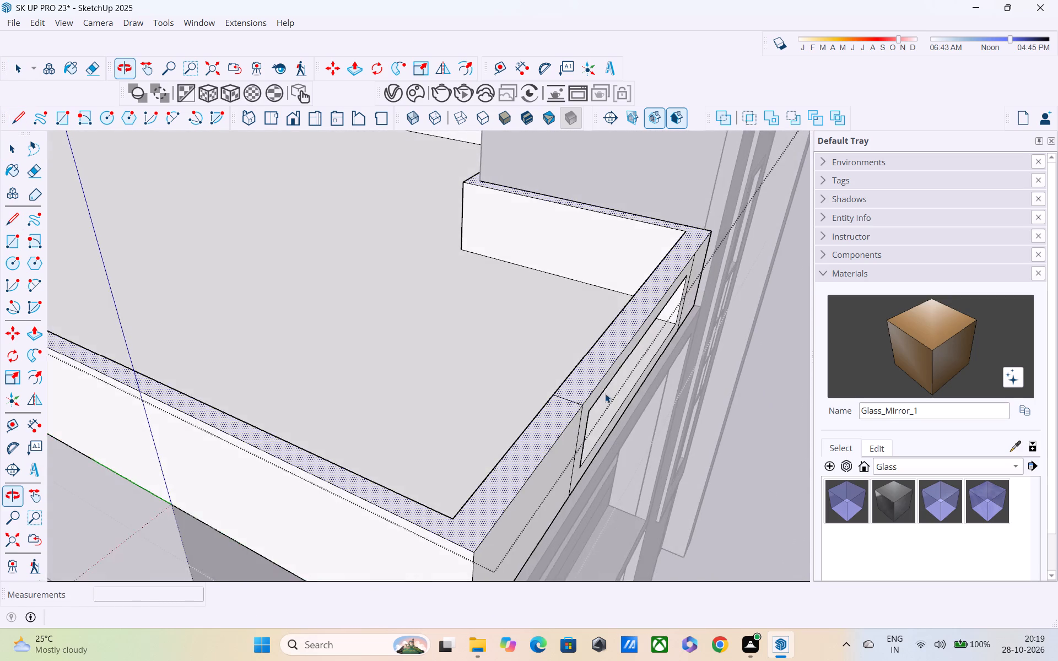
scroll(601, 402, "up", 3)
scroll(594, 409, "down", 4)
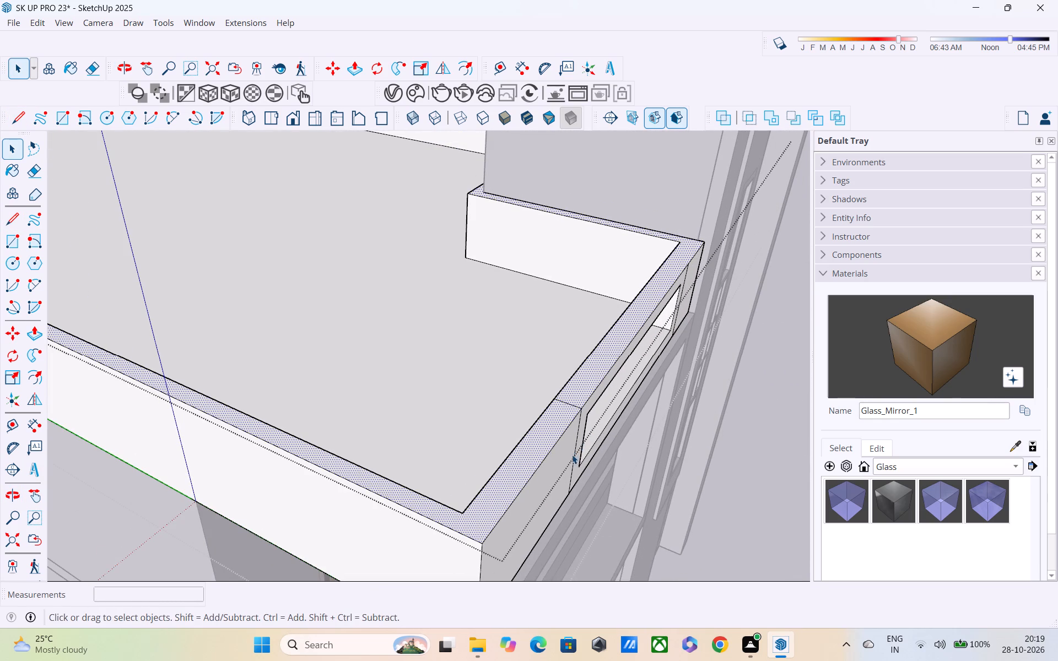
key("l")
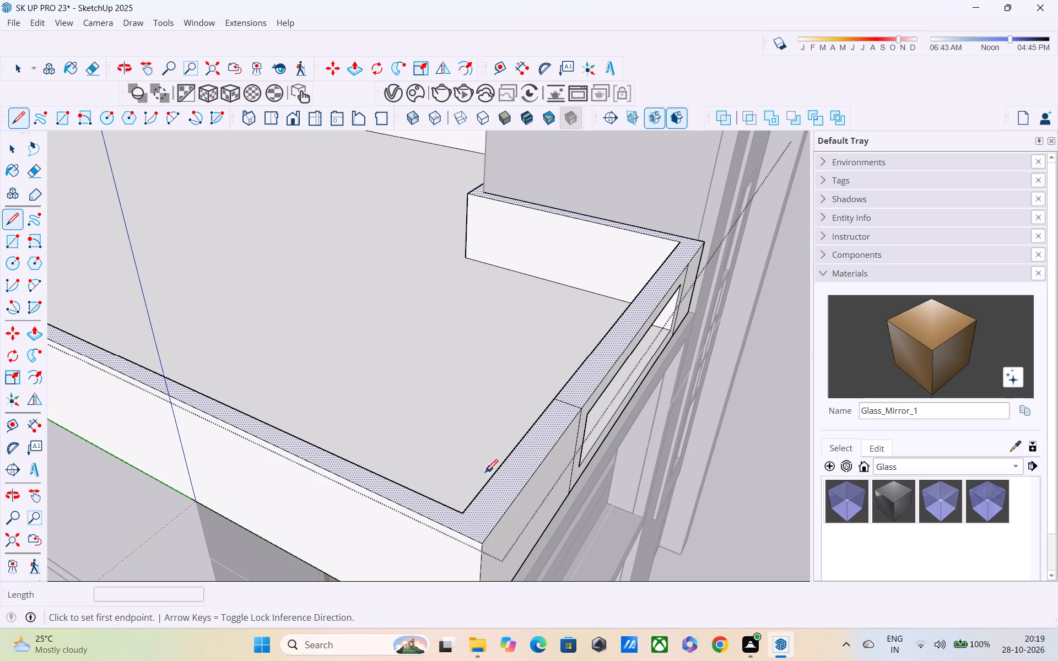
left_click(408, 489)
left_click(390, 503)
key("space")
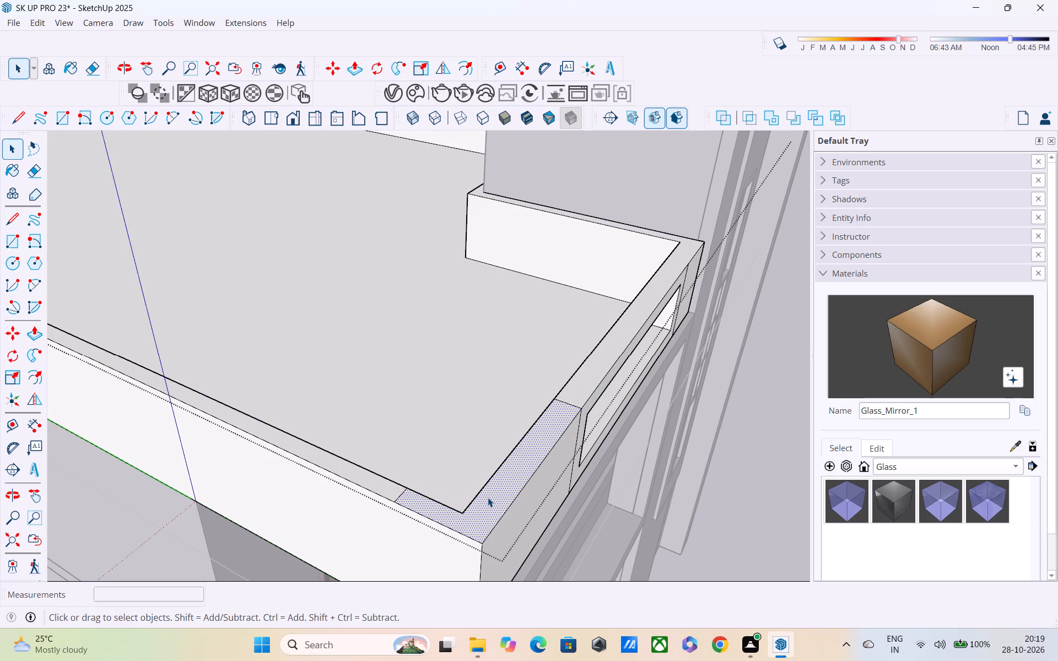
Push/Pull the L-shaped corner section of the parapet's top upward by 5".
key("p")
left_click(479, 516)
middle_click_drag(468, 494, 428, 445)
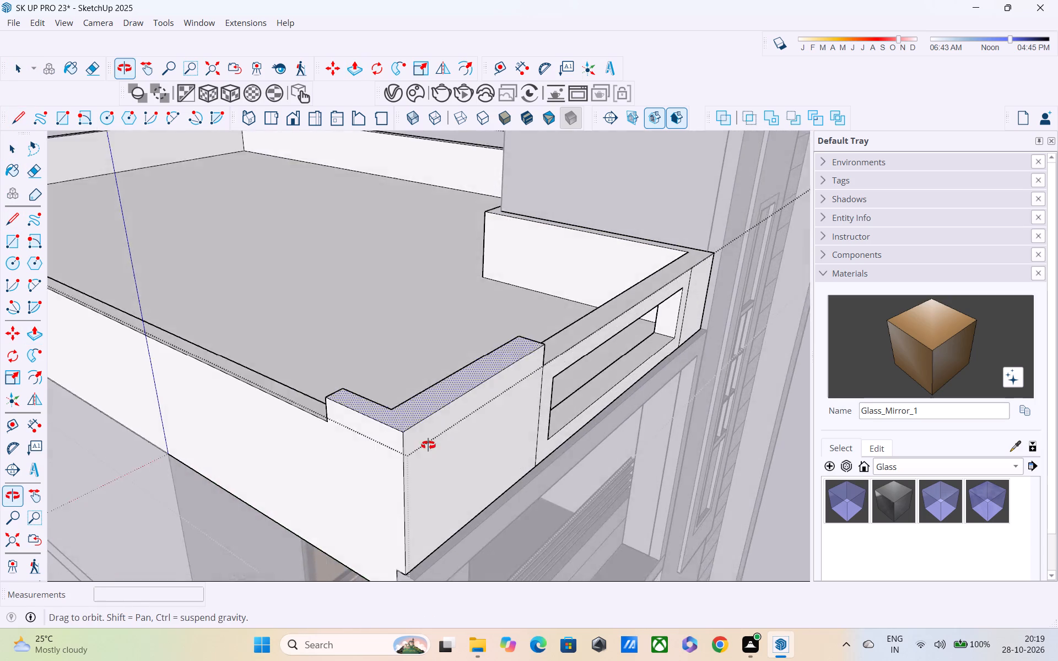
middle_click_drag(428, 445, 427, 426)
middle_click_drag(438, 353, 440, 377, "shift")
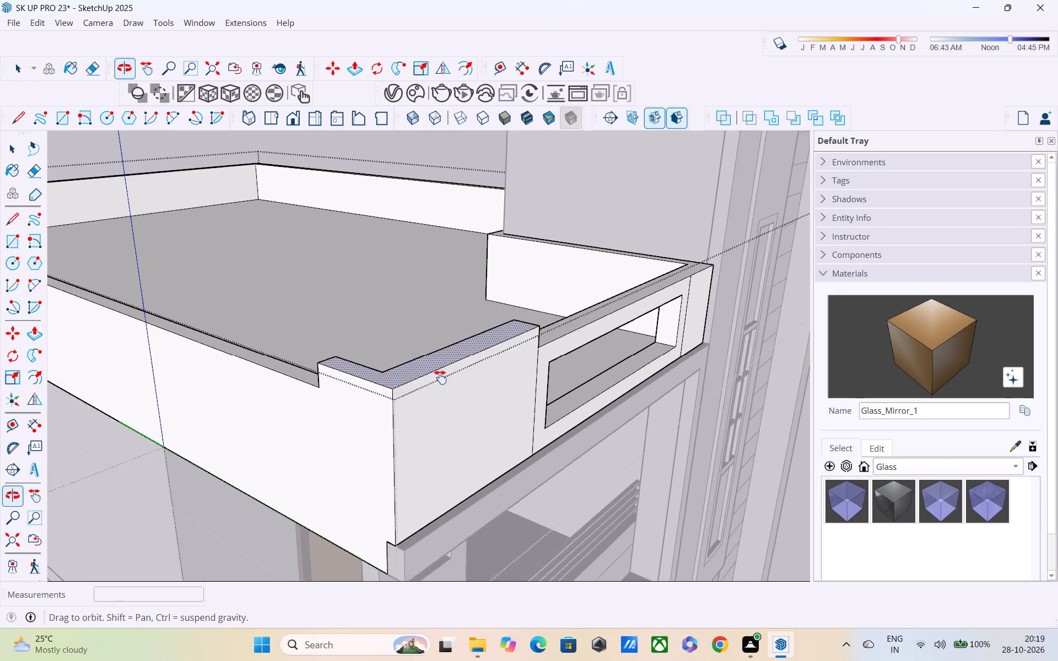
middle_click_drag(440, 377, 447, 444, "shift")
middle_click_drag(447, 416, 409, 323)
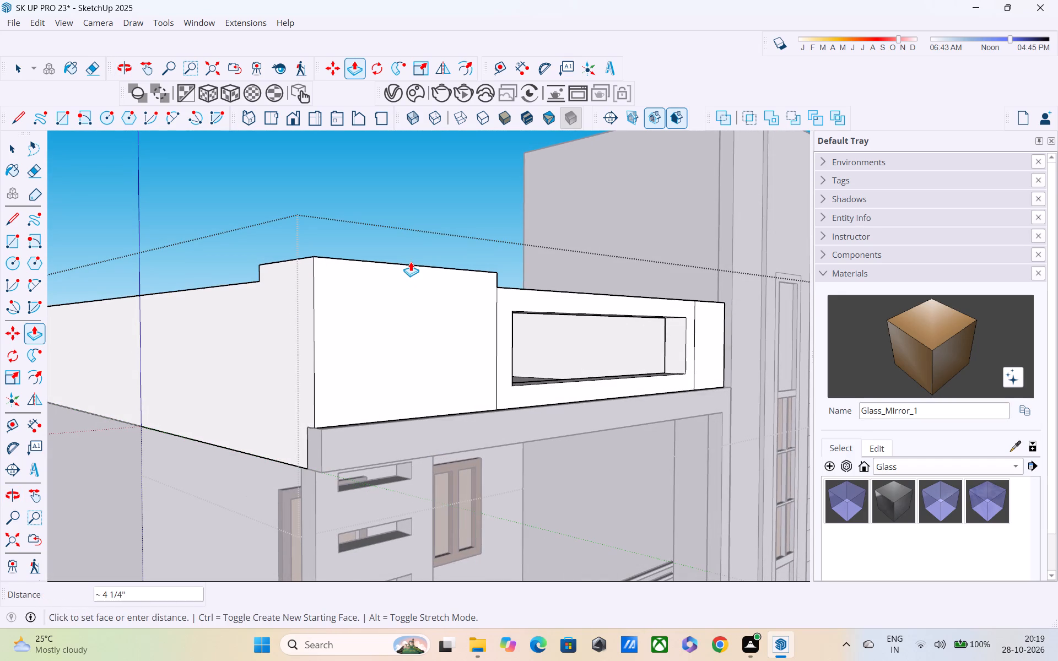
type("5\"")
key("Return")
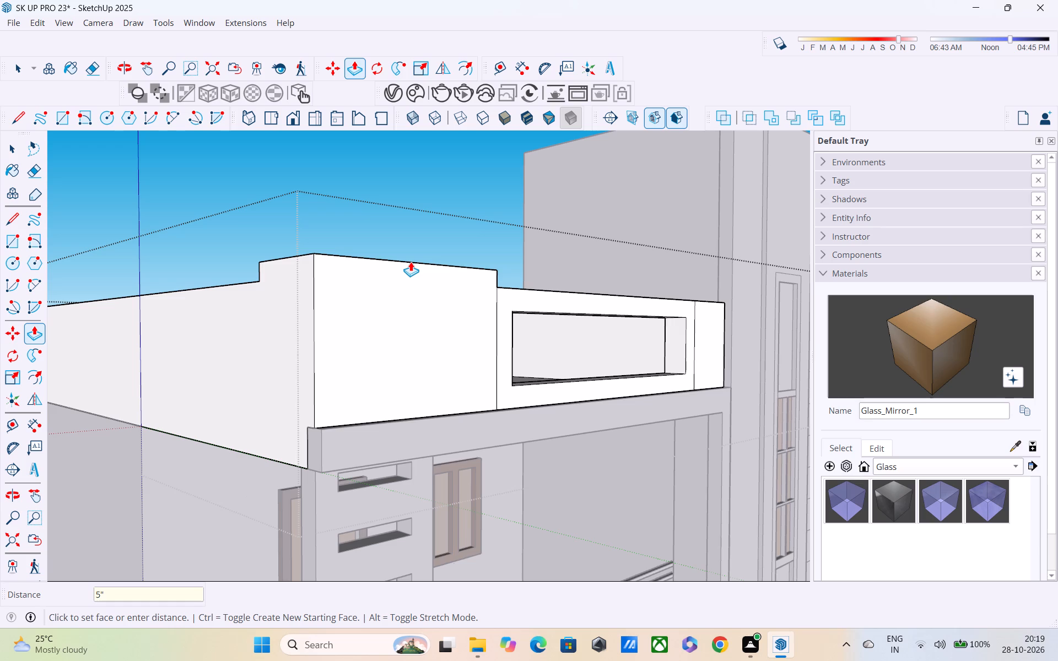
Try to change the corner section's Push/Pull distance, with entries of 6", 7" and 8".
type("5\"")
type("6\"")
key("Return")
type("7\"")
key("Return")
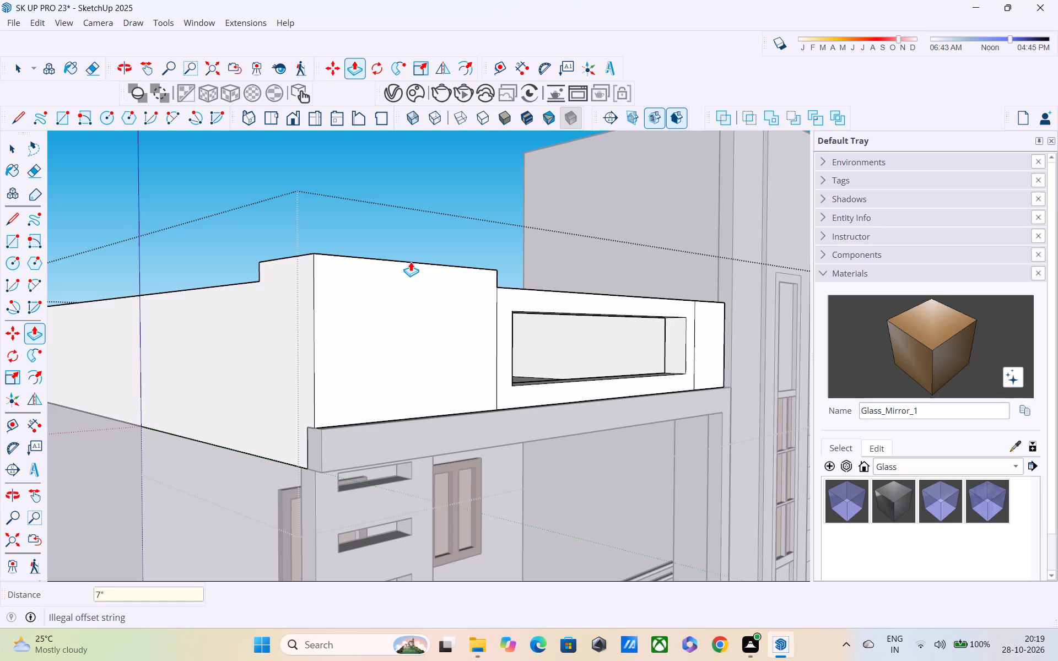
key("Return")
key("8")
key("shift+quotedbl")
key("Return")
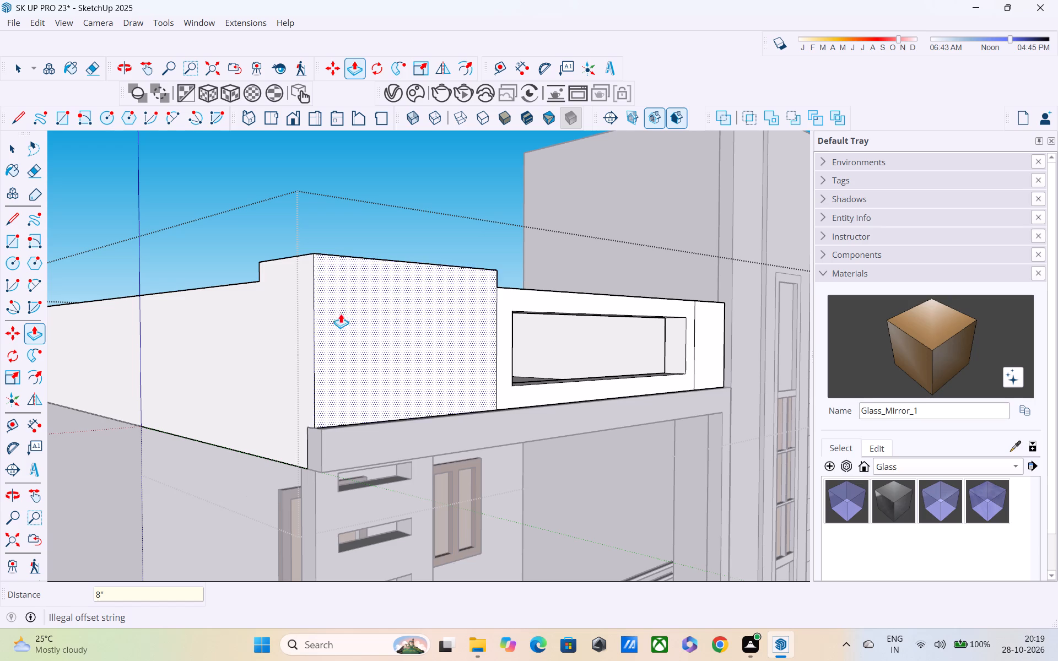
Push/Pull the L-shaped corner section's top up another 3" and close the parapet's group.
middle_click_drag(341, 313, 454, 486)
left_click(560, 527)
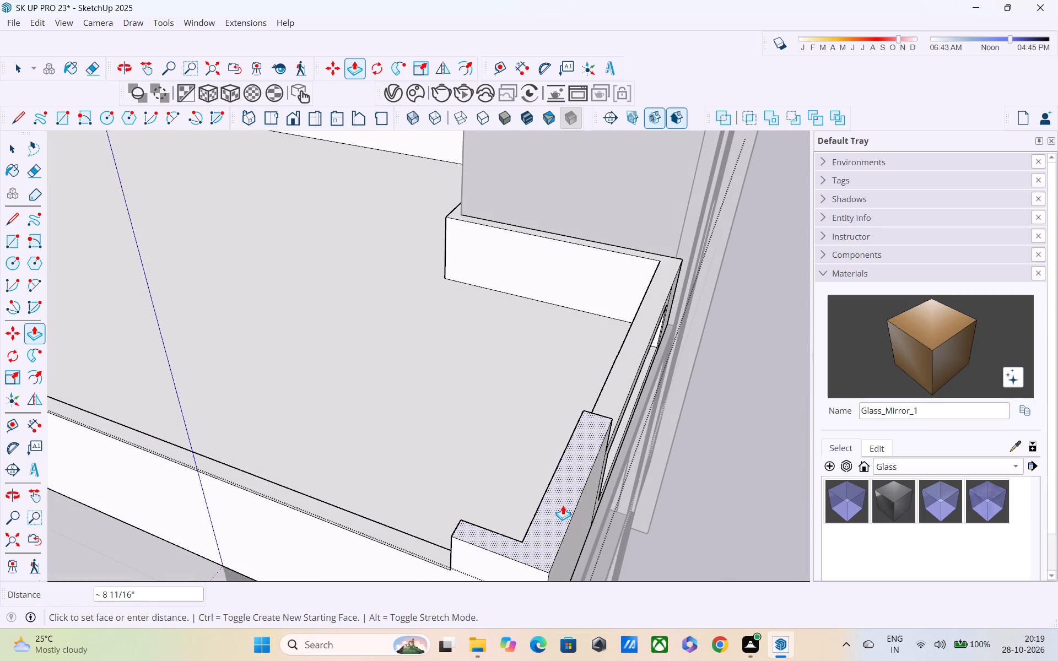
type("3\"")
key("Return")
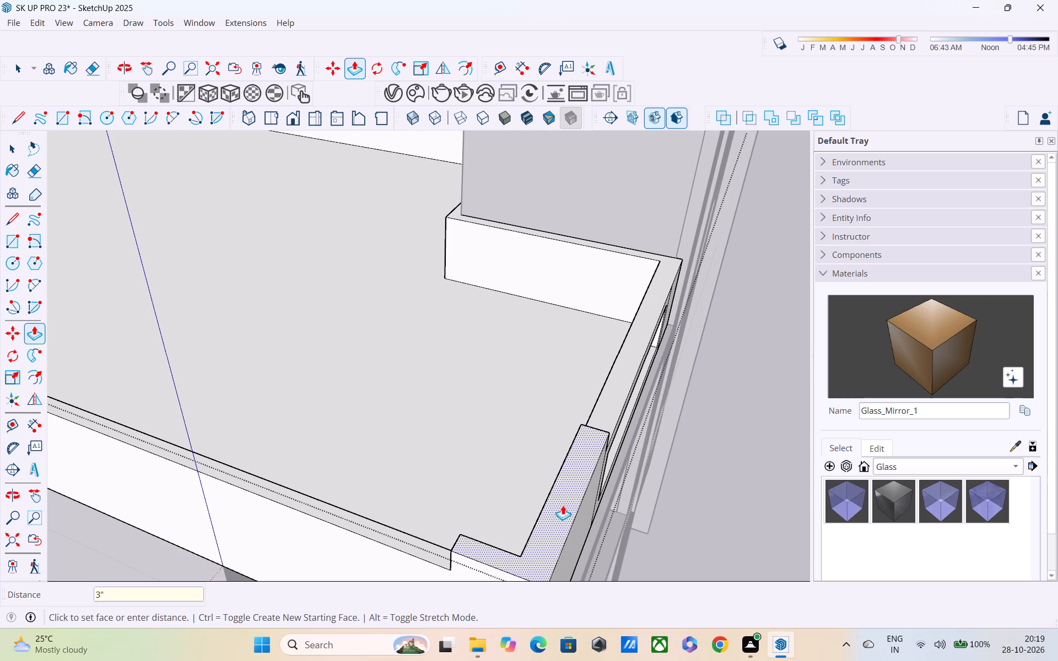
middle_click_drag(569, 523, 556, 429)
scroll(555, 424, "down", 1)
middle_click_drag(530, 425, 415, 337)
scroll(415, 337, "down", 4)
middle_click_drag(401, 397, 303, 447)
scroll(303, 447, "up", 1)
scroll(295, 437, "down", 5)
key("space")
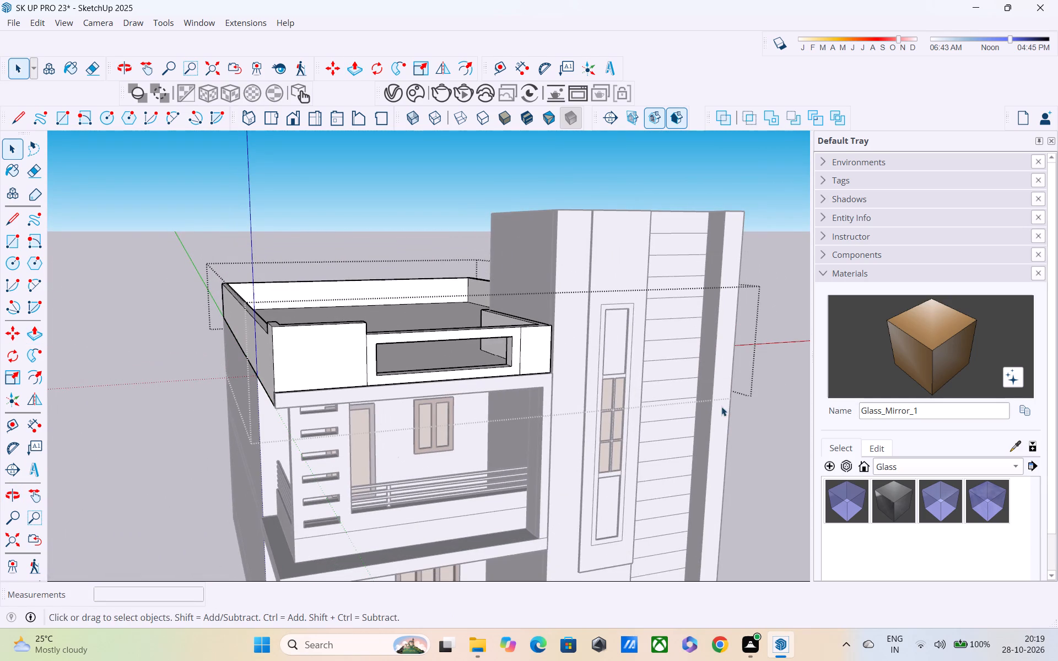
left_click(755, 435)
Examine the raised parapet corner and the overall front facade from several angles and distances.
middle_click_drag(627, 436, 504, 330)
scroll(485, 356, "down", 2)
middle_click_drag(488, 376, 526, 492, "shift")
scroll(516, 493, "up", 1, "shift")
middle_click_drag(379, 480, 423, 357)
middle_click_drag(440, 381, 602, 448)
scroll(460, 419, "down", 1)
middle_click_drag(579, 421, 570, 459)
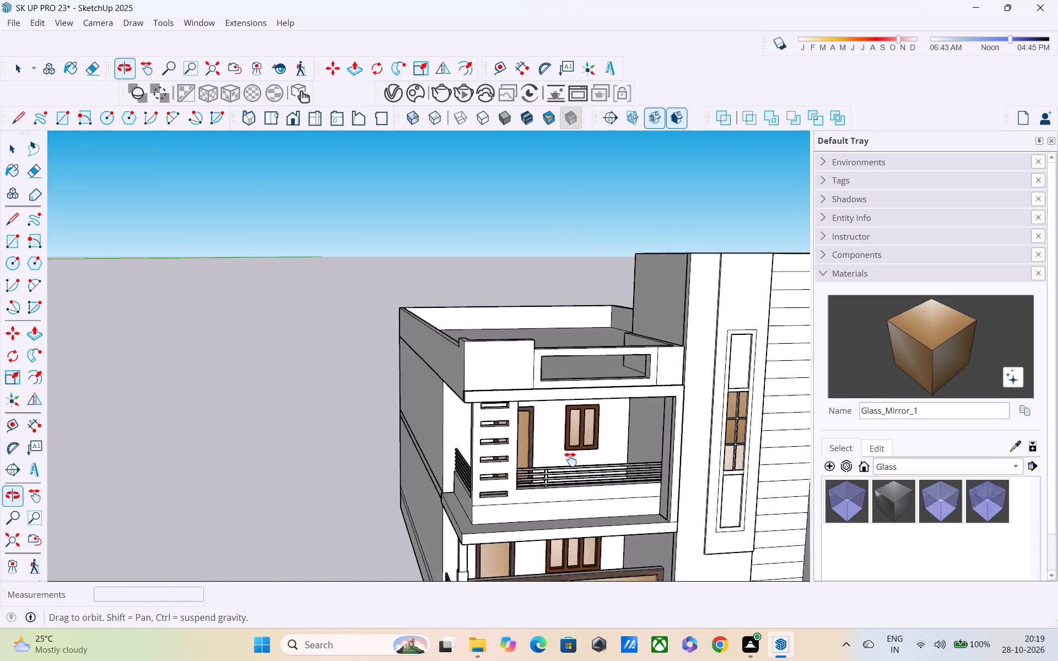
middle_click_drag(570, 459, 500, 424)
scroll(496, 403, "down", 4)
middle_click_drag(585, 409, 538, 391)
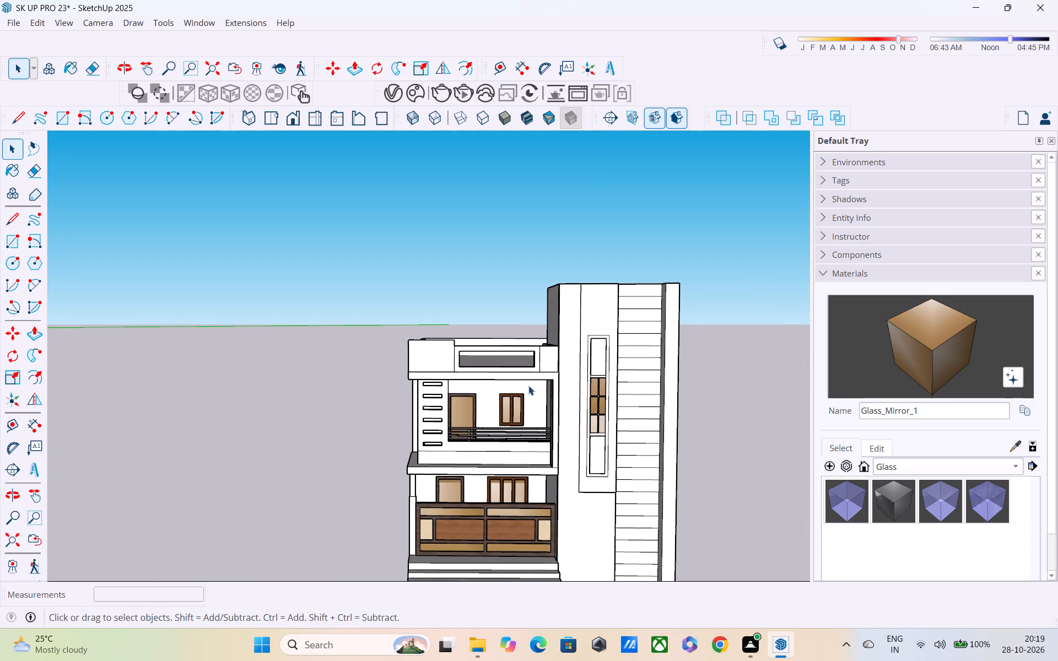
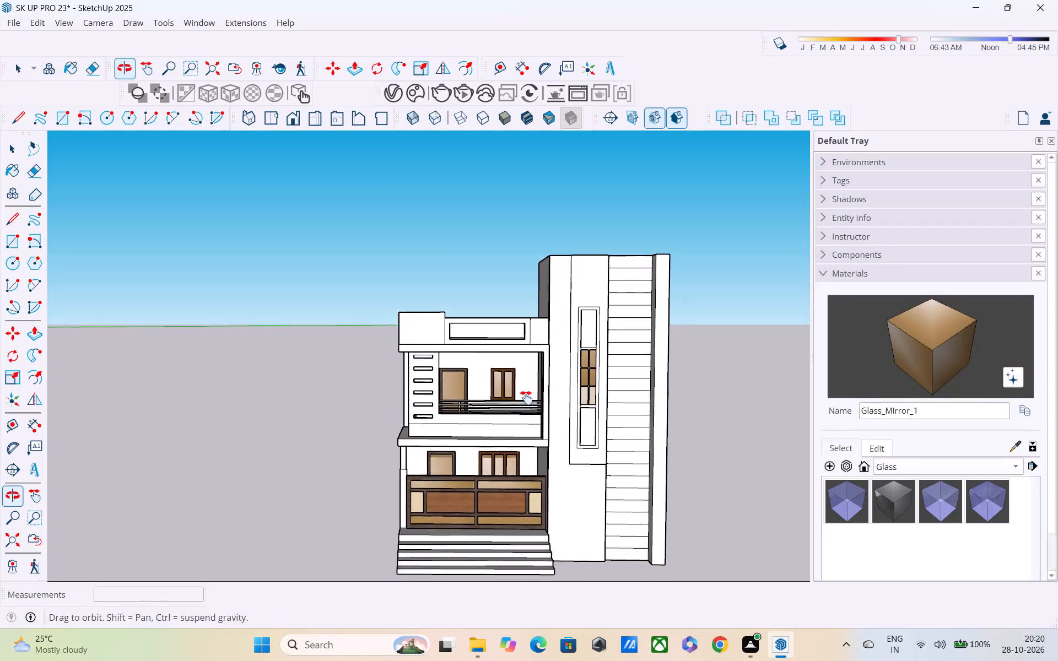
Examine the front elevation of the house, from the entrance steps up to the roof parapet and stair tower.
scroll(598, 348, "up", 5)
middle_click_drag(596, 366, 587, 330, "shift")
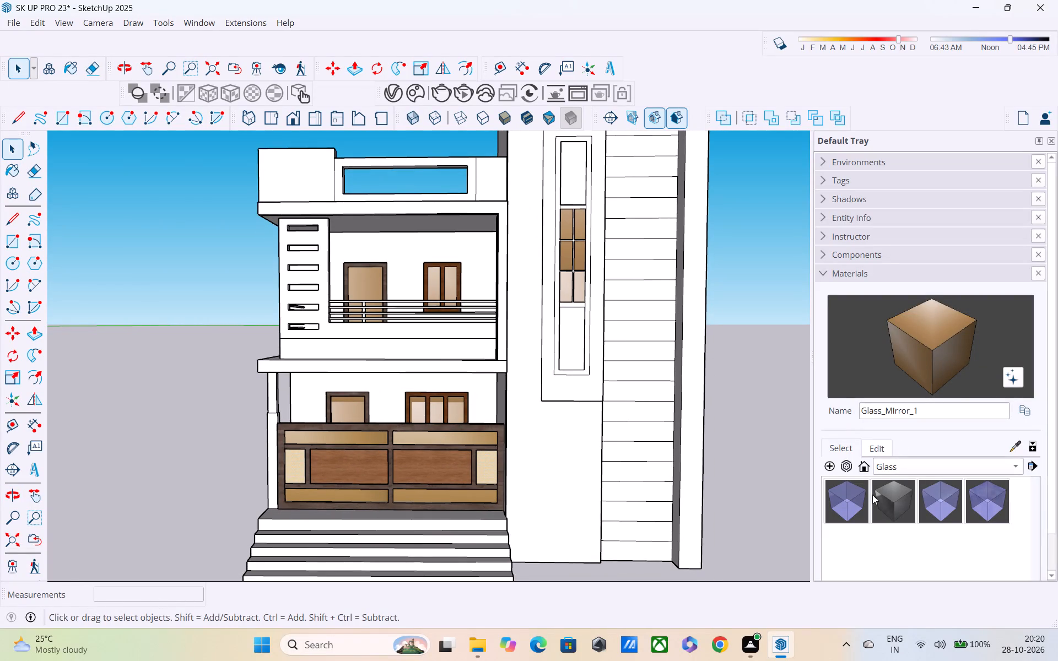
middle_click_drag(698, 381, 706, 468, "shift")
middle_click_drag(739, 304, 736, 413, "shift")
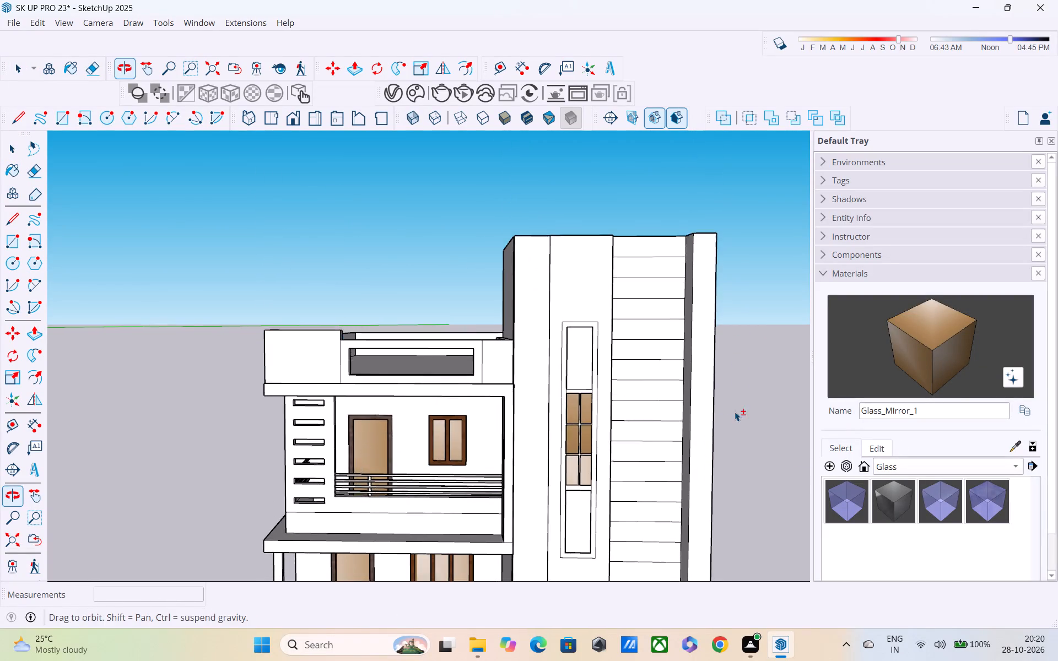
middle_click_drag(634, 334, 618, 225)
scroll(618, 226, "down", 2)
middle_click_drag(618, 234, 642, 343)
scroll(641, 340, "up", 2)
middle_click_drag(640, 339, 637, 293, "shift")
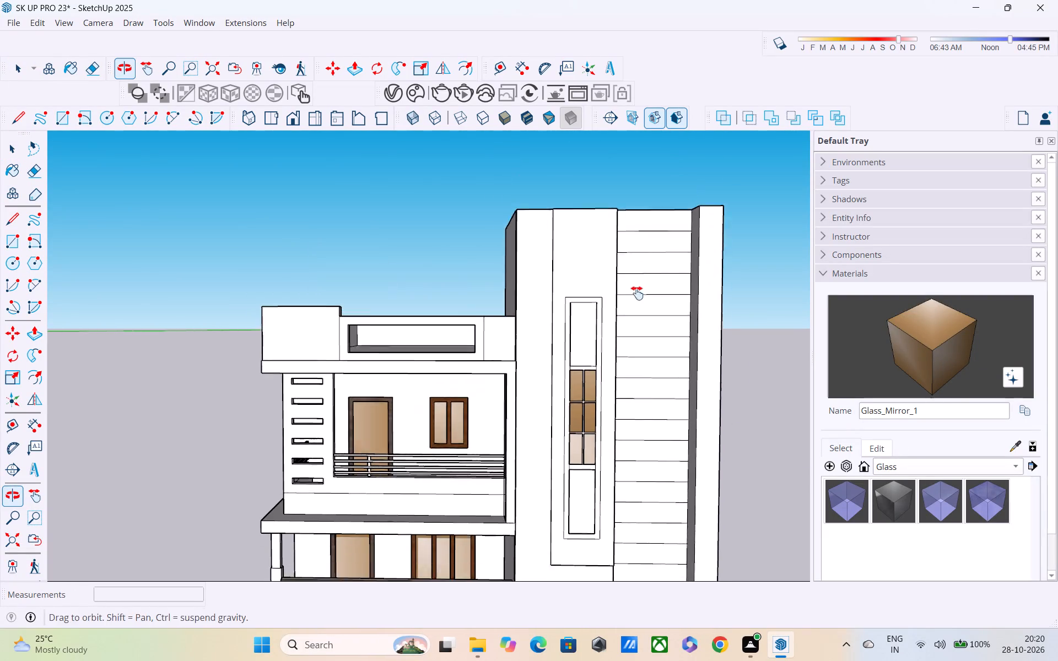
middle_click_drag(637, 293, 637, 252, "shift")
scroll(643, 274, "down", 3)
middle_click_drag(644, 283, 665, 363, "shift")
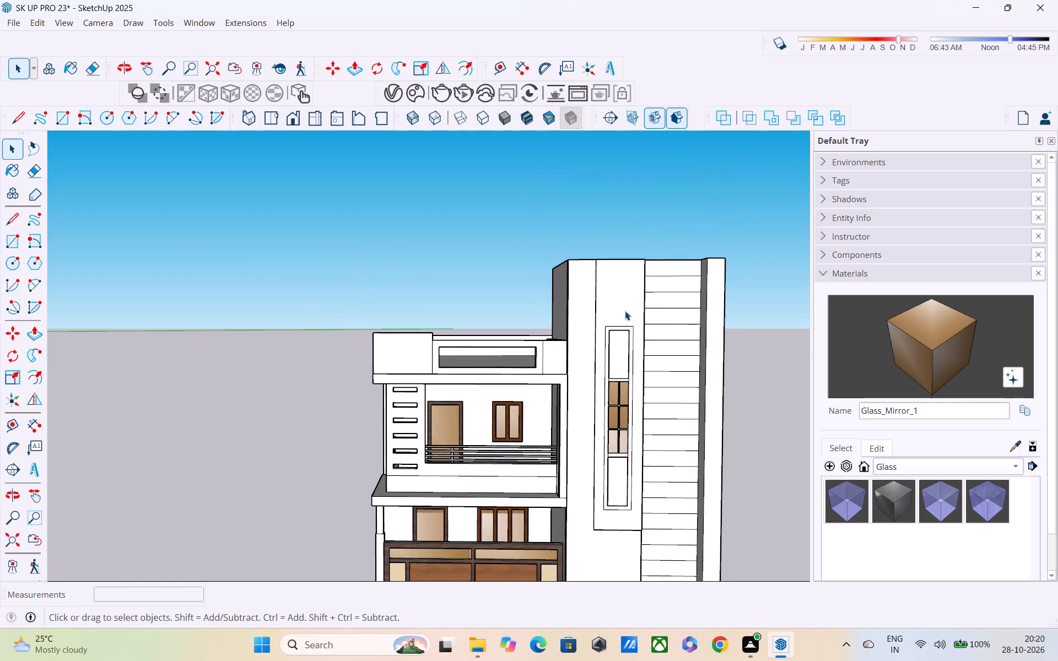
Open the roof parapet group for editing and delete the vertical dividing edge between the parapet opening and the stair tower.
scroll(556, 338, "up", 10)
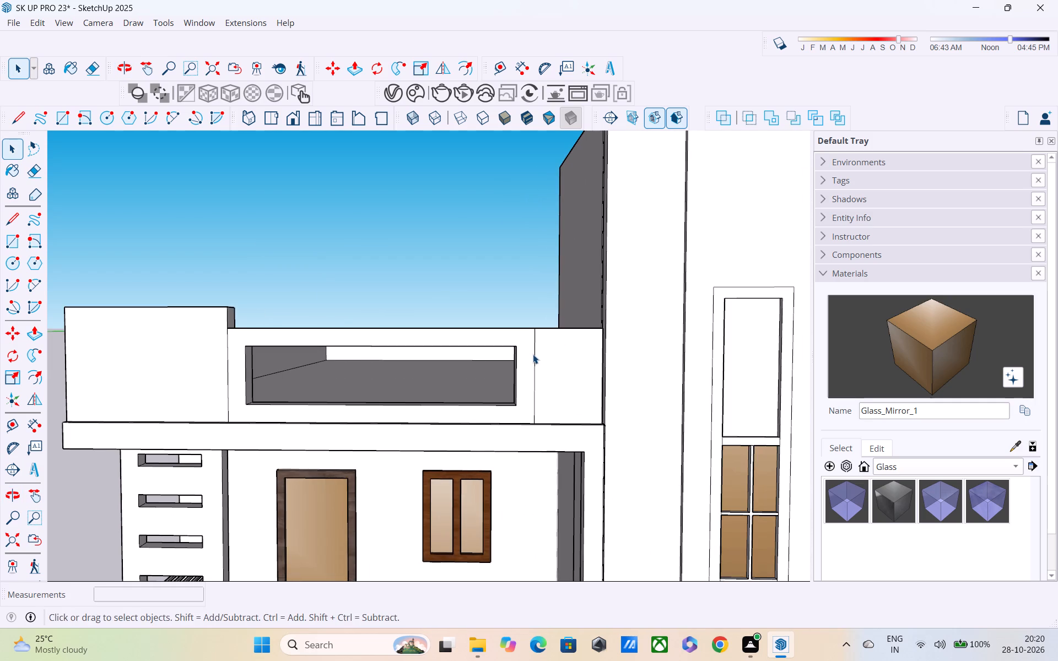
left_click(534, 356)
double_click(534, 356)
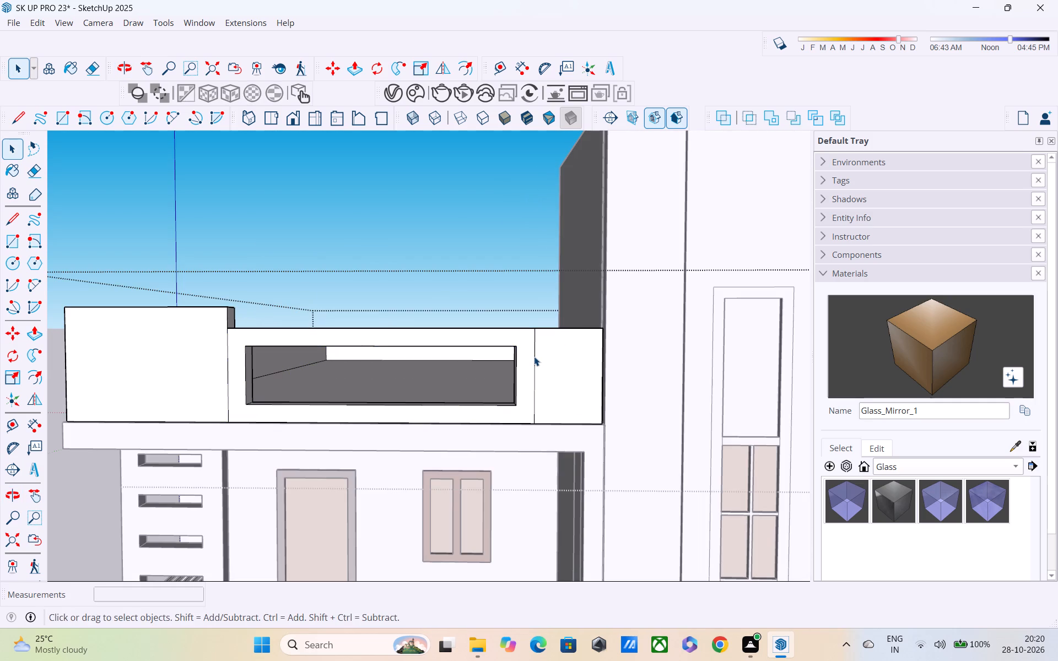
left_click(534, 356)
left_click(534, 356)
left_click(550, 378)
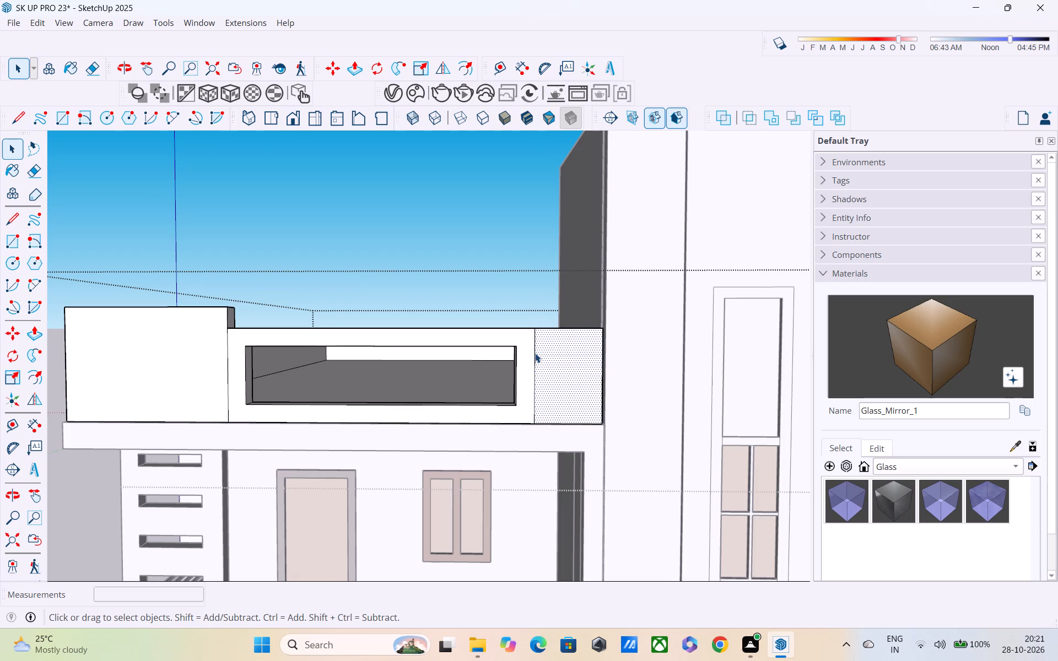
scroll(535, 354, "up", 3)
left_click(535, 354)
key("Delete")
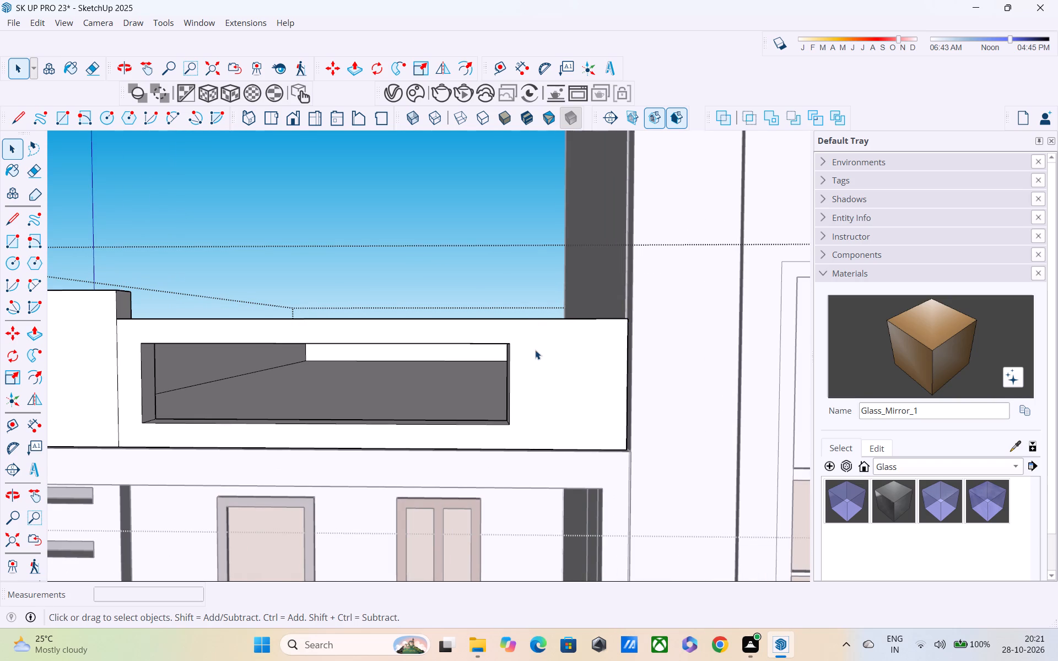
Push/Pull the front parapet face around the rectangular opening outward by about 3".
scroll(543, 355, "down", 4)
middle_click_drag(568, 391, 708, 483)
scroll(708, 483, "up", 1)
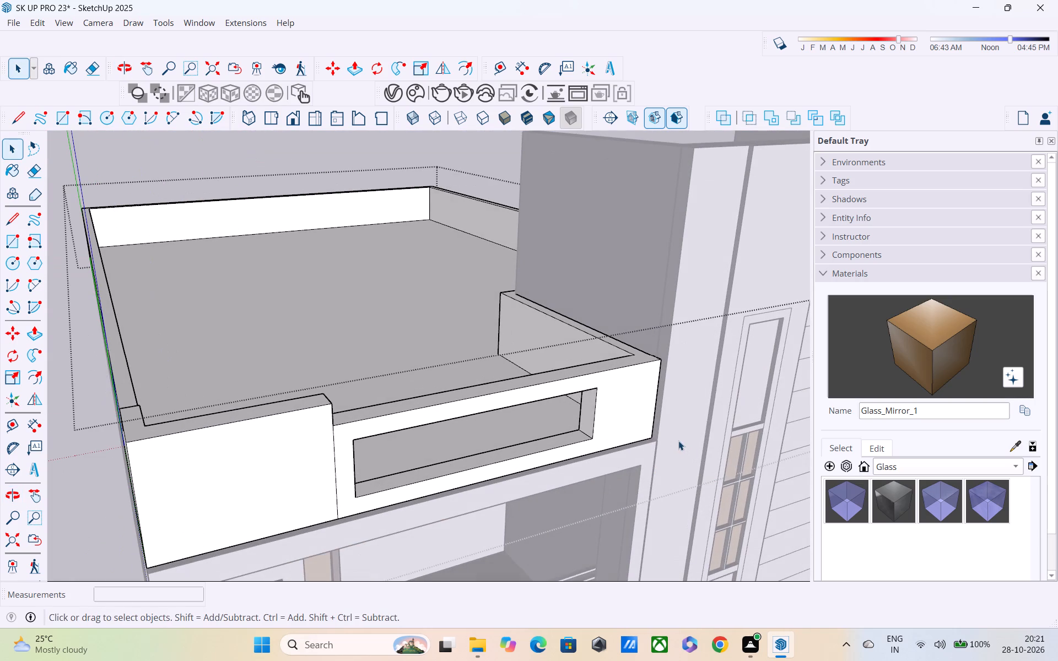
scroll(673, 431, "down", 3)
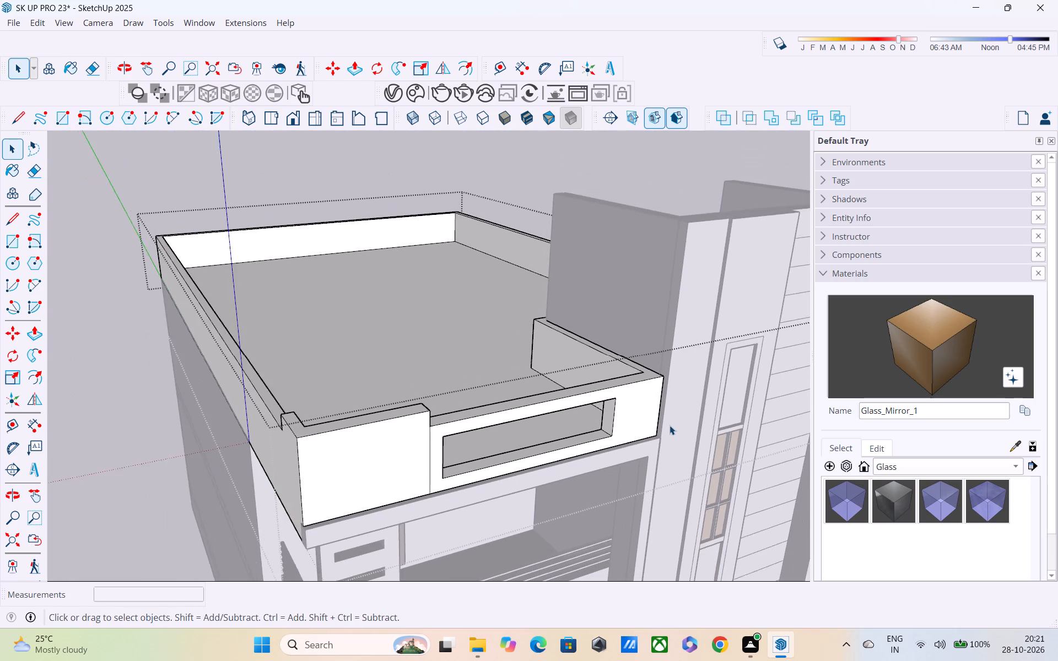
scroll(670, 425, "down", 1)
left_click(656, 404)
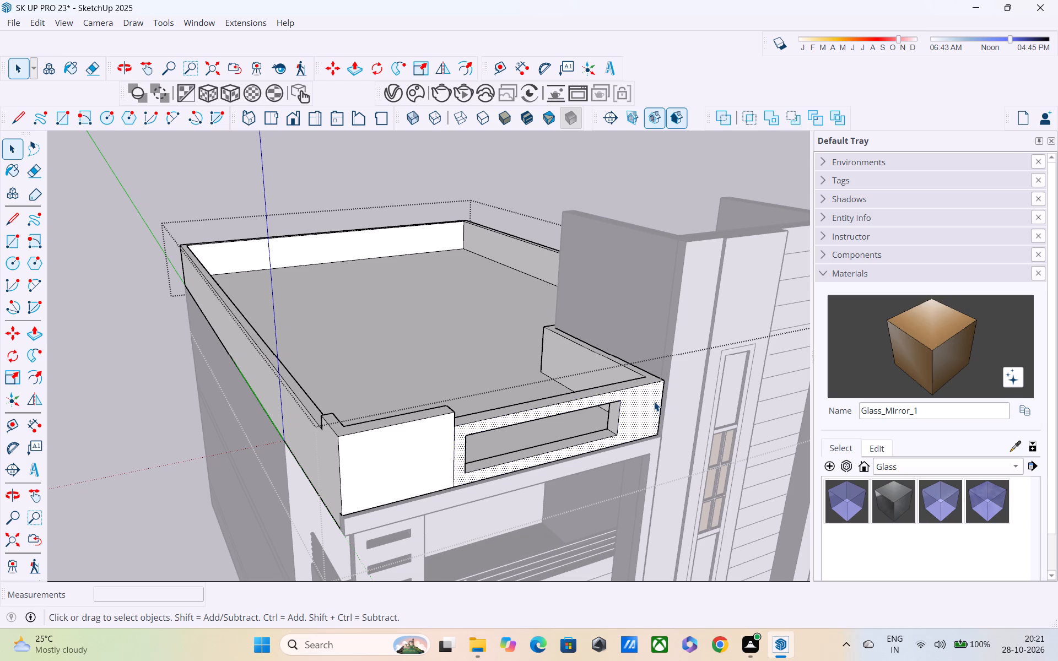
key("p")
left_click(654, 402)
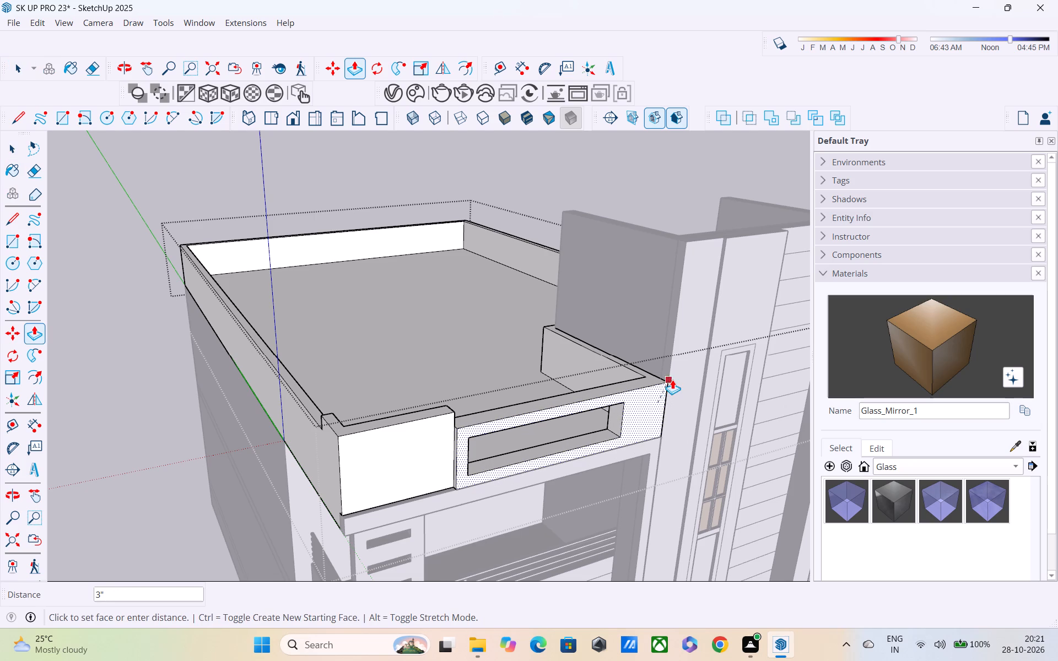
left_click(672, 375)
middle_click_drag(667, 407, 689, 346)
Push/Pull the front face of the taller solid parapet block 3", flush with the face around the opening.
left_click(427, 411)
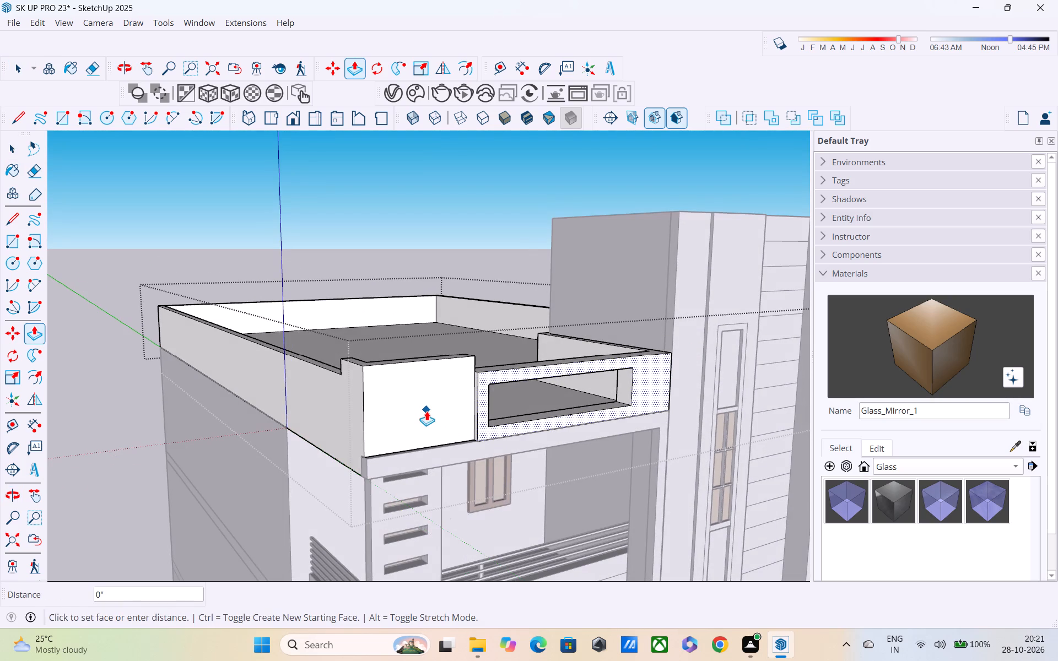
key("Escape")
left_click(415, 419)
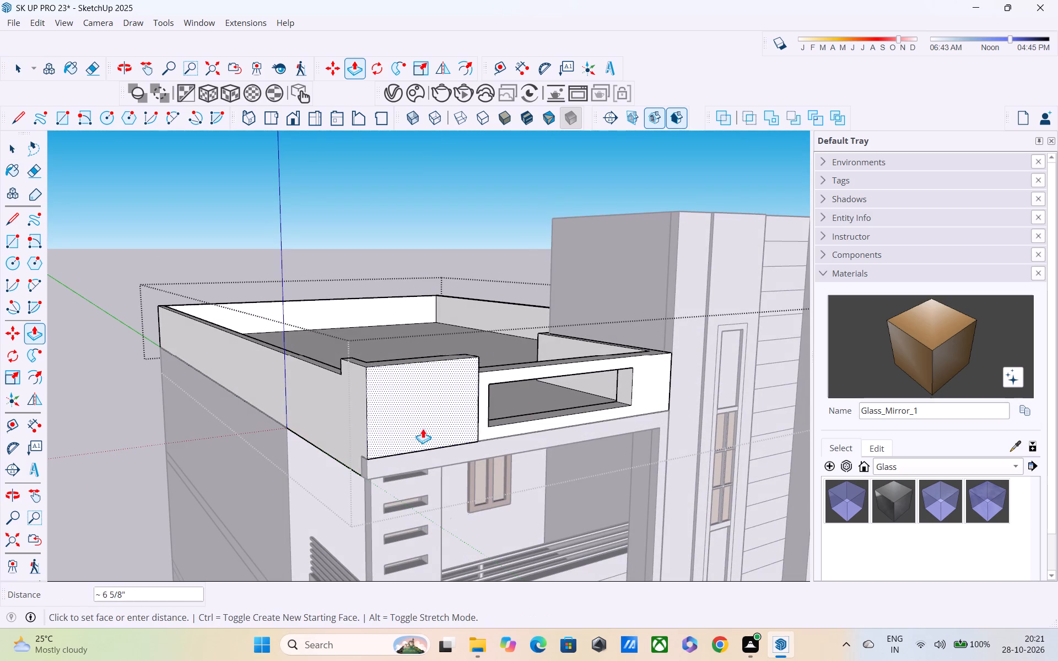
left_click(583, 365)
middle_click_drag(468, 438, 444, 370)
key("space")
Erase the vertical edge between the taller solid parapet block and the wall section with the opening.
scroll(467, 397, "up", 2)
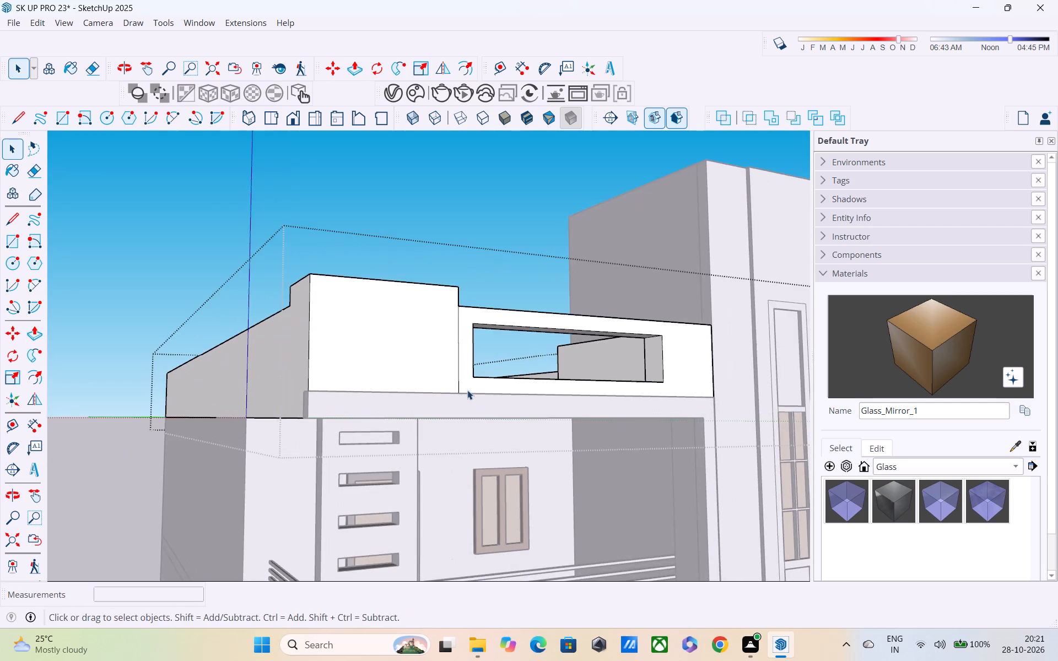
middle_click_drag(466, 388, 446, 429)
scroll(444, 402, "up", 4)
key("e")
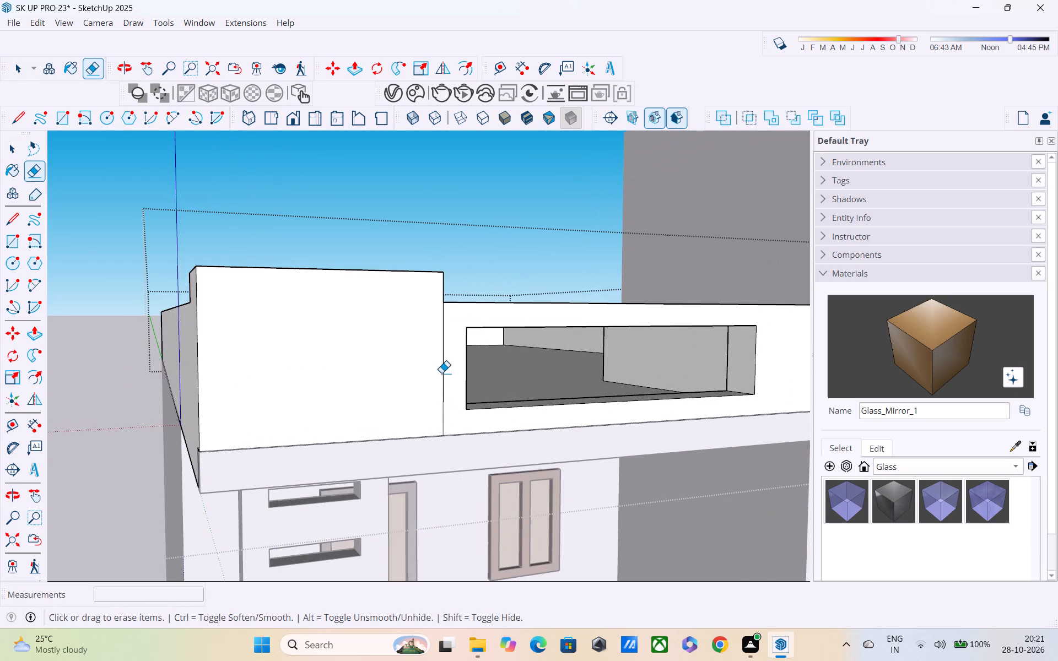
left_click(442, 357)
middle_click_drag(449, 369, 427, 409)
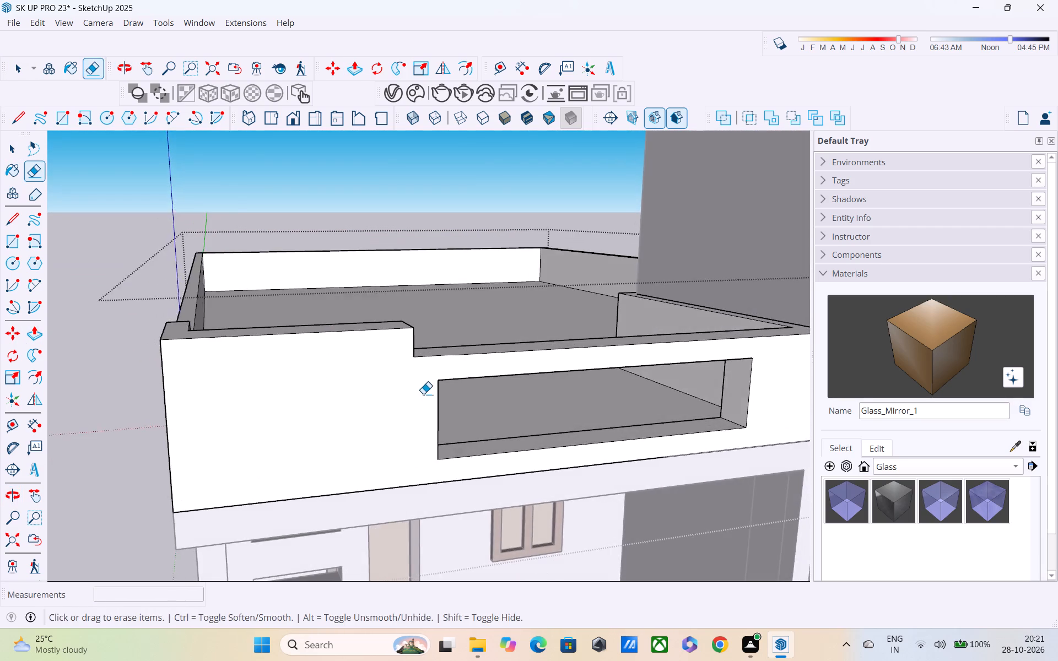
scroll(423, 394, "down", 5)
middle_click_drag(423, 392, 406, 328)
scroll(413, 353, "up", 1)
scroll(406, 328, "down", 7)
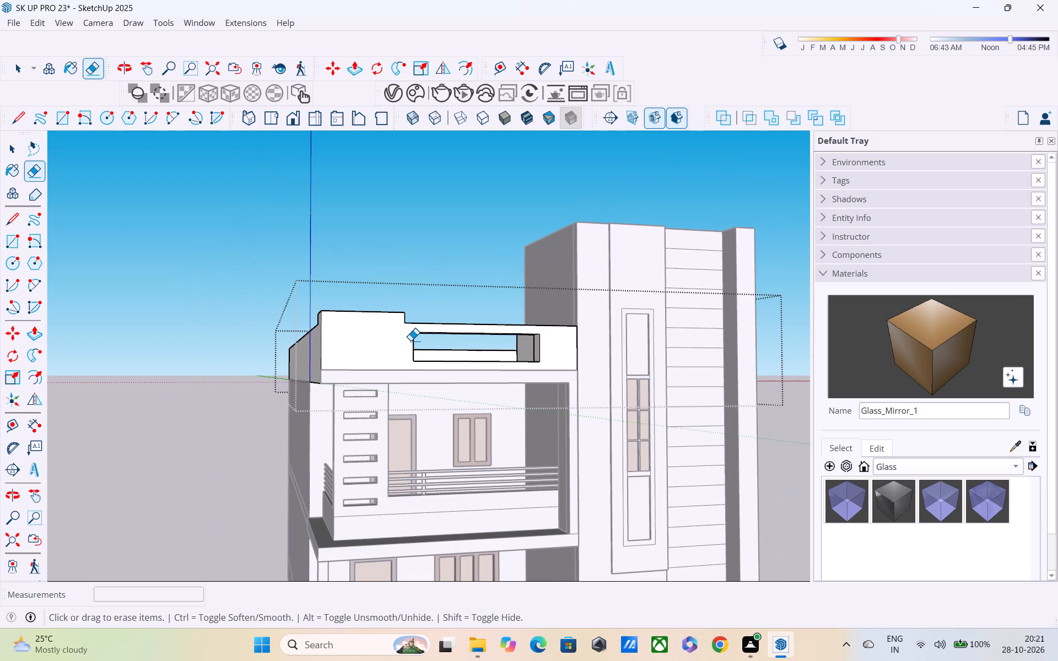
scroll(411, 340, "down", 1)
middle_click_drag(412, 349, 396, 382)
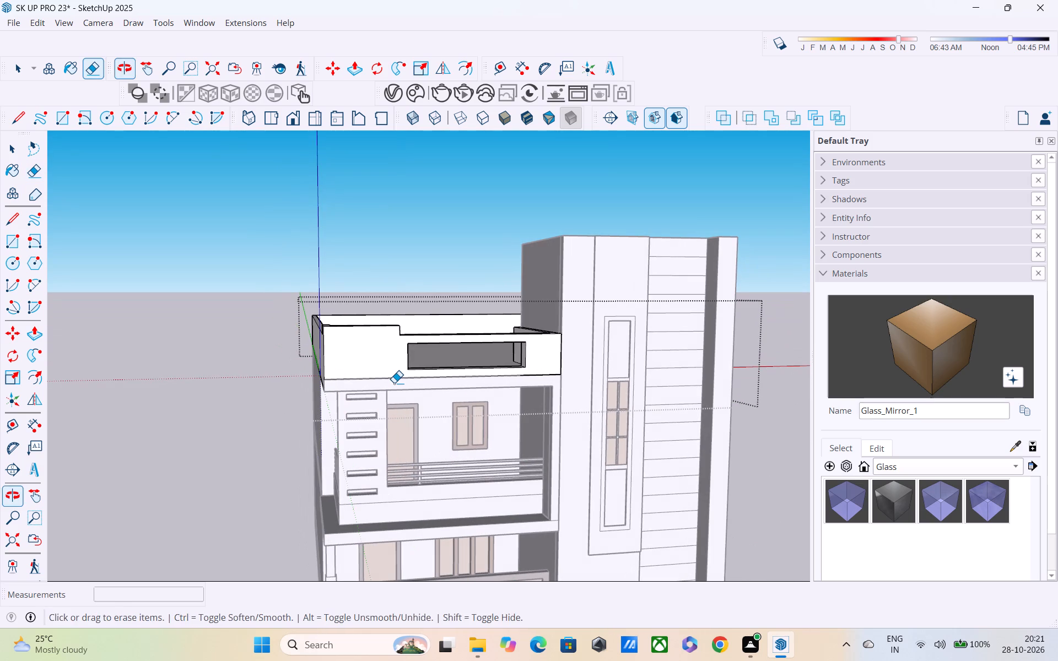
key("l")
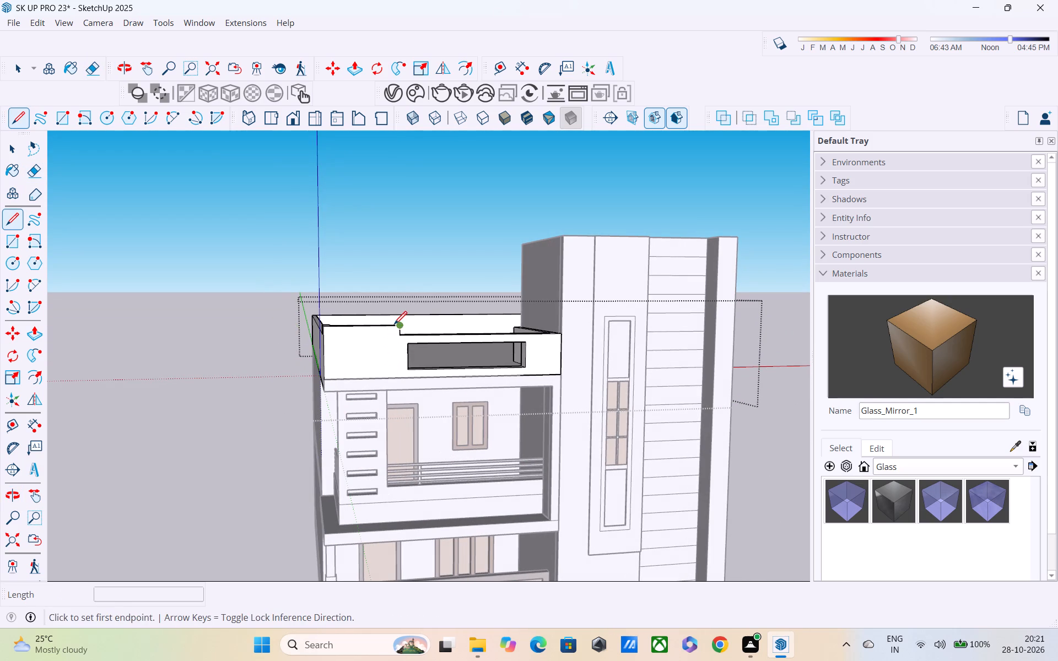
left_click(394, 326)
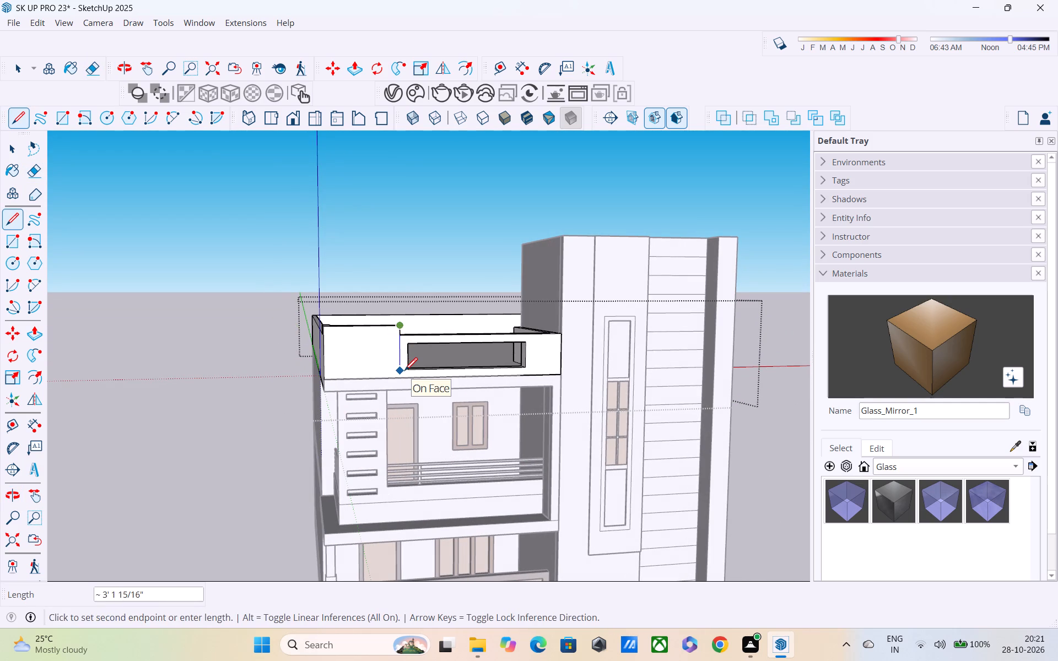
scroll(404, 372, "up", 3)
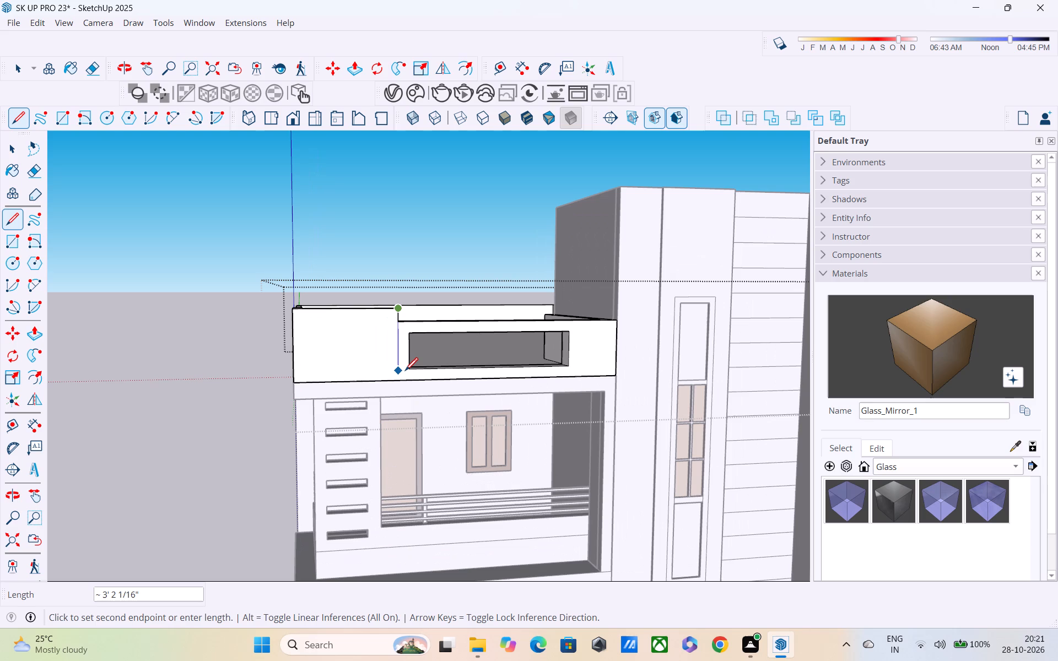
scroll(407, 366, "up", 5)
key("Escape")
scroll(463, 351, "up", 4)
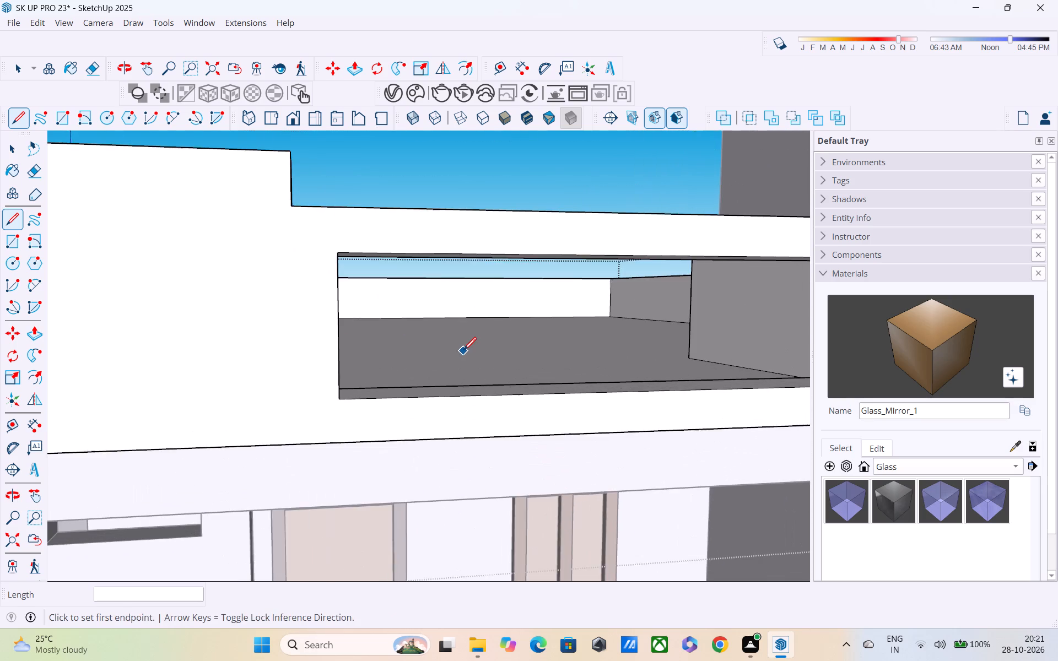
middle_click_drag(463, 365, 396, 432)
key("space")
Push/Pull the bottom face of the rectangular parapet opening upward by about 3 5/8".
middle_click_drag(403, 418, 279, 422)
scroll(279, 422, "up", 1)
key("p")
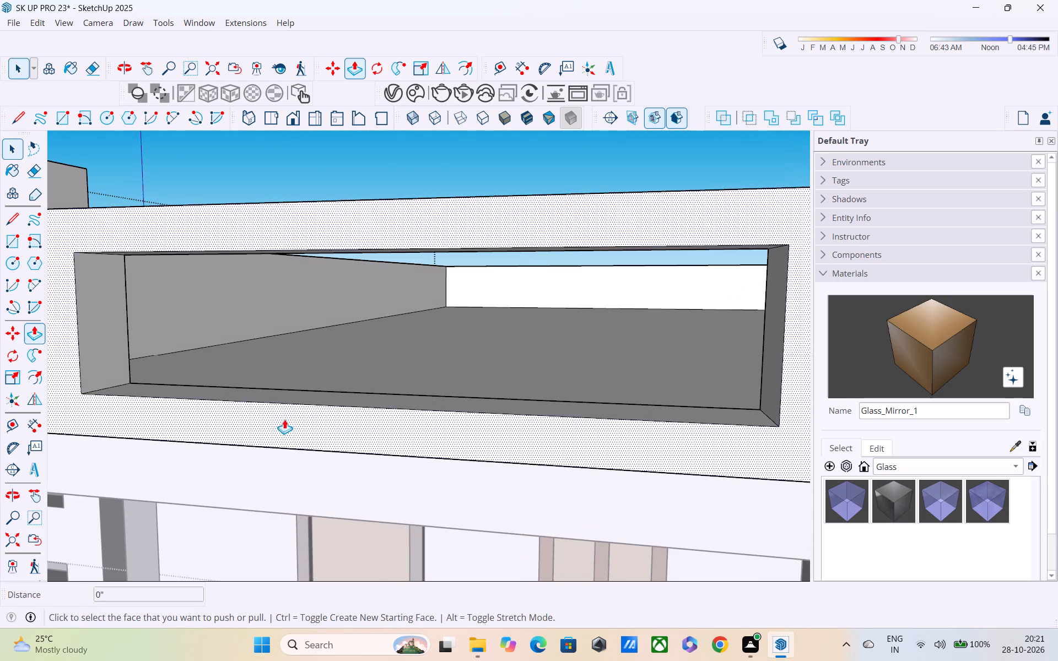
left_click(316, 394)
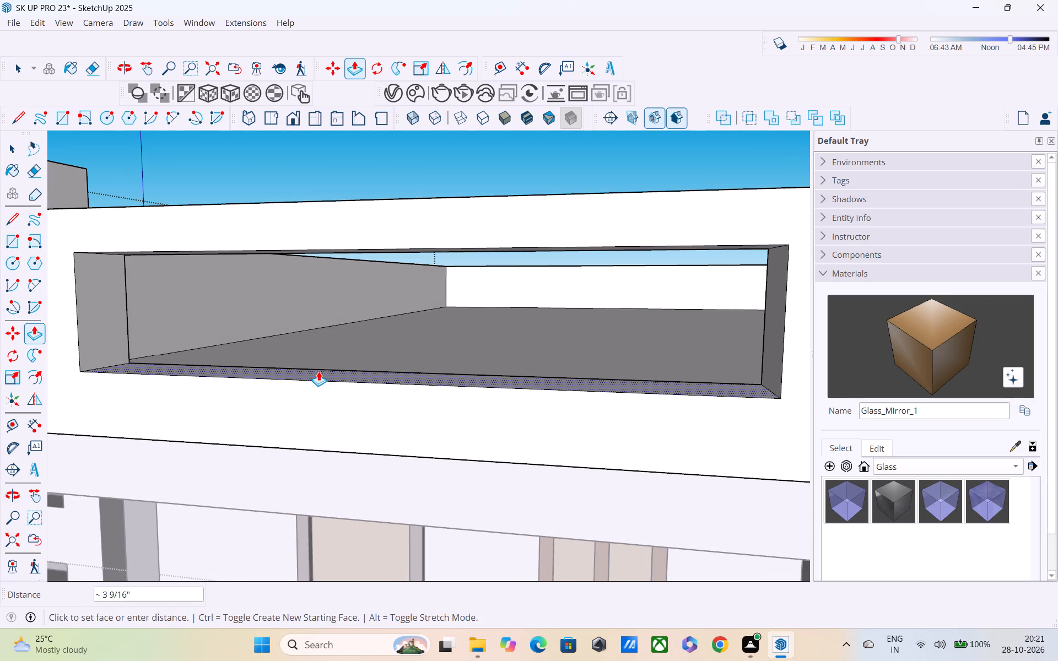
left_click(319, 371)
middle_click_drag(349, 364, 365, 355)
scroll(368, 359, "down", 2)
middle_click_drag(374, 366, 483, 345)
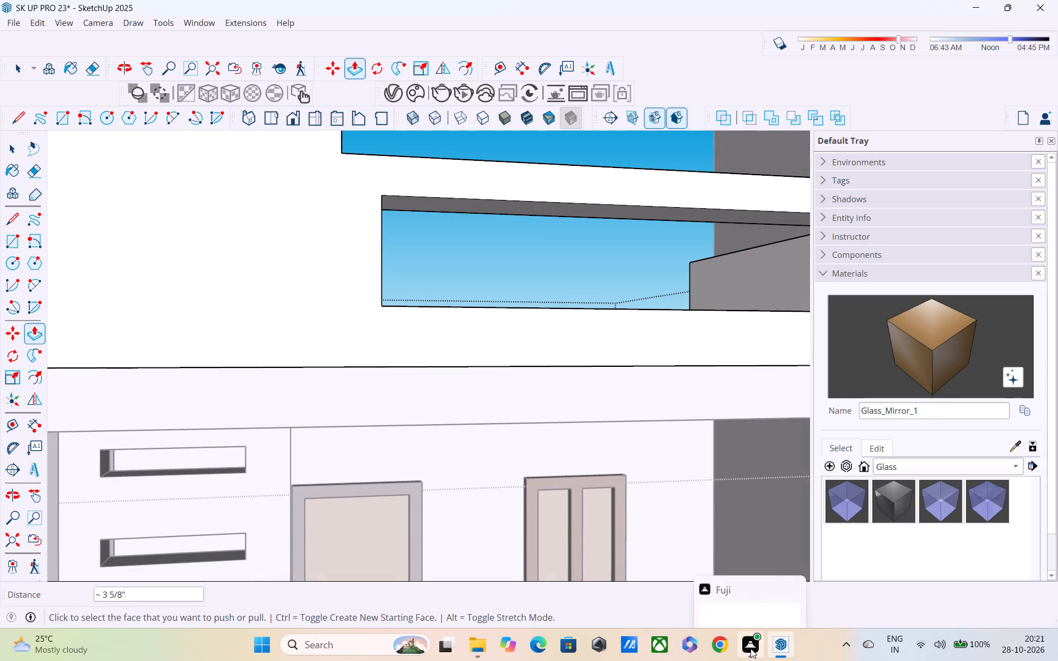
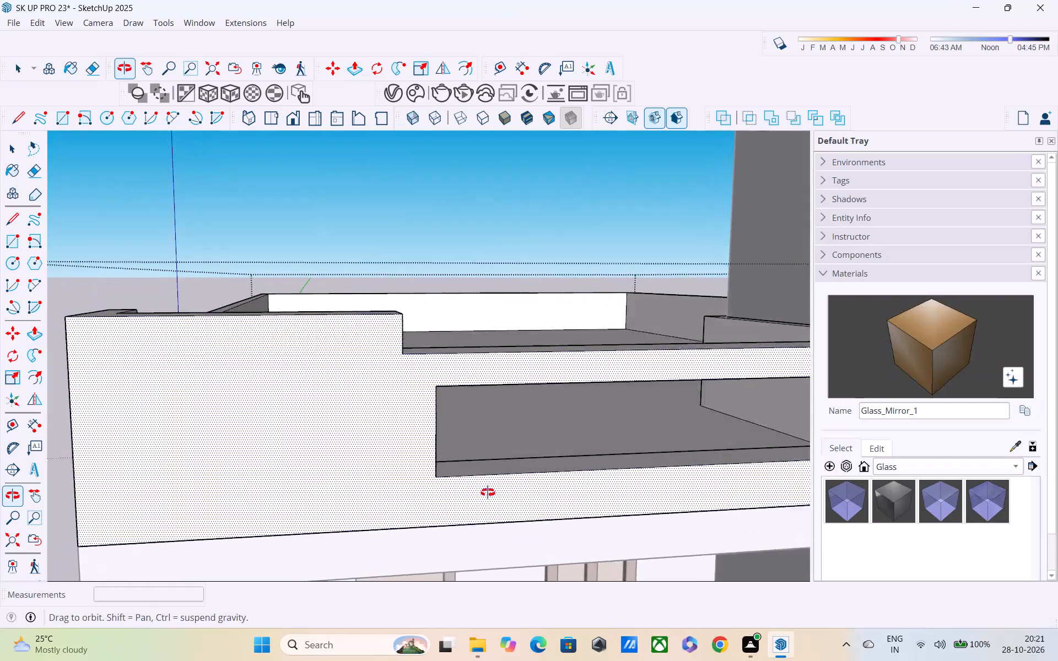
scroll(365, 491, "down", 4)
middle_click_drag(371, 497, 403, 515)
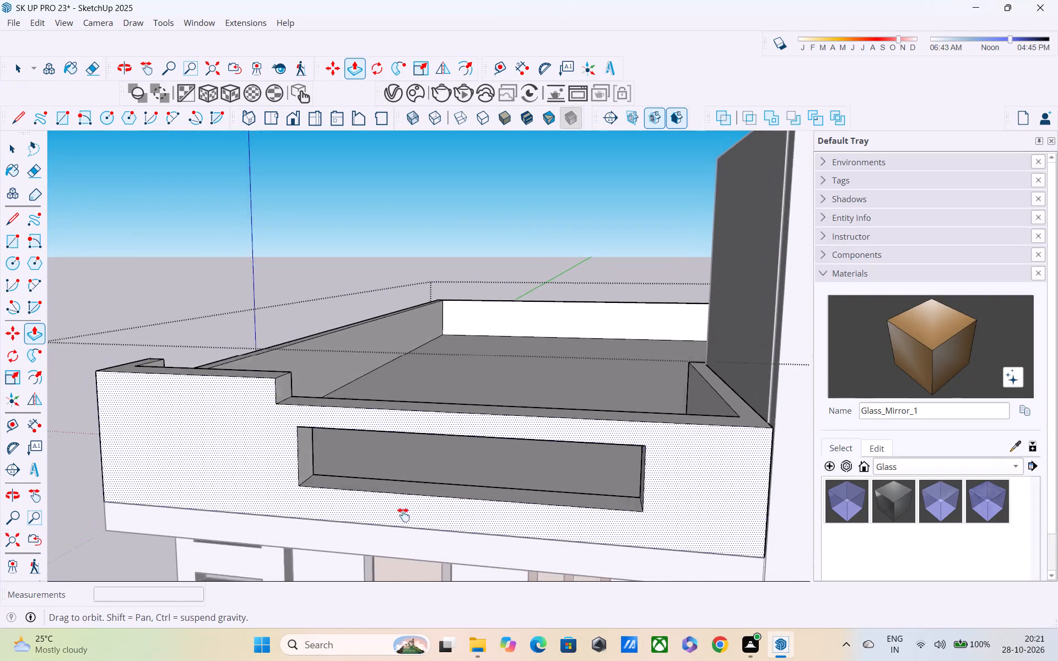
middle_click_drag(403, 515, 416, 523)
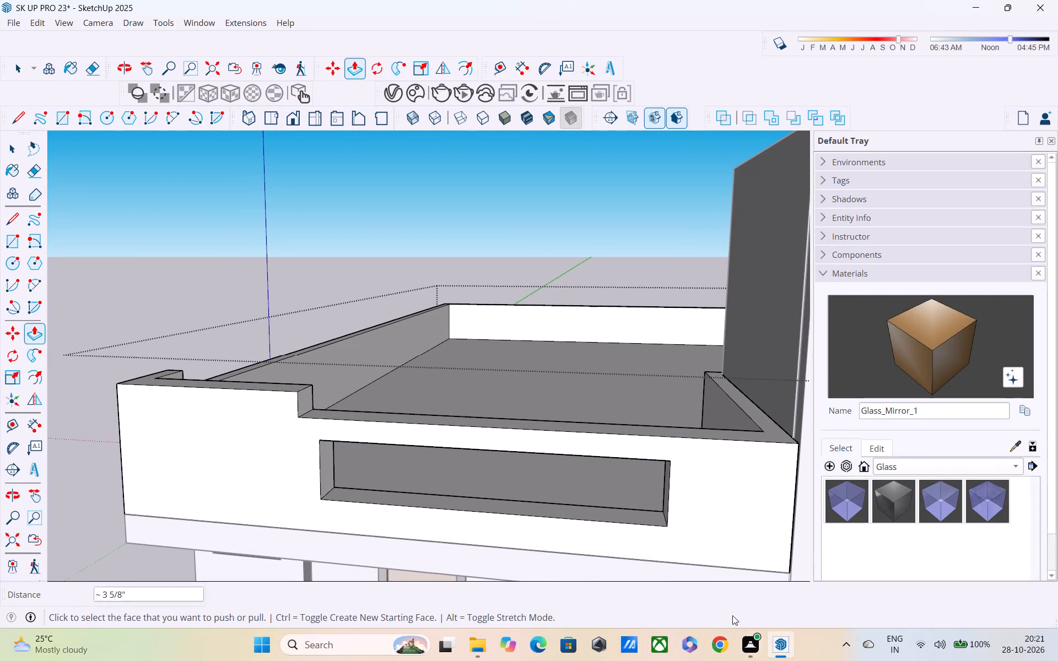
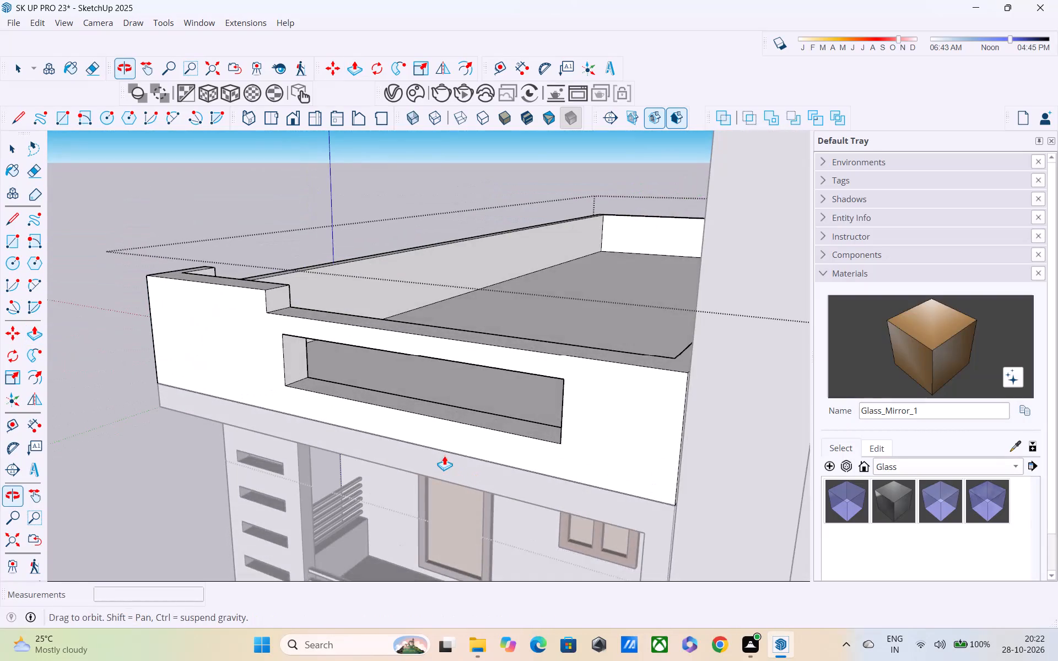
Push/Pull the bottom face of the parapet's rectangular opening upward about 2 3/4".
scroll(437, 434, "up", 3)
left_click(432, 399)
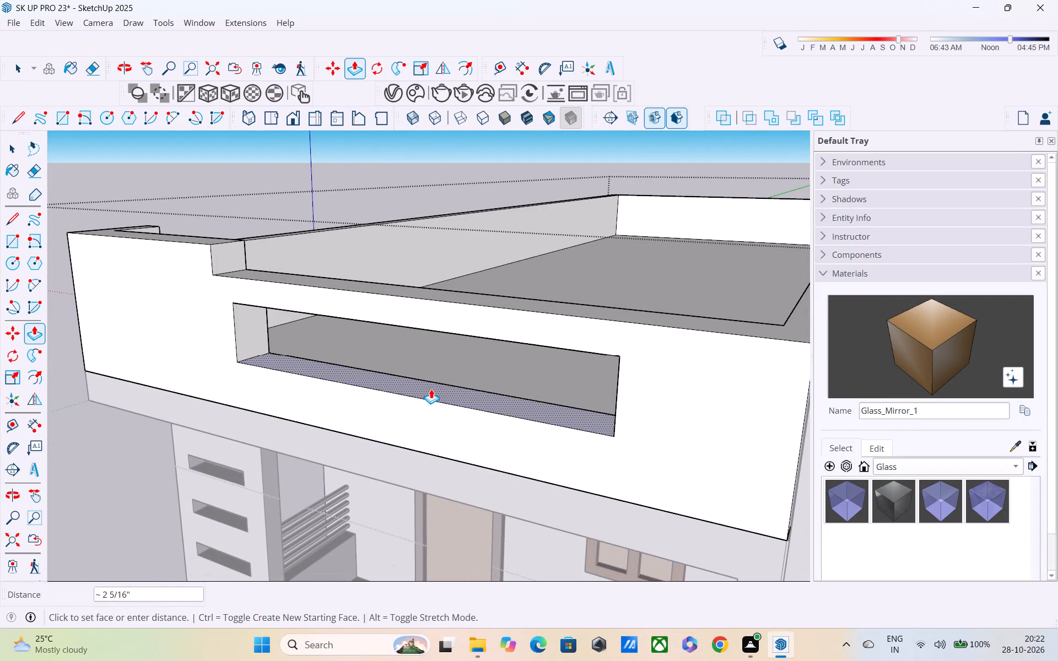
left_click(431, 388)
Draw a 3' vertical line on the parapet's front face from the height-step corner down to its bottom edge.
middle_click_drag(435, 378, 474, 286)
scroll(438, 377, "up", 1)
scroll(483, 317, "down", 1)
middle_click_drag(485, 324, 498, 387)
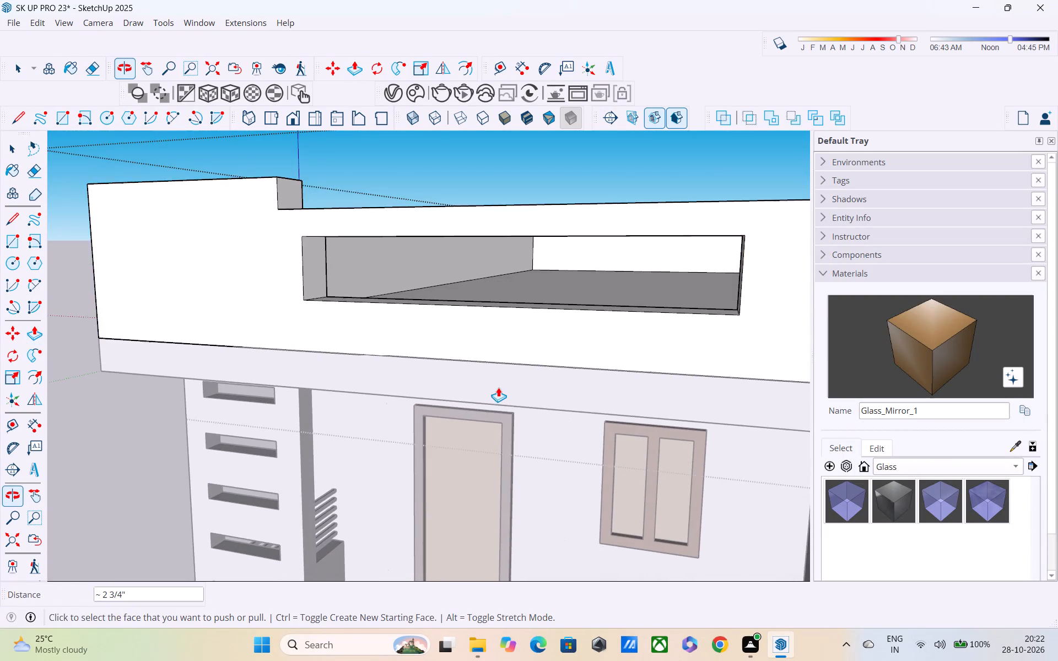
scroll(495, 377, "down", 3)
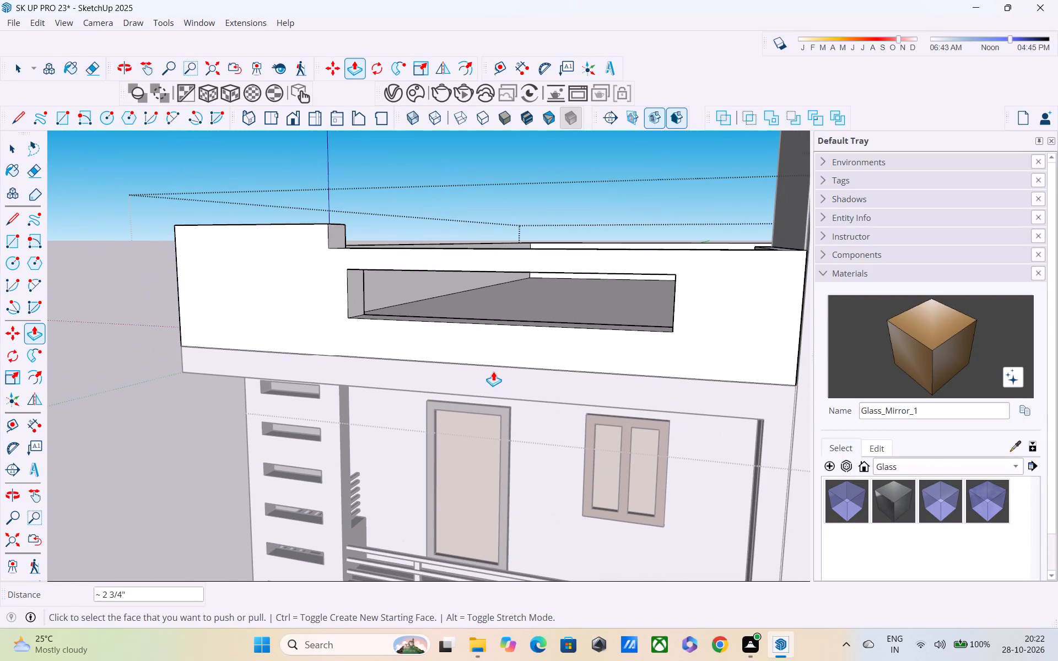
key("l")
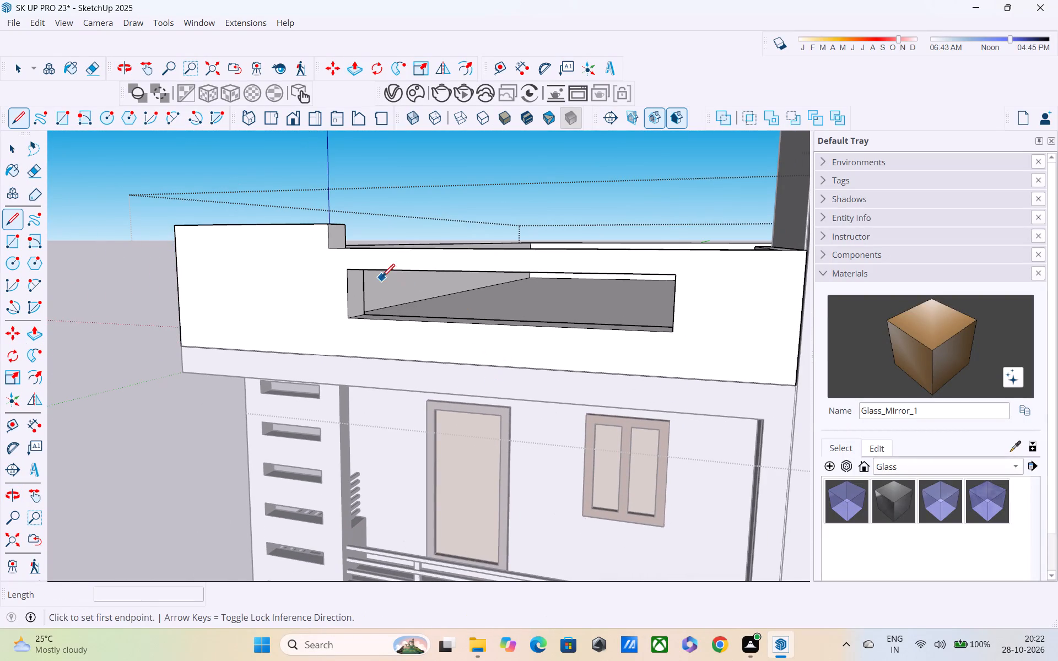
middle_click_drag(386, 281, 498, 272)
left_click(442, 239)
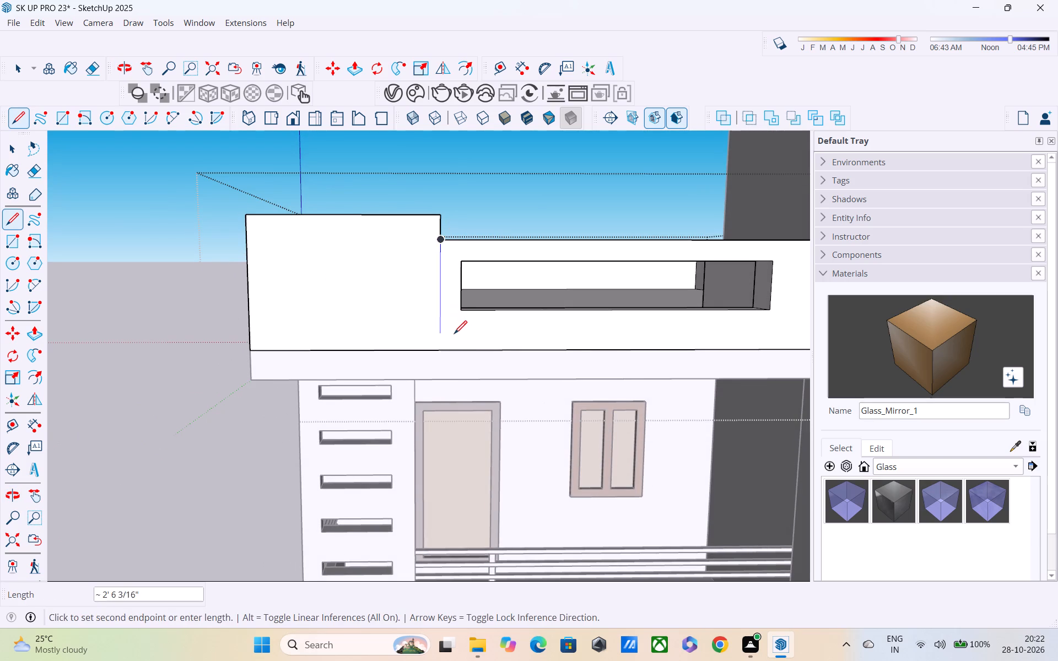
scroll(454, 344, "up", 2)
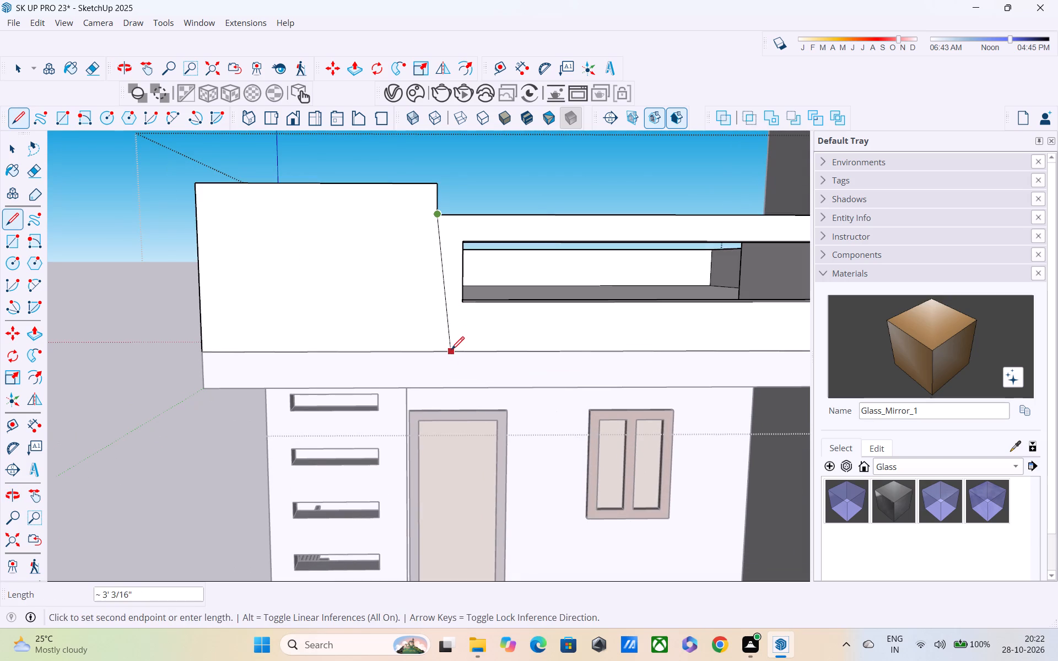
left_click(441, 352)
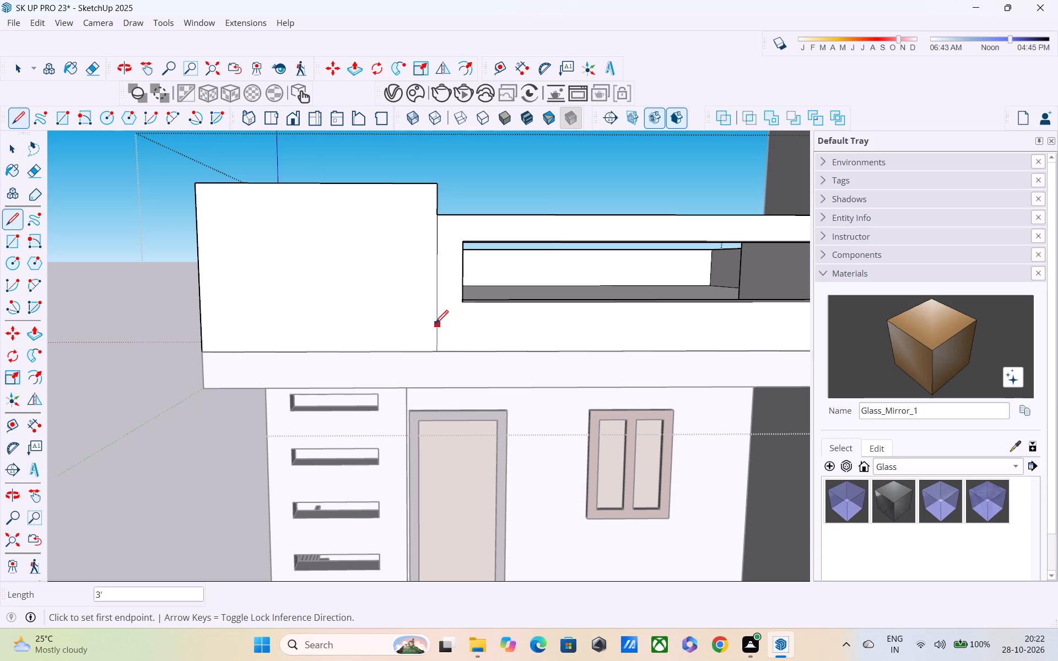
Draw a horizontal line about 13' long below the opening, from the vertical dividing line past the parapet's end onto the adjoining tower wall.
left_click(434, 323)
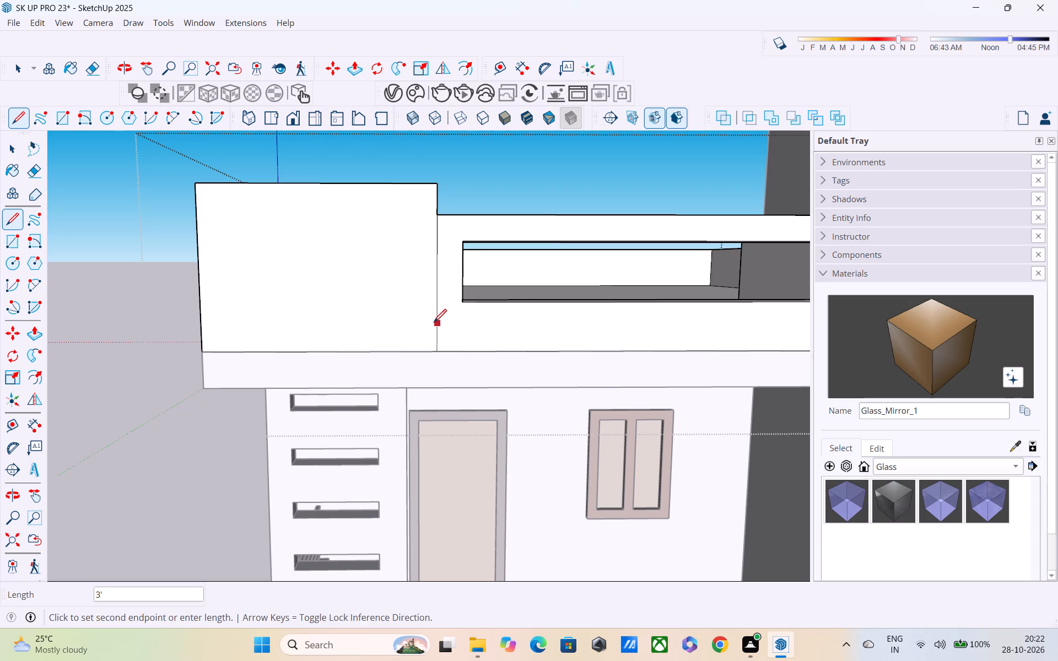
middle_click_drag(526, 325, 336, 348, "shift")
scroll(336, 348, "up", 1)
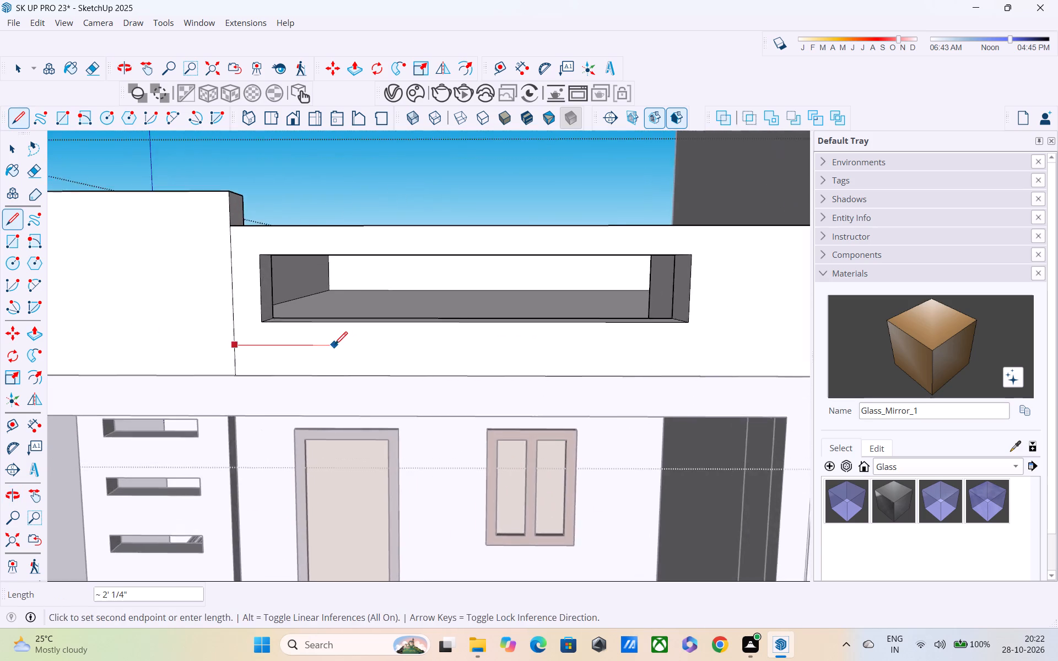
scroll(334, 346, "down", 4)
middle_click_drag(473, 346, 295, 357, "shift")
middle_click_drag(435, 345, 602, 364)
scroll(605, 360, "up", 1)
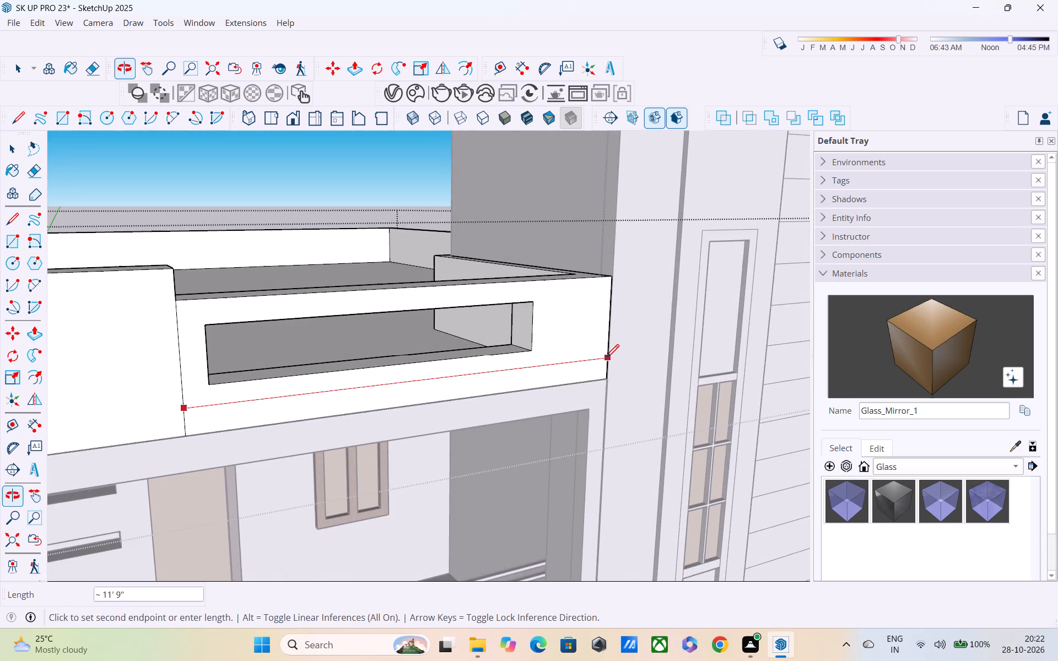
scroll(603, 362, "up", 2)
middle_click_drag(603, 362, 671, 365, "shift")
scroll(671, 365, "up", 3)
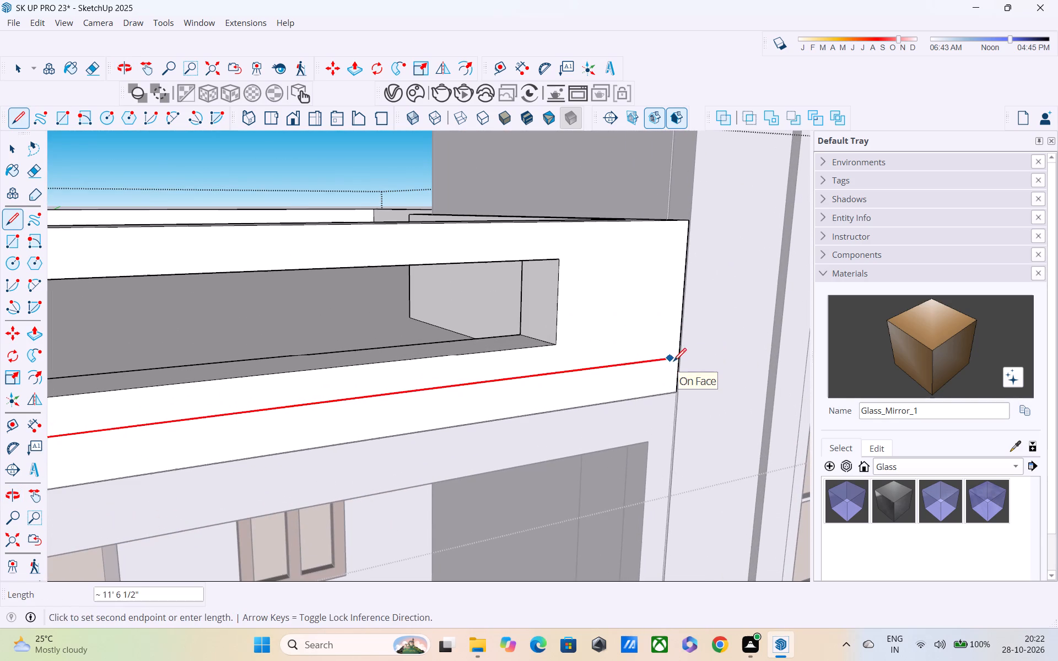
scroll(674, 361, "up", 1)
middle_click_drag(674, 361, 735, 452)
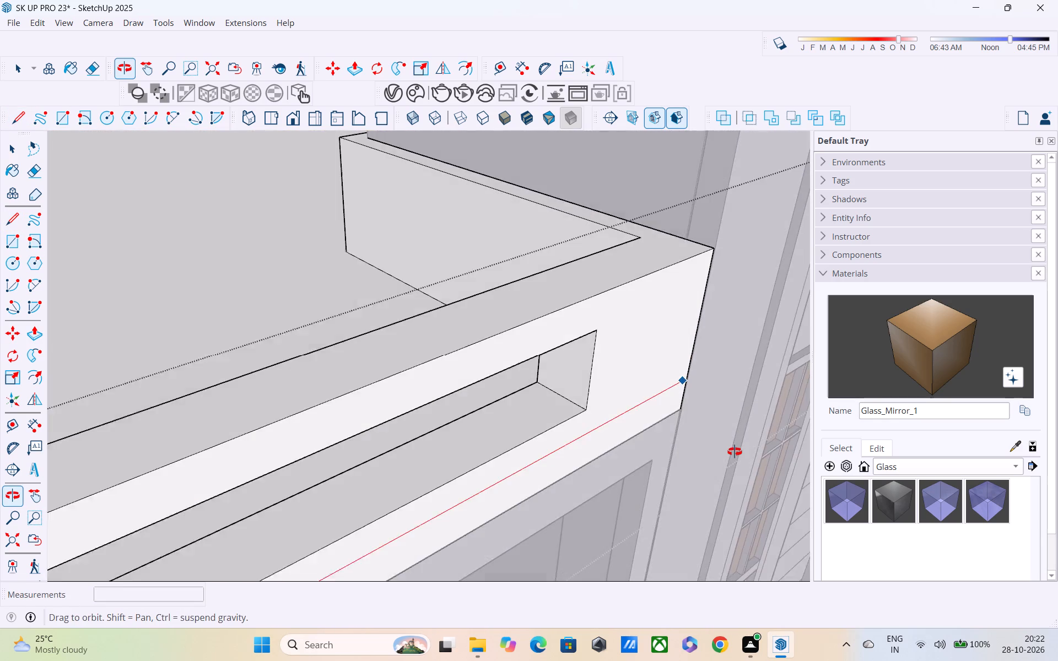
middle_click_drag(735, 452, 693, 373)
middle_click_drag(687, 361, 903, 345, "shift")
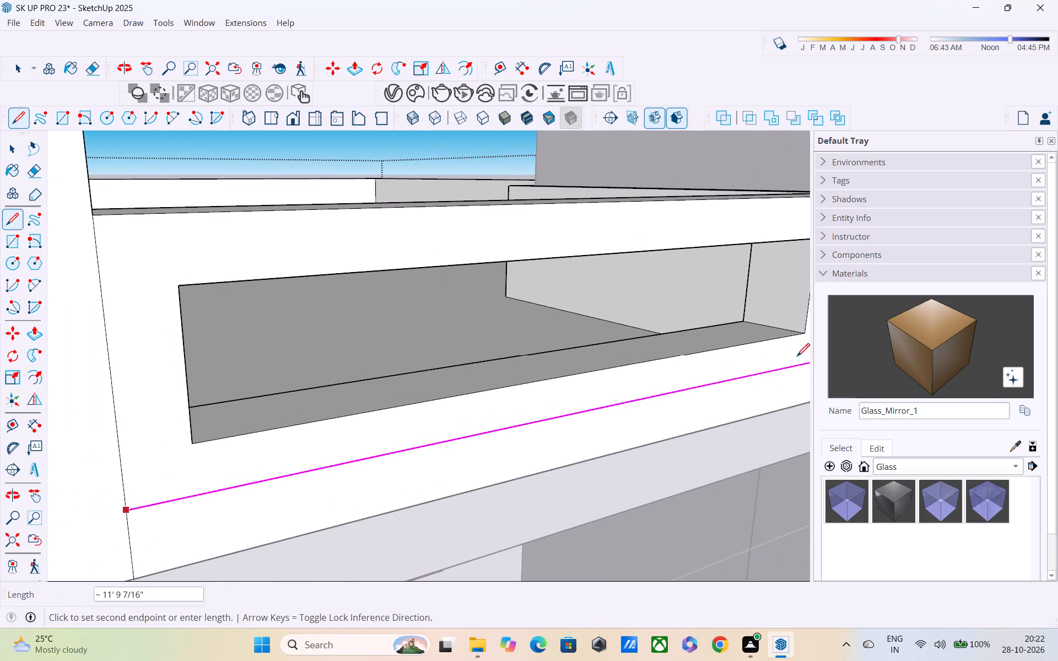
middle_click_drag(772, 360, 546, 374)
middle_click_drag(618, 380, 675, 366, "shift")
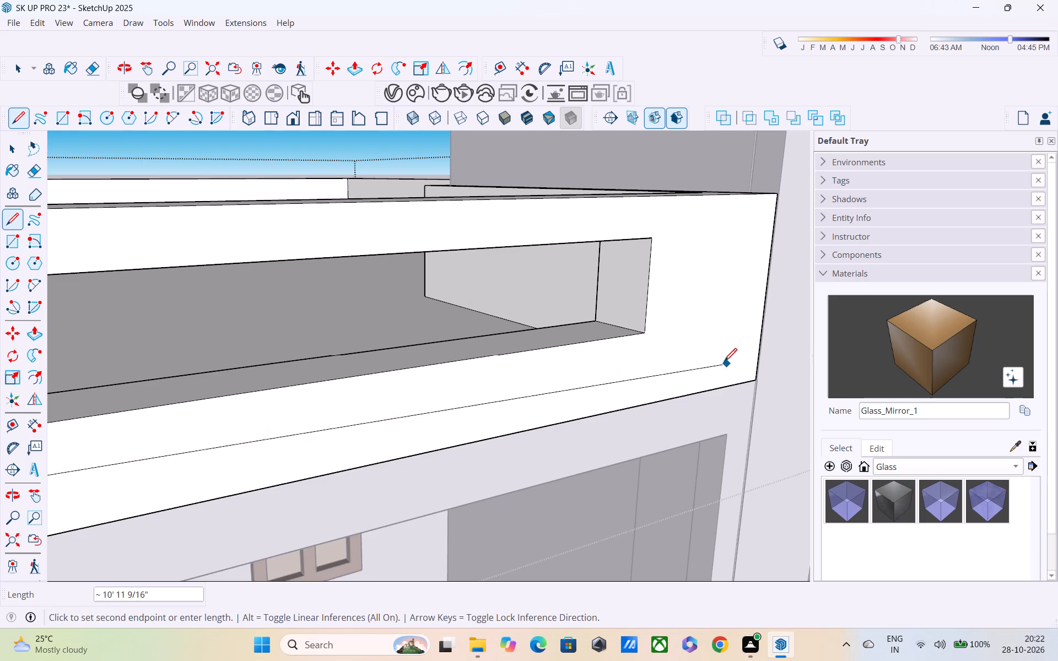
middle_click_drag(724, 362, 618, 365)
middle_click_drag(661, 387, 590, 392, "shift")
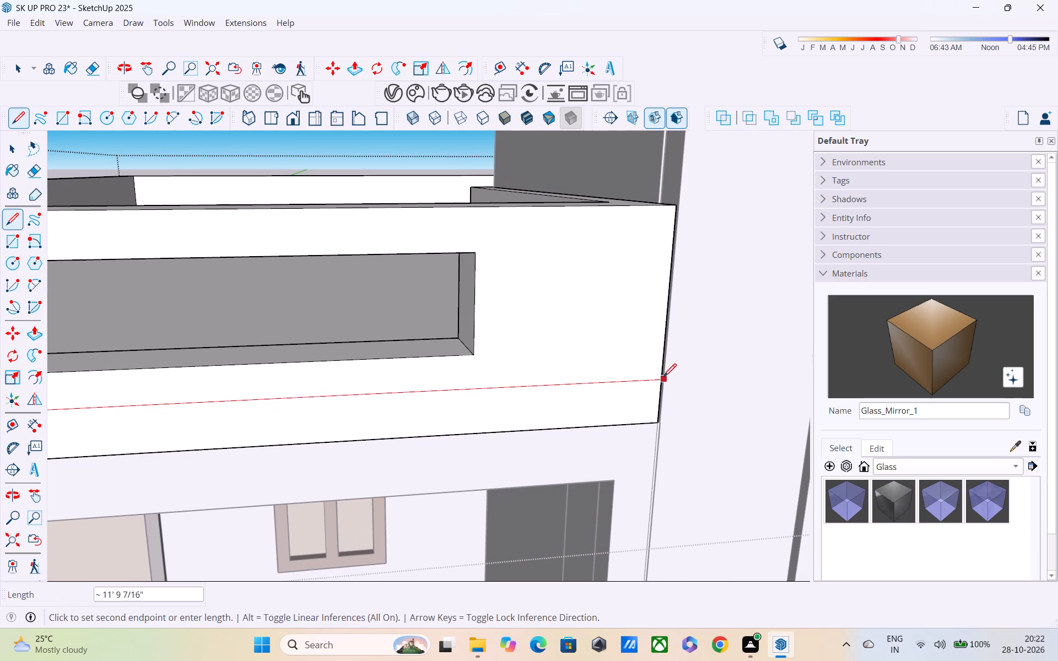
scroll(663, 378, "up", 3)
middle_click_drag(670, 384, 735, 464)
scroll(700, 409, "up", 3)
middle_click_drag(655, 386, 540, 364)
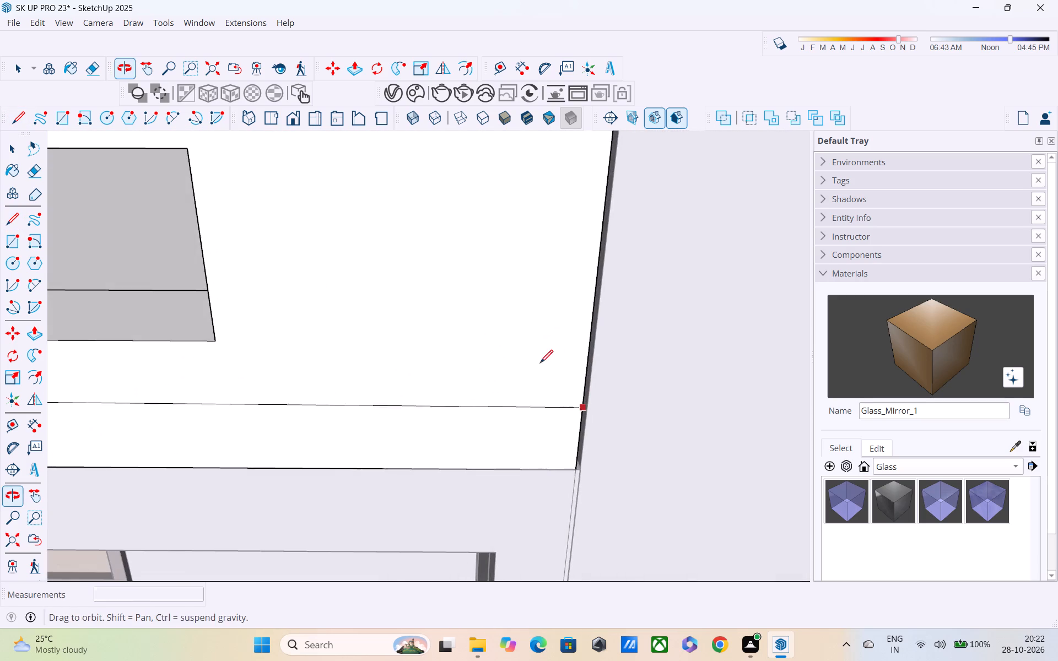
middle_click_drag(576, 387, 639, 489)
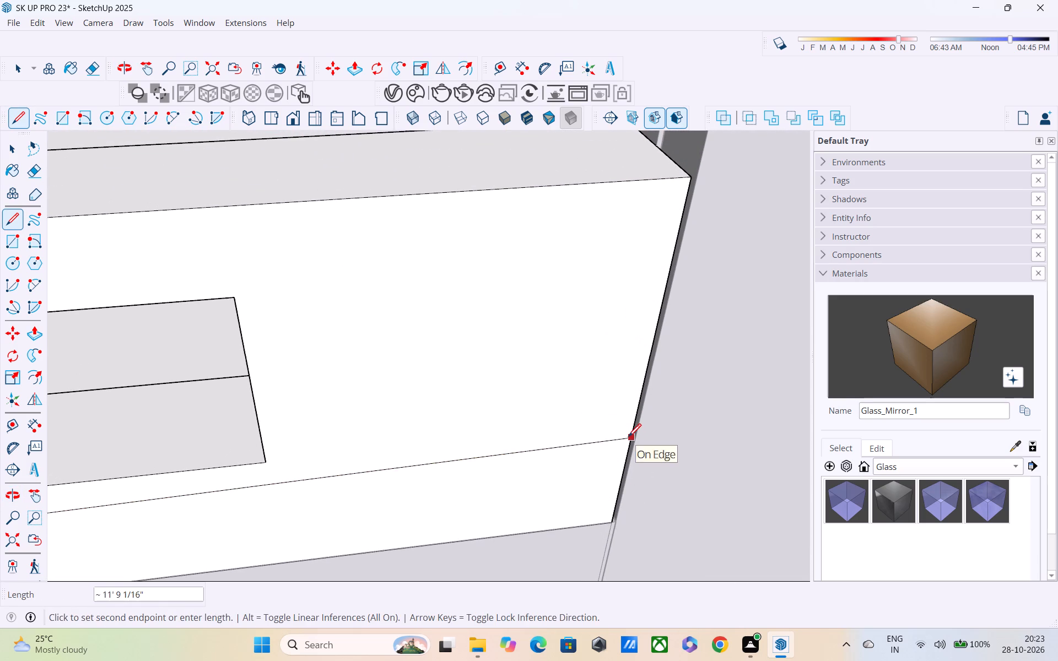
middle_click_drag(628, 438, 730, 427, "shift")
scroll(735, 422, "down", 2)
middle_click_drag(721, 432, 798, 397)
scroll(682, 418, "down", 1)
middle_click_drag(682, 421, 627, 340, "shift")
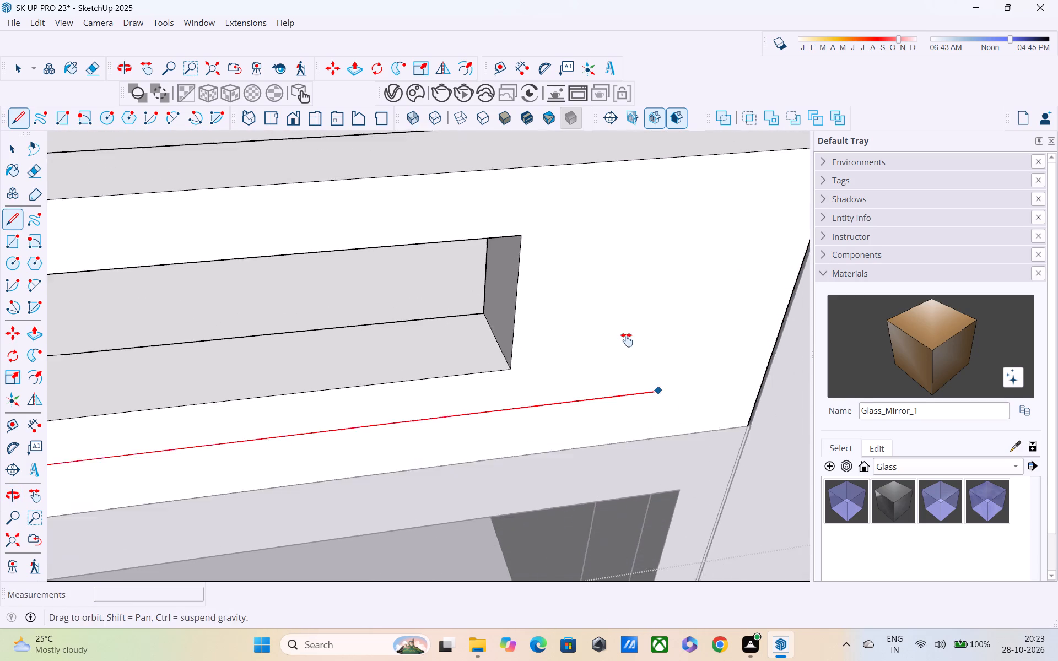
middle_click_drag(627, 340, 619, 322, "shift")
middle_click_drag(636, 332, 695, 397, "shift")
scroll(688, 391, "down", 2)
middle_click_drag(688, 391, 730, 409, "shift")
scroll(717, 387, "down", 3)
middle_click_drag(725, 410, 607, 414, "shift")
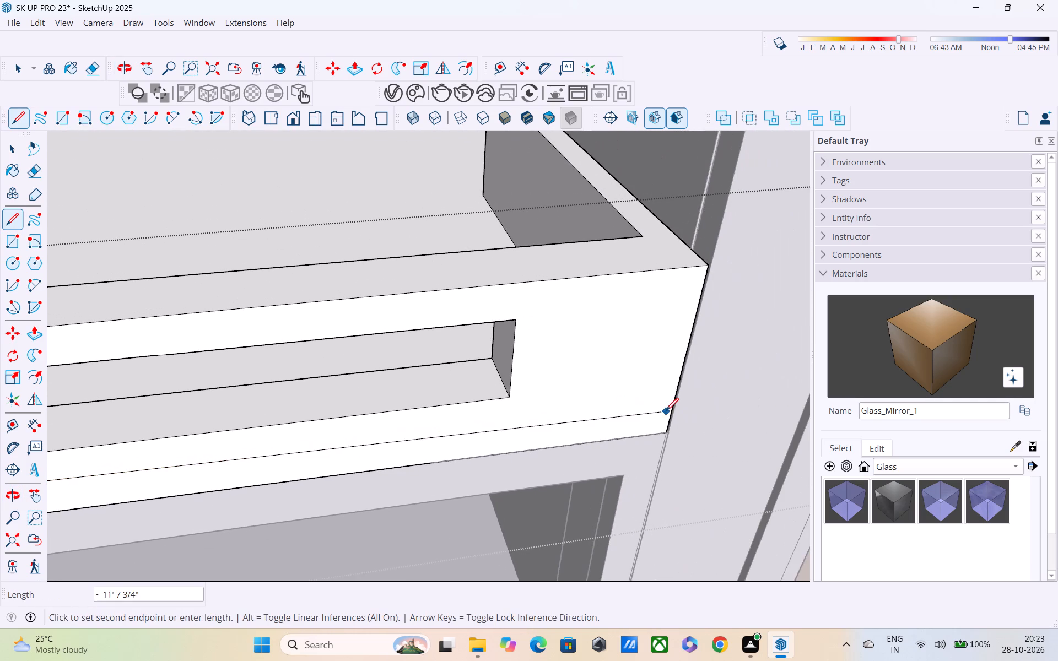
middle_click_drag(671, 403, 737, 414, "shift")
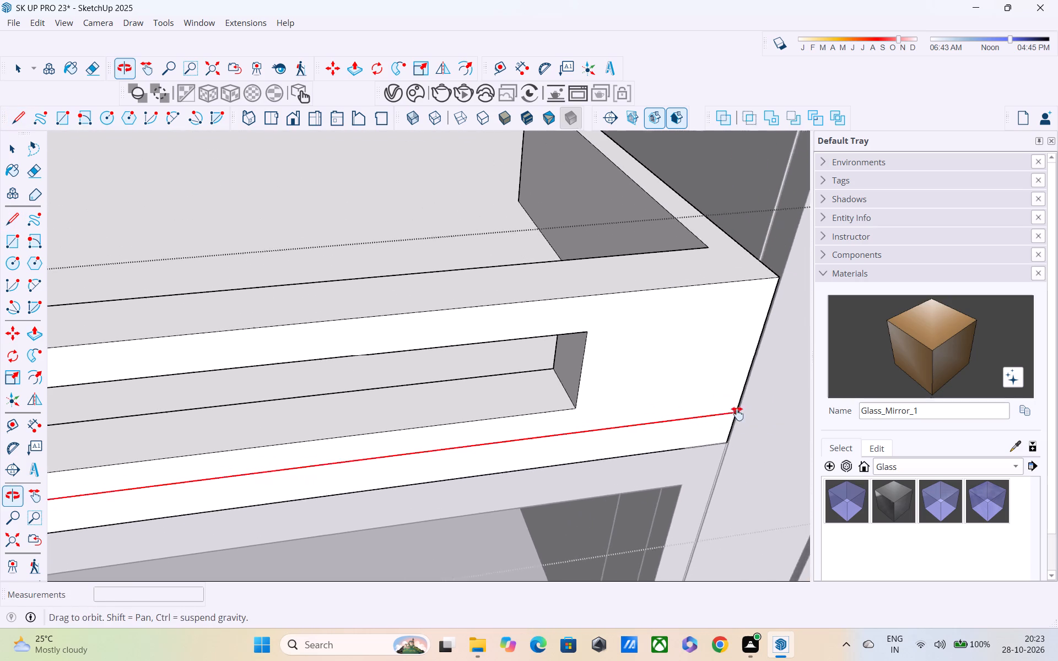
middle_click_drag(737, 414, 742, 414, "shift")
scroll(742, 414, "up", 1)
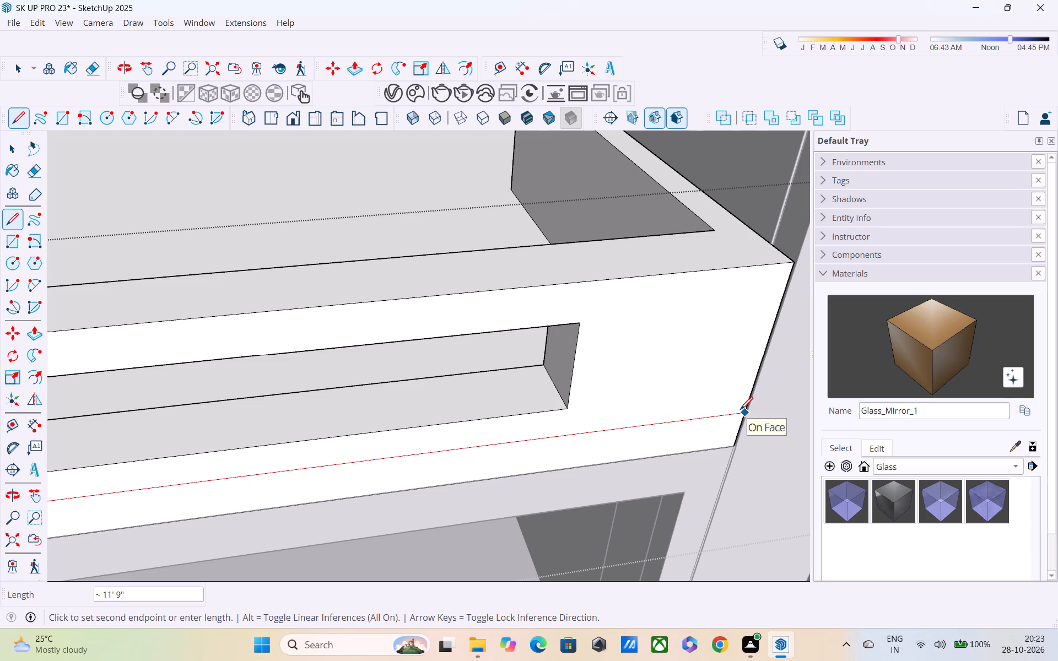
middle_click_drag(740, 411, 789, 442, "shift")
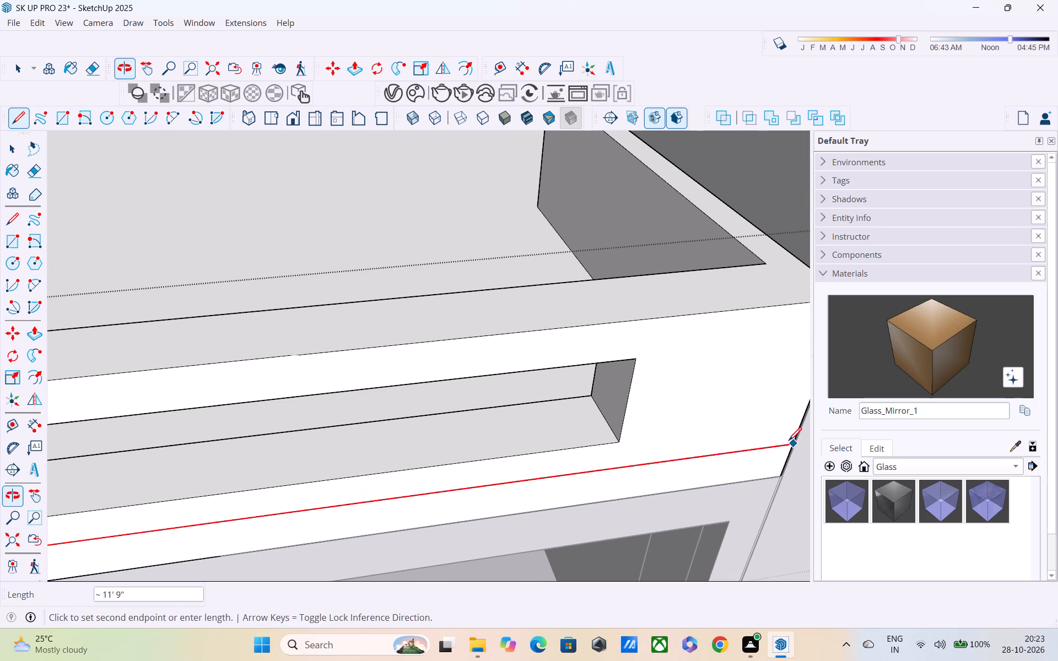
middle_click_drag(789, 442, 775, 370)
middle_click_drag(775, 372, 707, 416, "shift")
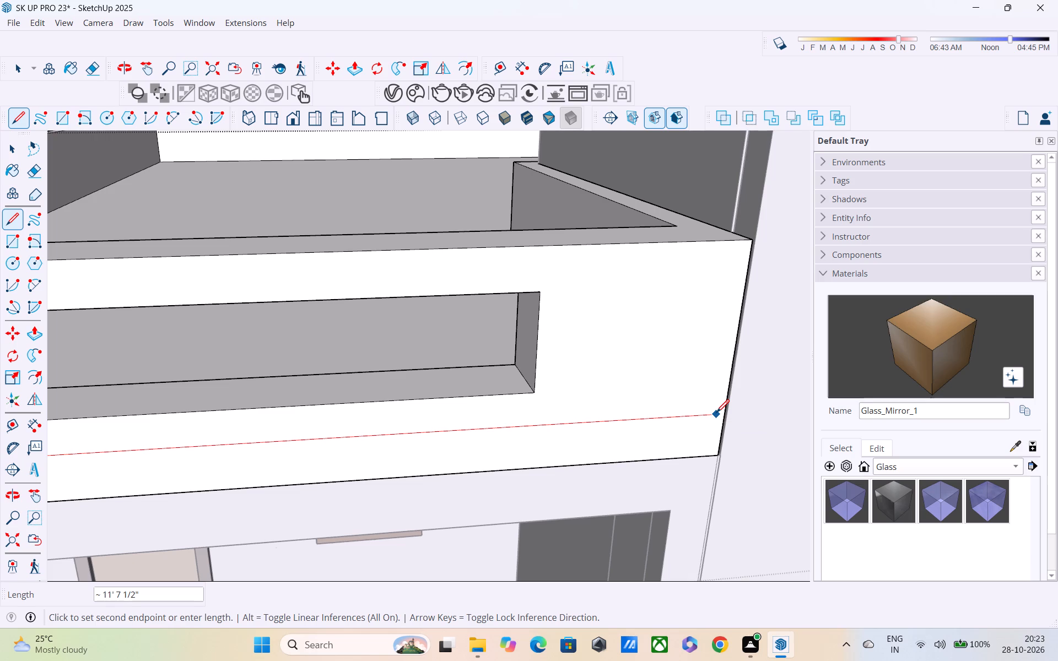
scroll(716, 414, "down", 1)
middle_click_drag(715, 413, 713, 413)
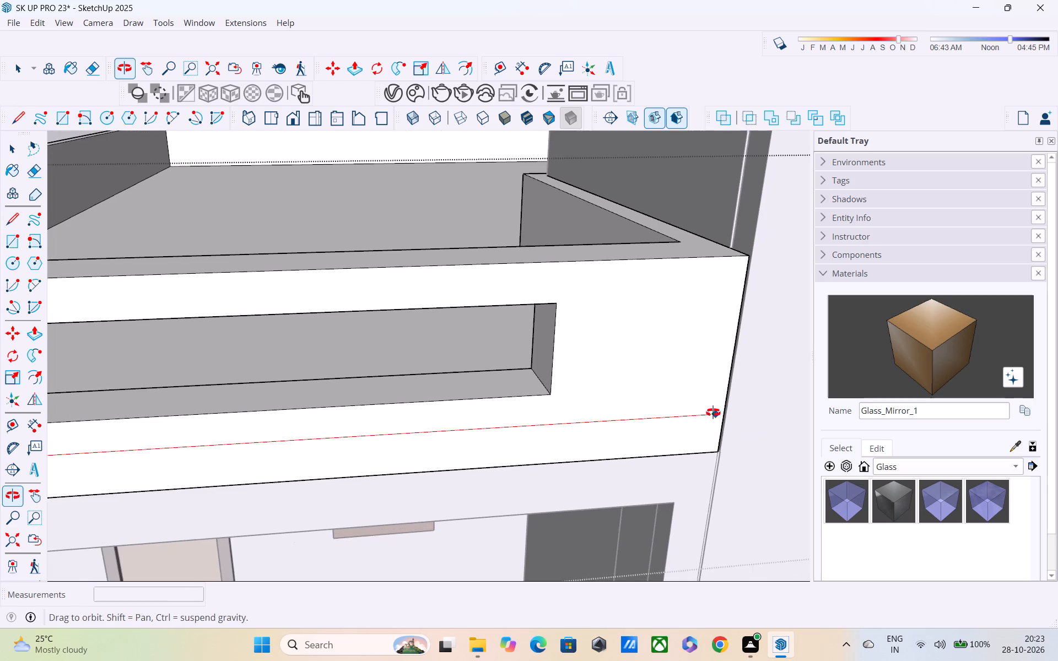
middle_click_drag(713, 413, 569, 351)
middle_click_drag(581, 361, 420, 393)
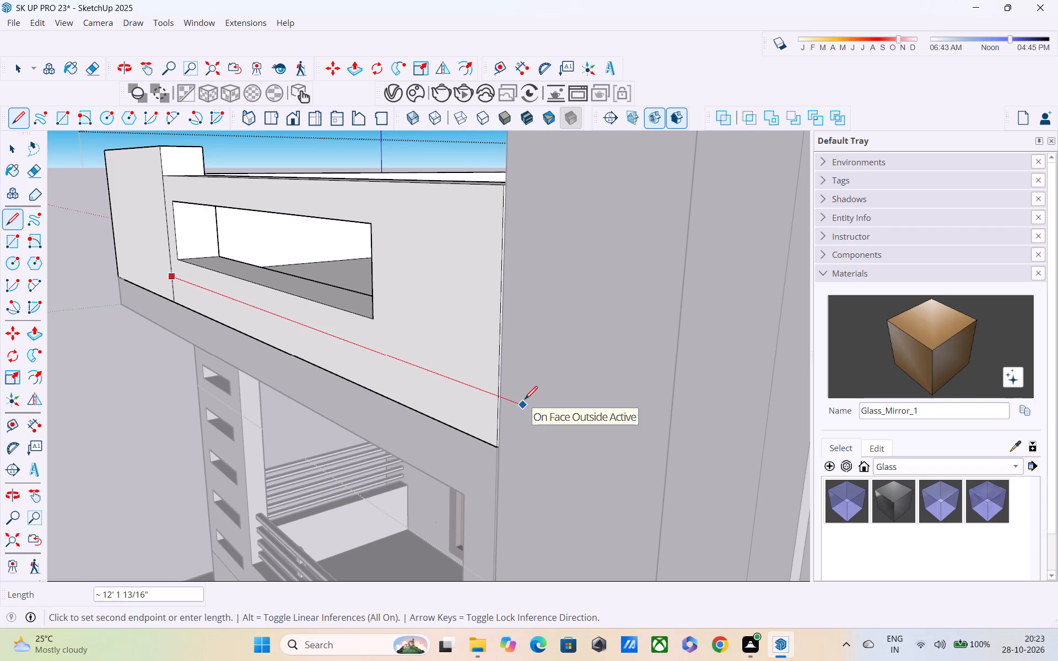
middle_click_drag(525, 400, 457, 371)
middle_click_drag(457, 371, 565, 357)
middle_click_drag(555, 377, 560, 377)
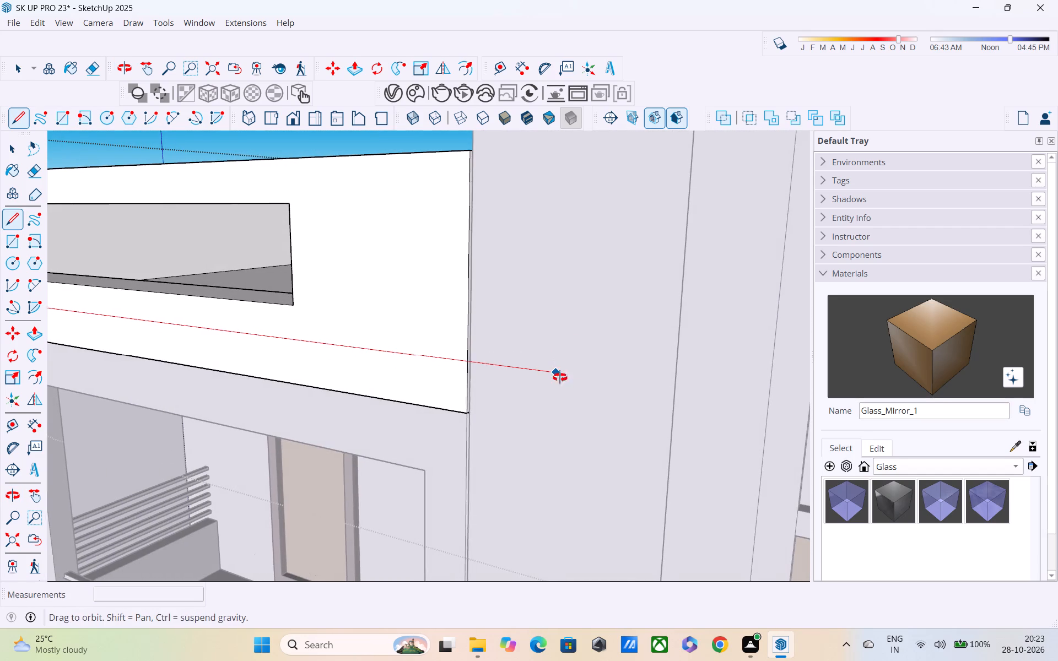
middle_click_drag(560, 377, 689, 333)
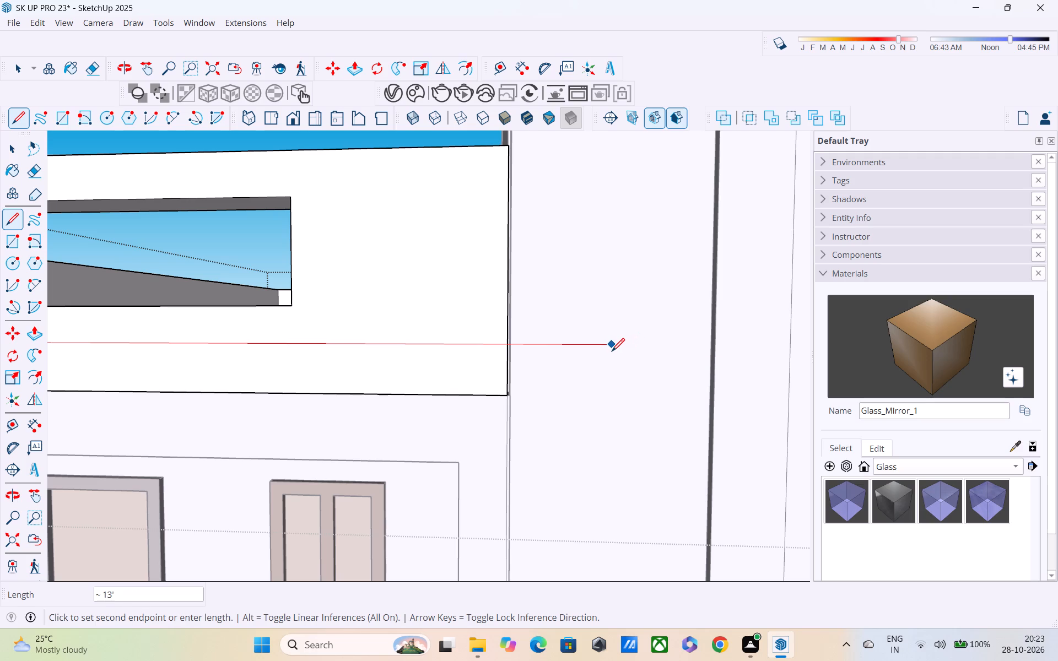
left_click(612, 353)
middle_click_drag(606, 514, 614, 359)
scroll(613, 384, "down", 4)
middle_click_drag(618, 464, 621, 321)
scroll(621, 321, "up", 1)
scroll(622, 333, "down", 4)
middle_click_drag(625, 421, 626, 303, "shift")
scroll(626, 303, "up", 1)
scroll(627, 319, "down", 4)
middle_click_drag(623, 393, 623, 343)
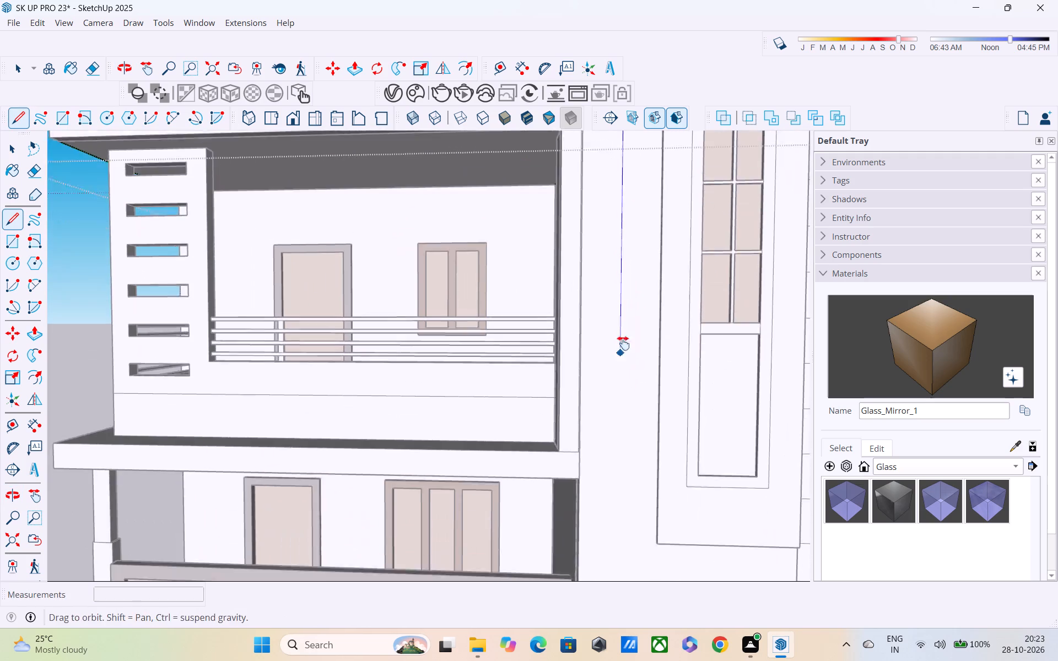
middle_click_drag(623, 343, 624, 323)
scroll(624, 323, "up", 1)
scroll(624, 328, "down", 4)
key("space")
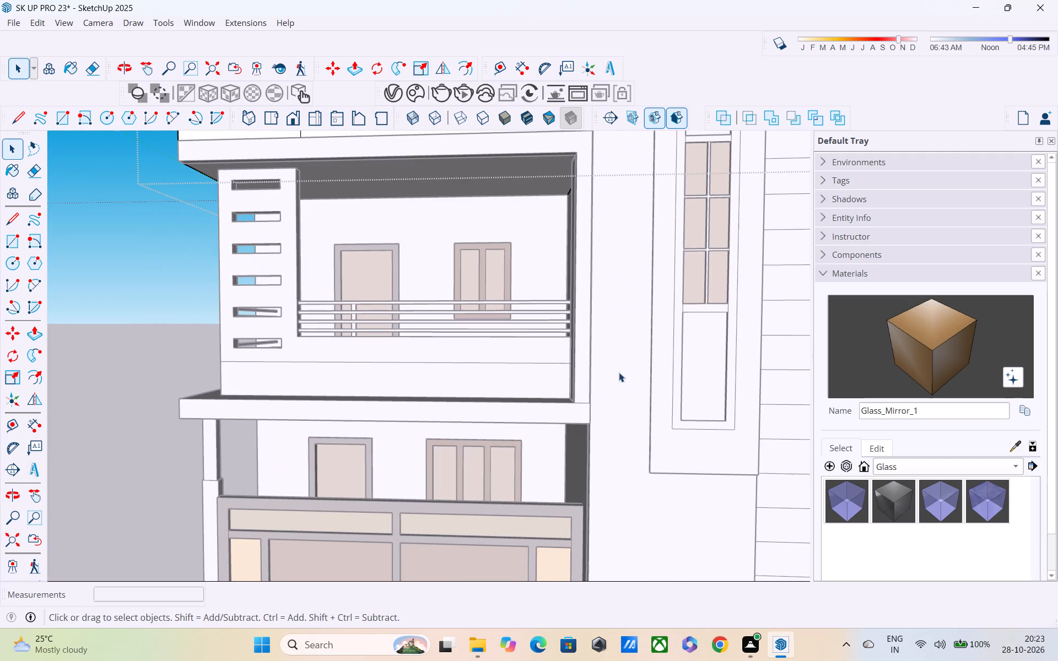
Draw a vertical line about 24' 7" down the tower wall from the free end of the horizontal dividing line.
scroll(613, 359, "down", 4)
scroll(613, 359, "up", 1)
scroll(613, 359, "down", 1)
double_click(628, 282)
middle_click_drag(629, 284, 635, 364)
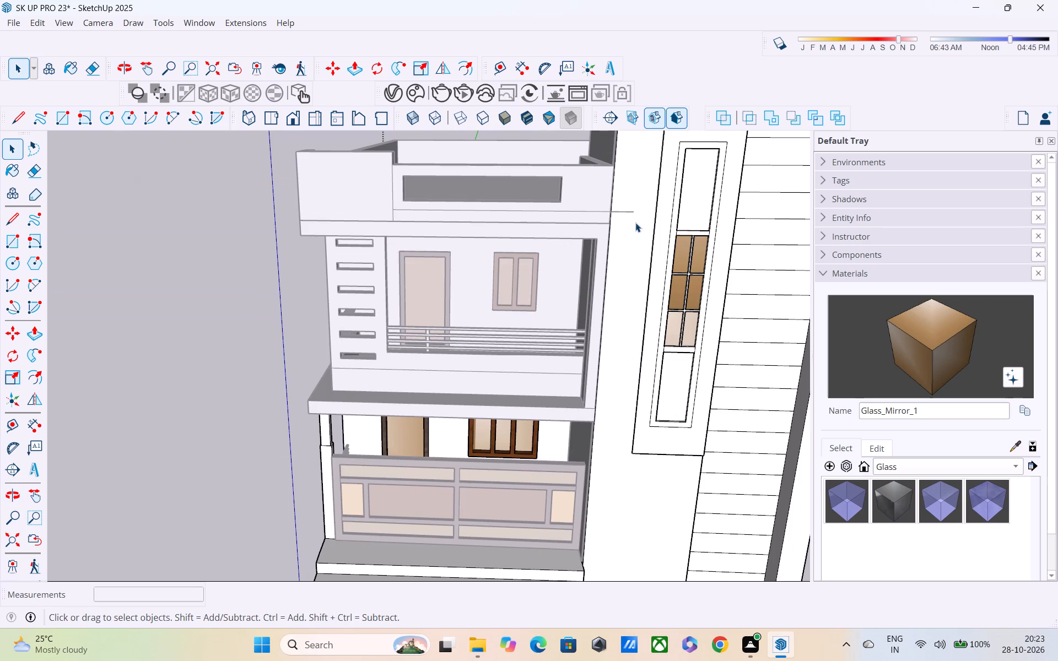
scroll(633, 215, "up", 3)
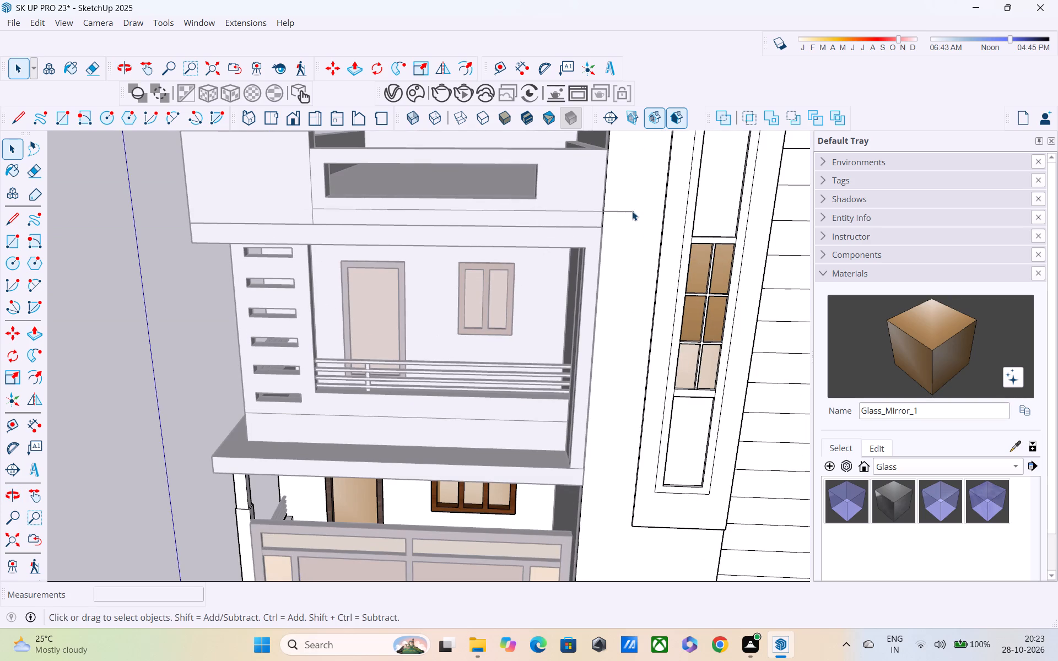
key("l")
left_click(632, 211)
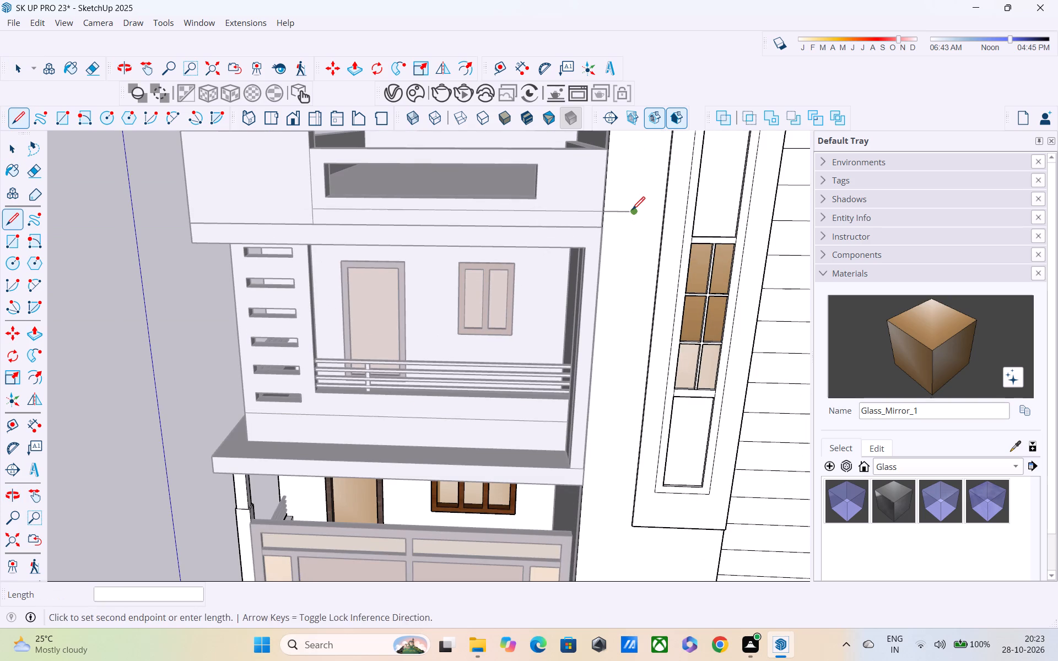
middle_click_drag(608, 472, 619, 201, "shift")
middle_click_drag(620, 415, 620, 408)
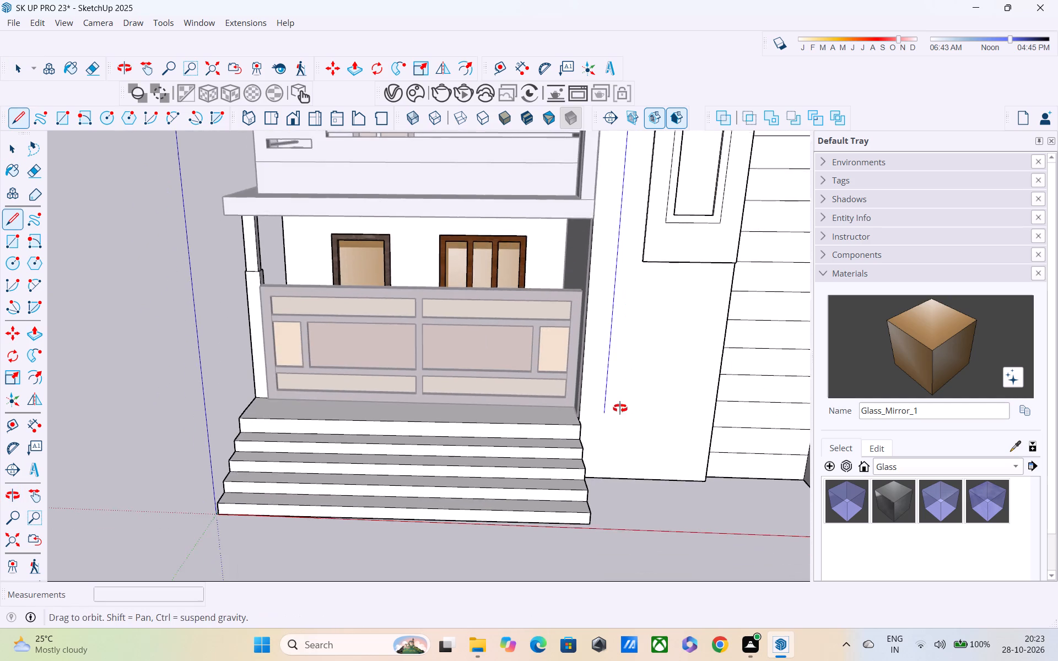
middle_click_drag(620, 408, 620, 301)
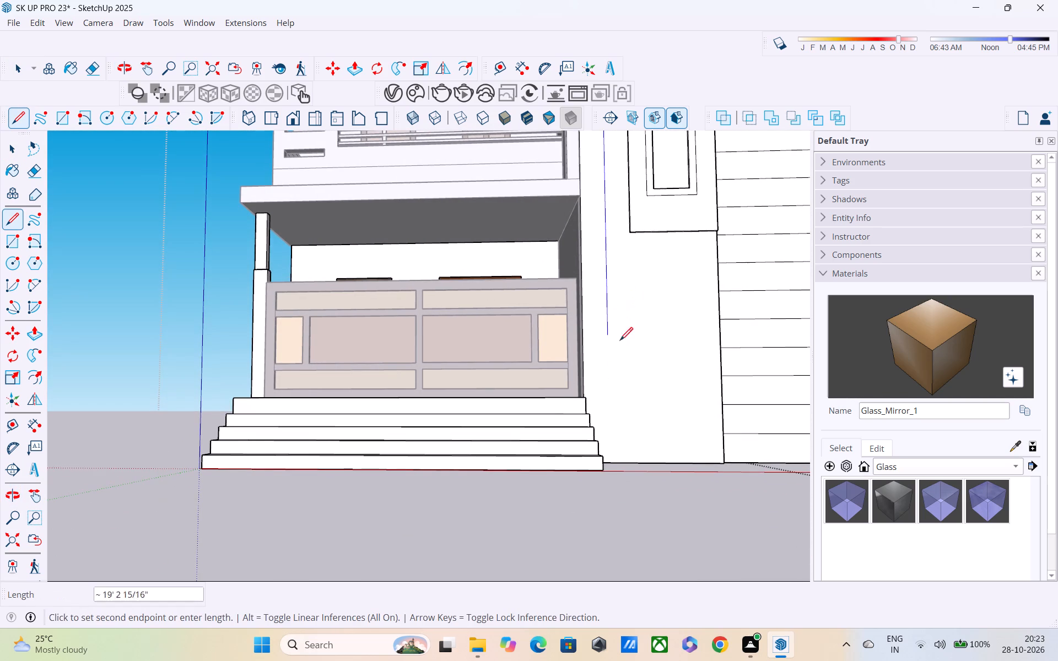
middle_click_drag(612, 434, 469, 437)
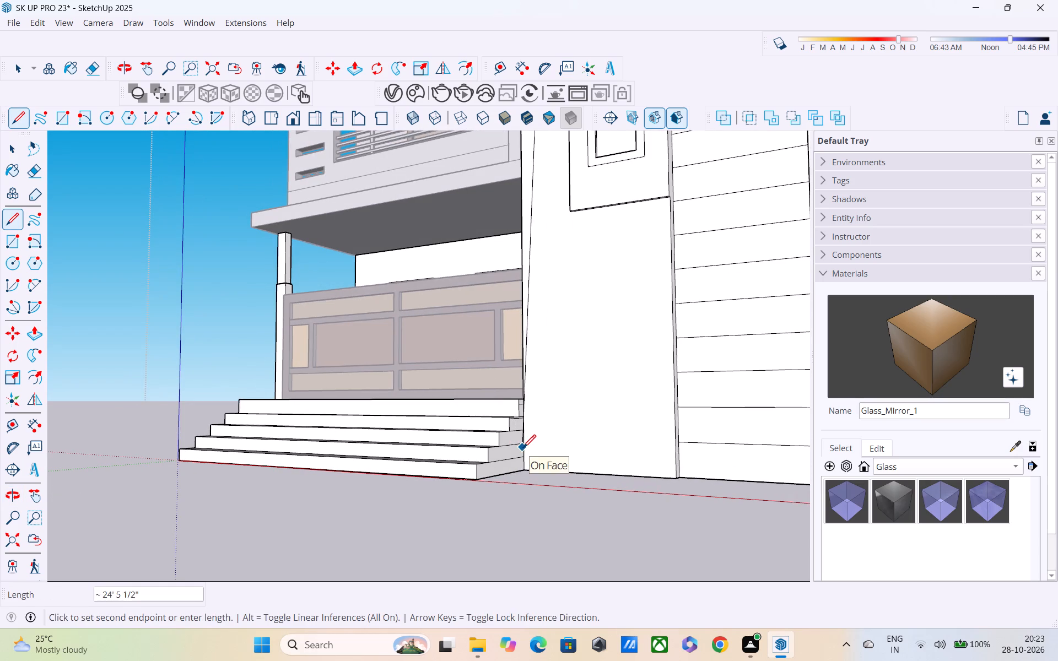
left_click(545, 453)
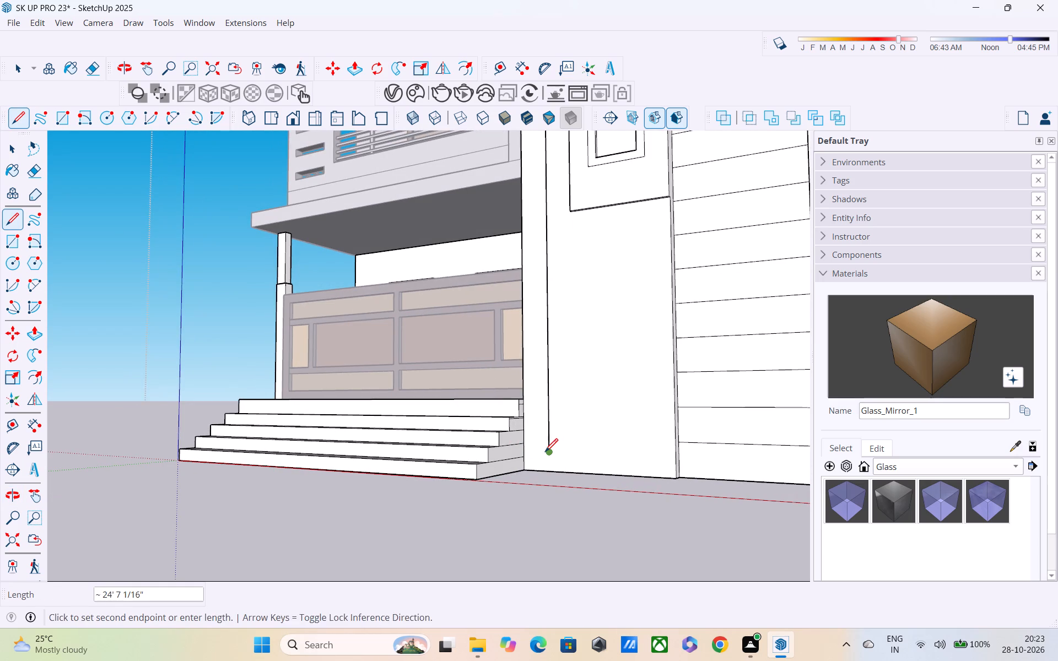
Continue the outline horizontally to the tower wall's edge by the steps, and up that edge to the parapet's bottom corner.
left_click(518, 451)
middle_click_drag(537, 451, 673, 532)
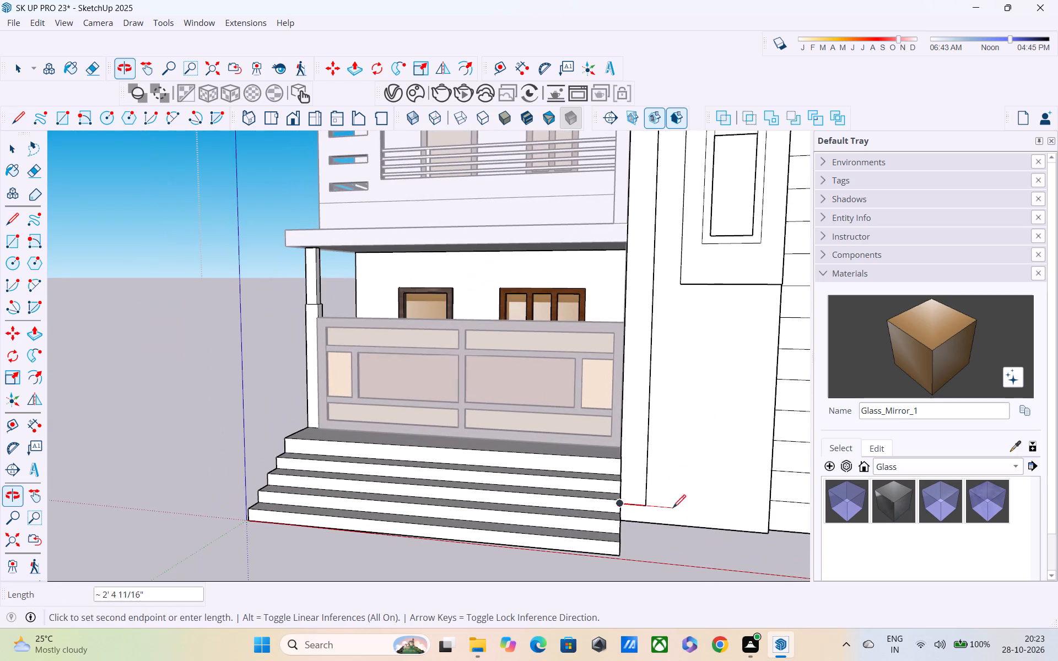
scroll(669, 402, "down", 2)
middle_click_drag(637, 322, 680, 559, "shift")
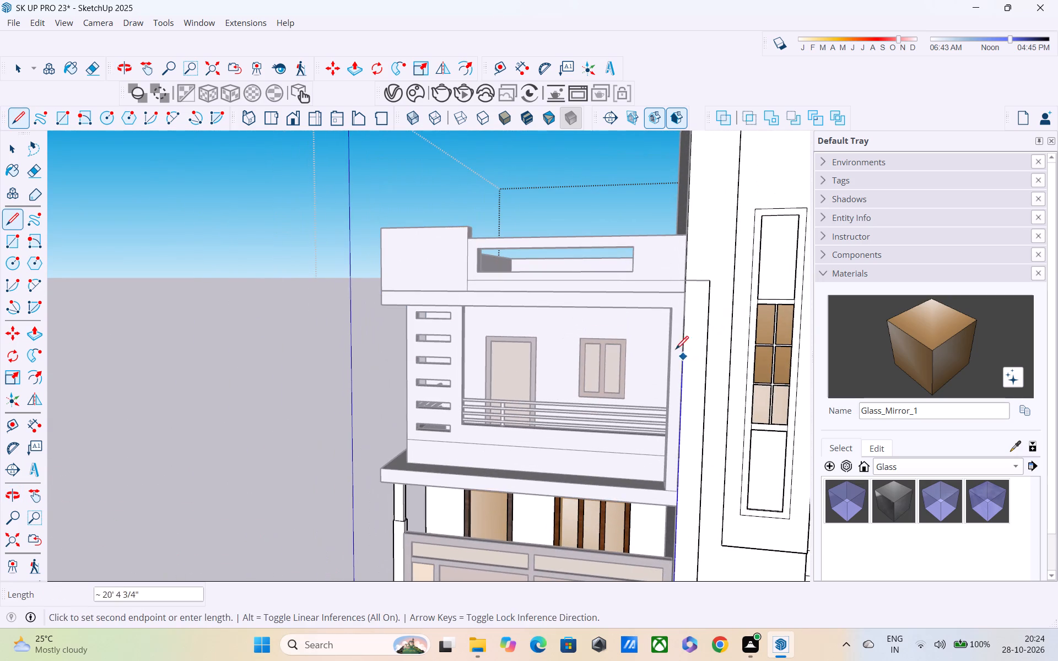
left_click(683, 294)
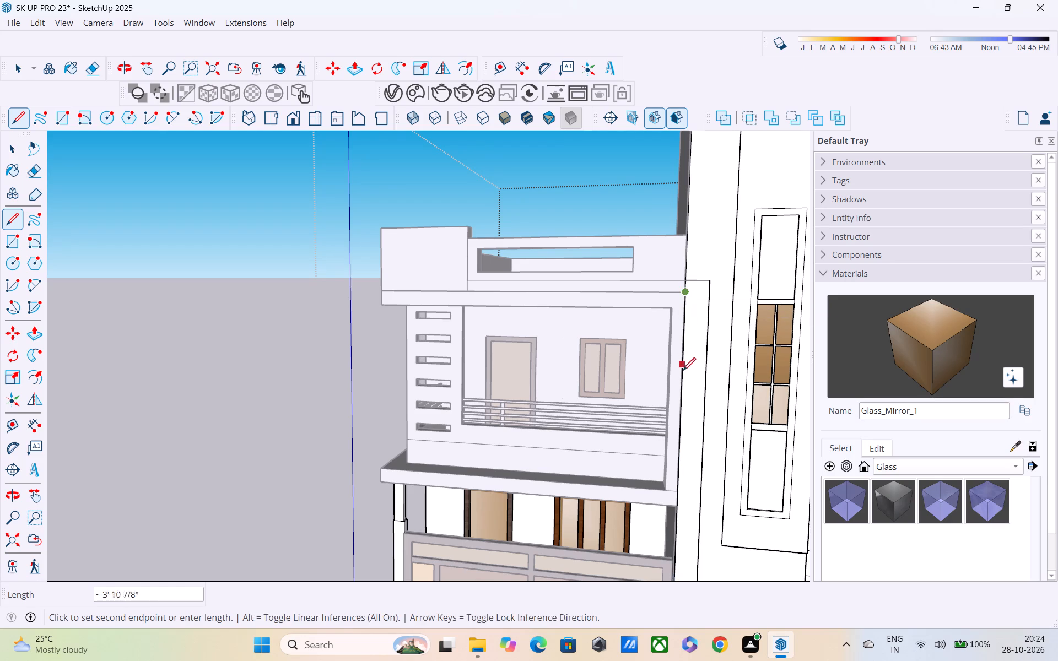
key("space")
Open the parapet group for editing and draw a small rectangle about 2" across on the end face inside its opening.
scroll(692, 307, "up", 2)
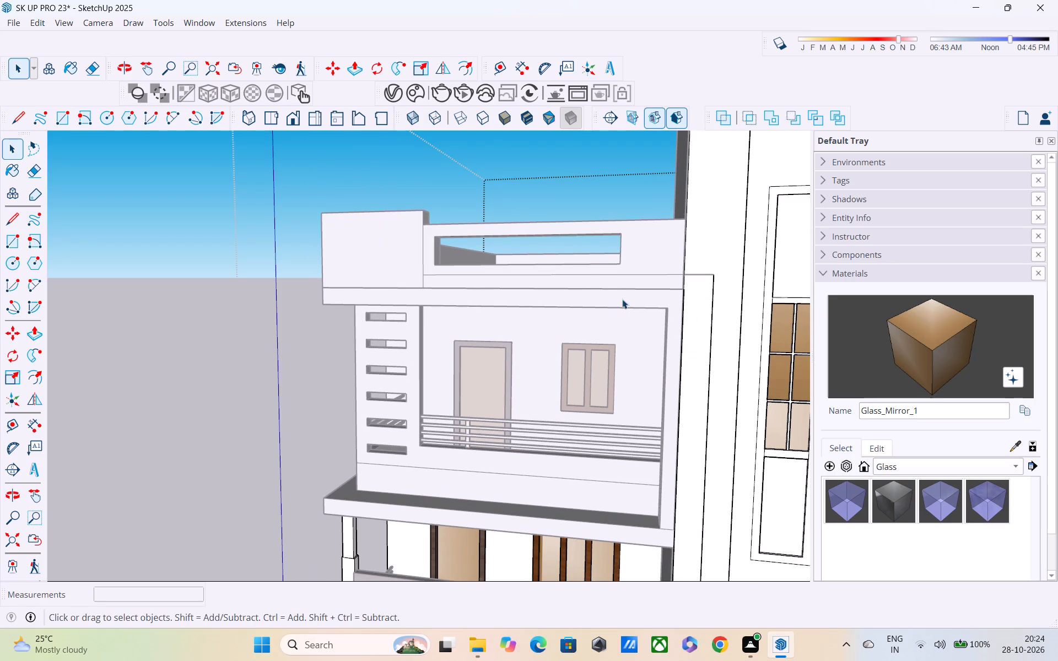
left_click(622, 299)
double_click(598, 279)
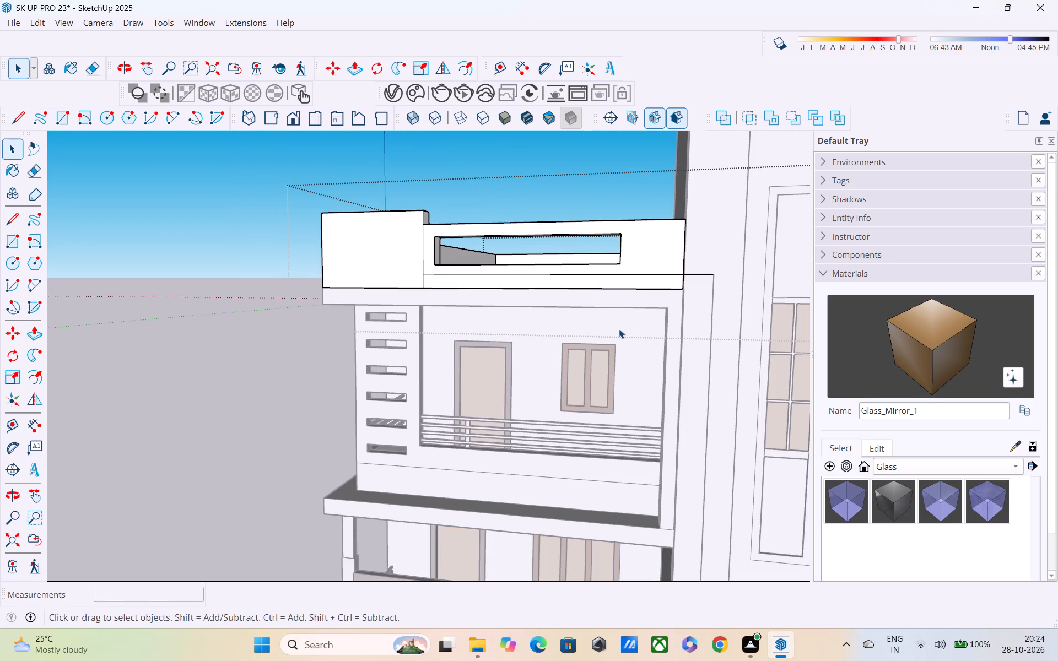
middle_click_drag(628, 346, 657, 408)
scroll(677, 378, "up", 5)
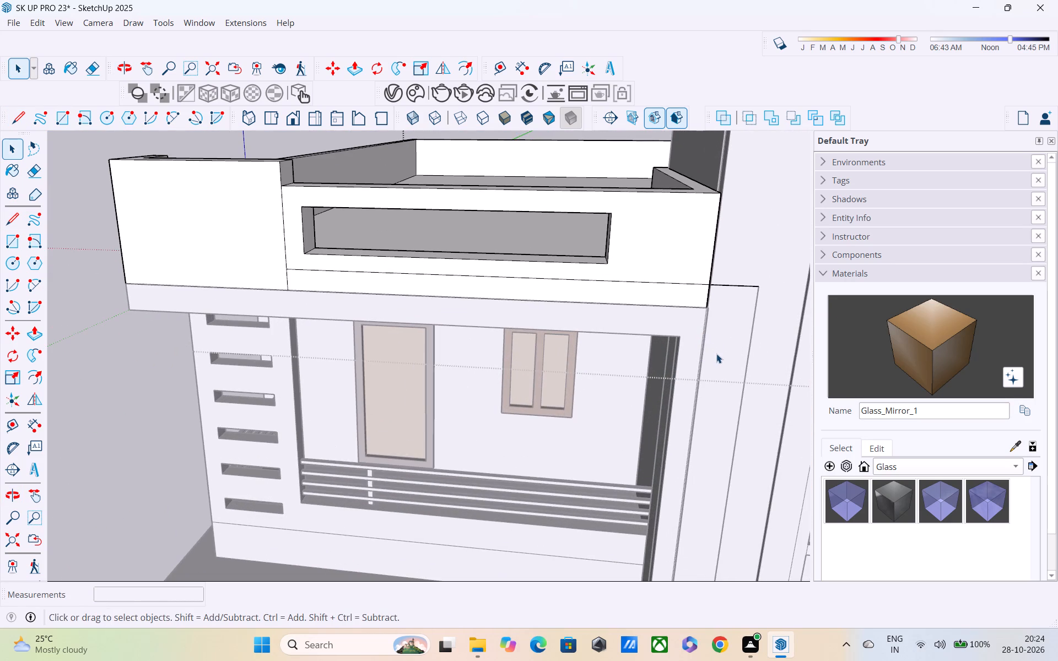
middle_click_drag(603, 309, 792, 380)
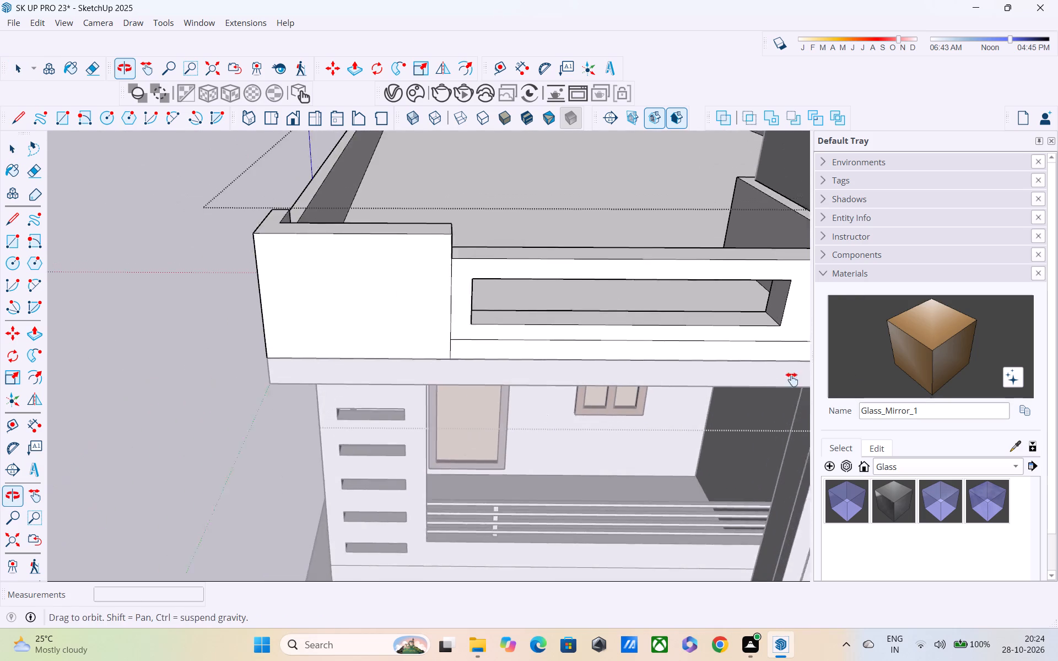
middle_click_drag(792, 380, 797, 380)
middle_click_drag(360, 349, 358, 247)
scroll(361, 268, "down", 3)
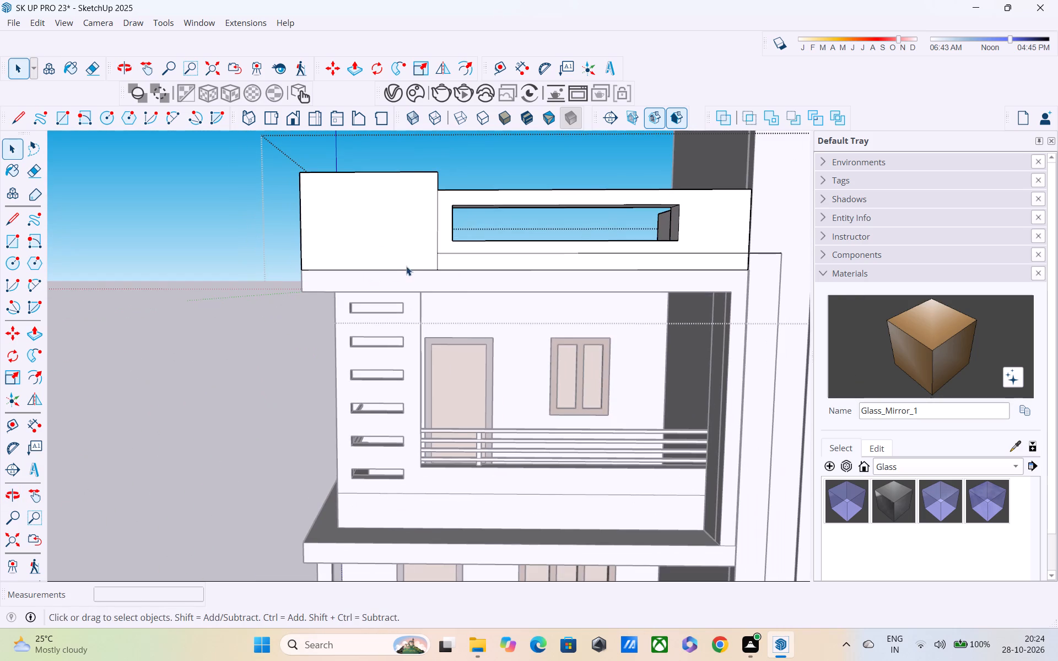
middle_click_drag(406, 266, 265, 256)
scroll(390, 235, "up", 4)
middle_click_drag(408, 230, 397, 261)
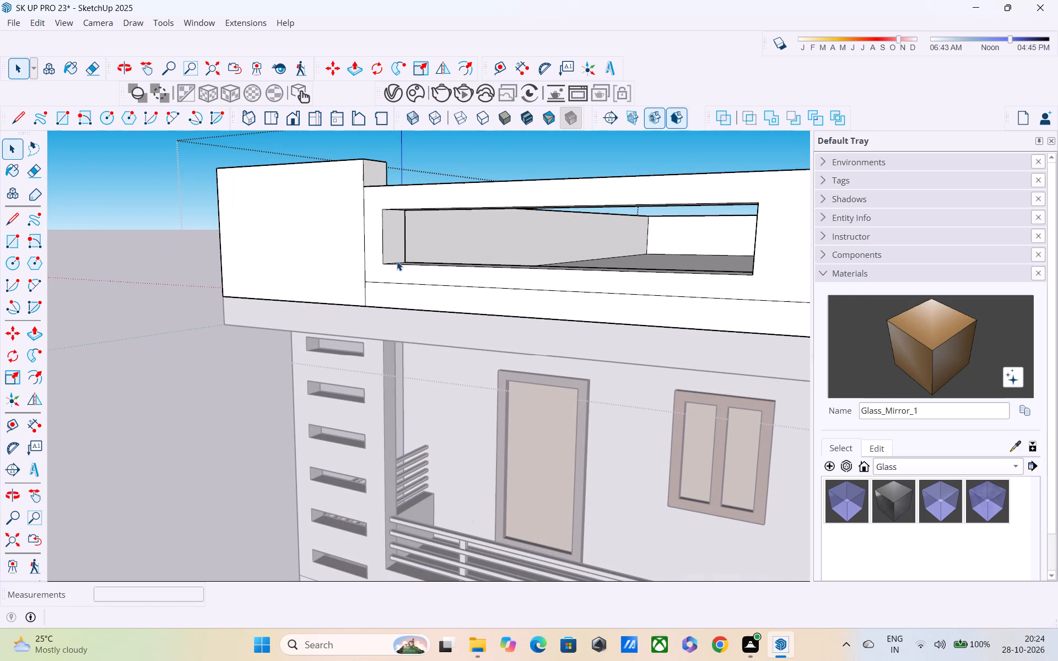
middle_click_drag(412, 261, 341, 259)
key("r")
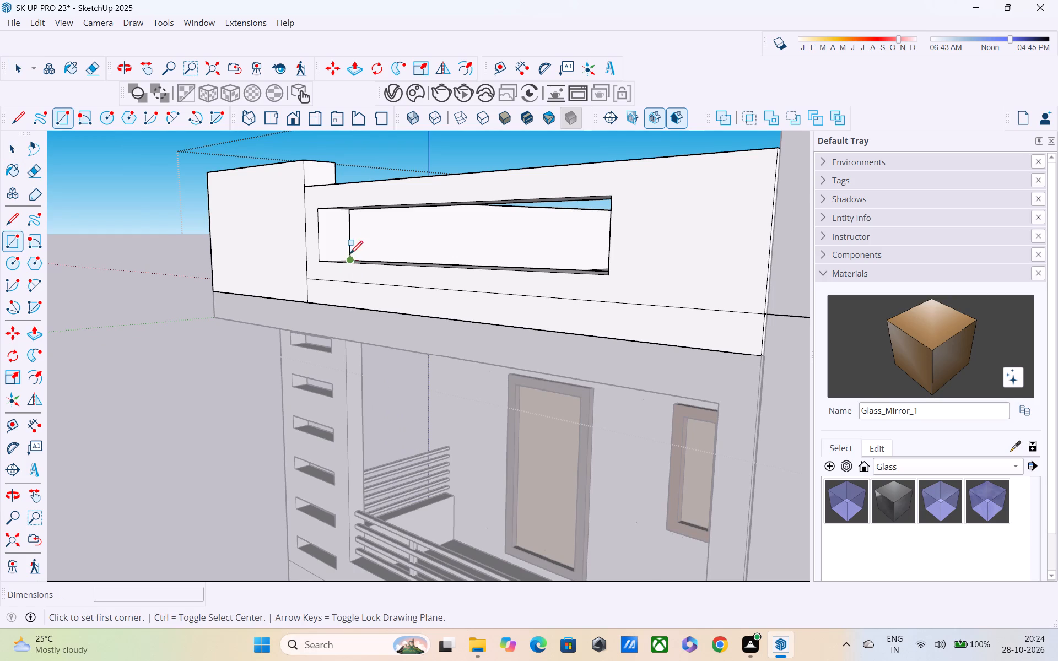
scroll(348, 251, "up", 6)
scroll(326, 196, "up", 2)
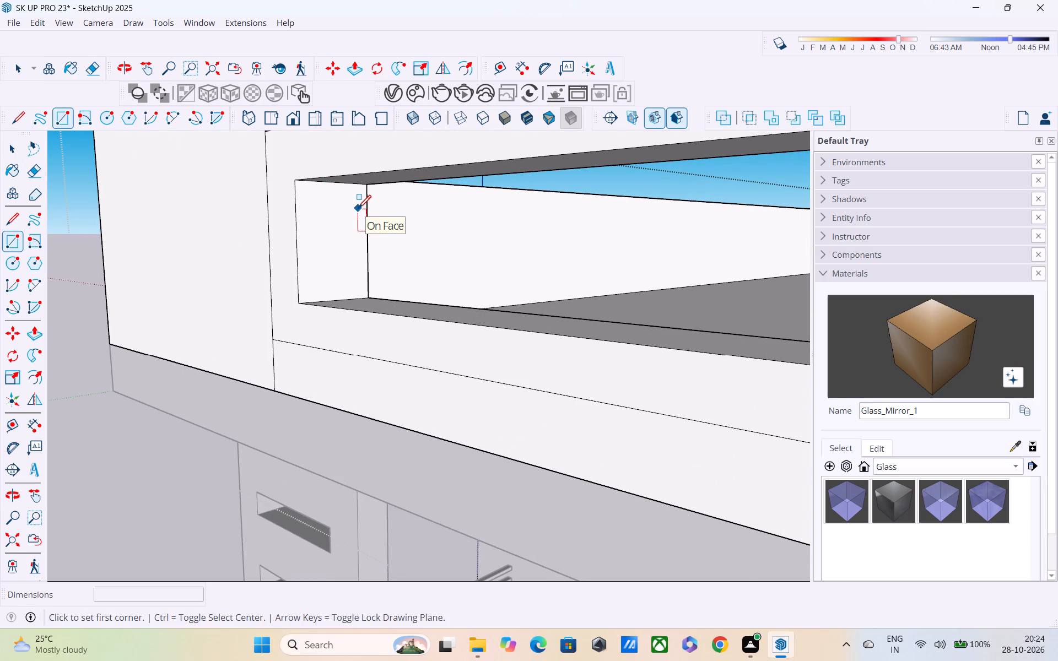
middle_click_drag(358, 210, 292, 185)
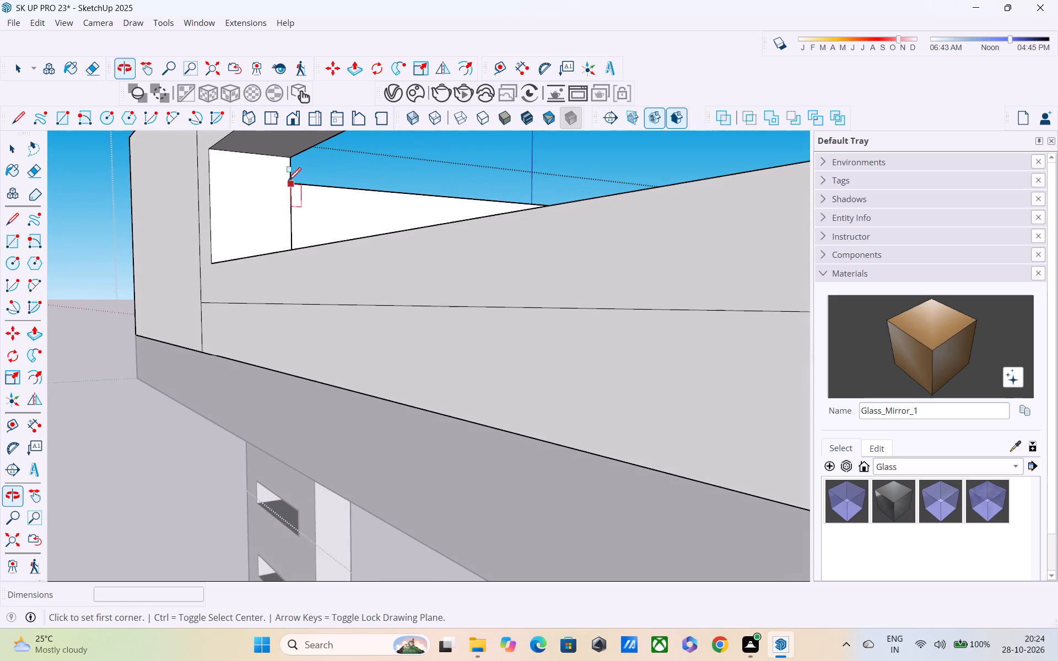
middle_click_drag(239, 190, 270, 297, "shift")
middle_click_drag(248, 253, 255, 264)
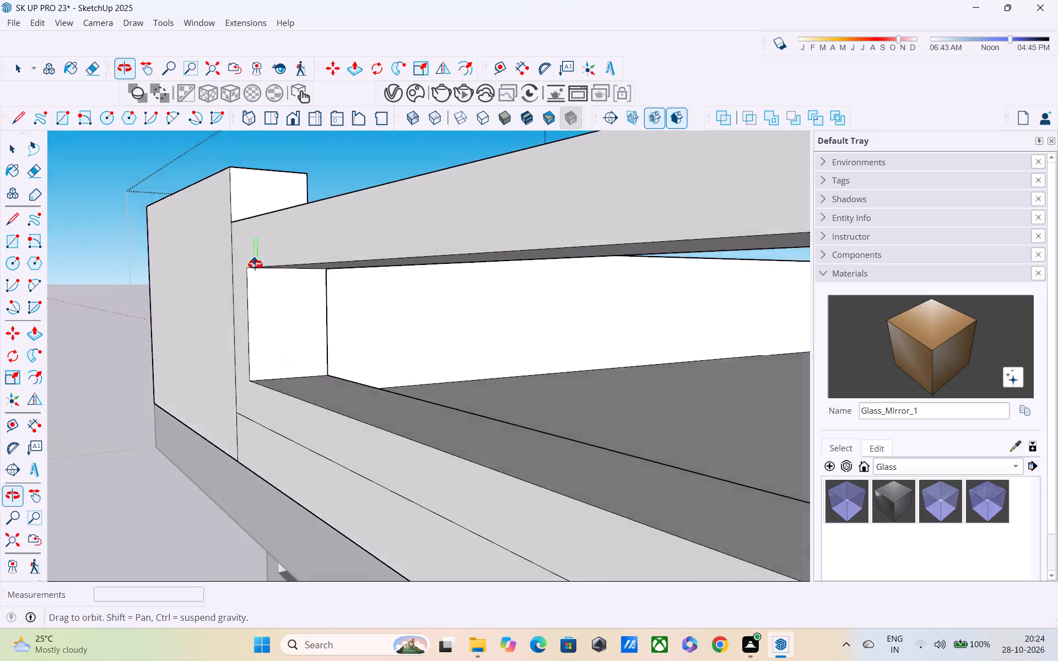
middle_click_drag(255, 264, 257, 267)
middle_click_drag(267, 295, 261, 249)
scroll(272, 253, "up", 4)
left_click(272, 209)
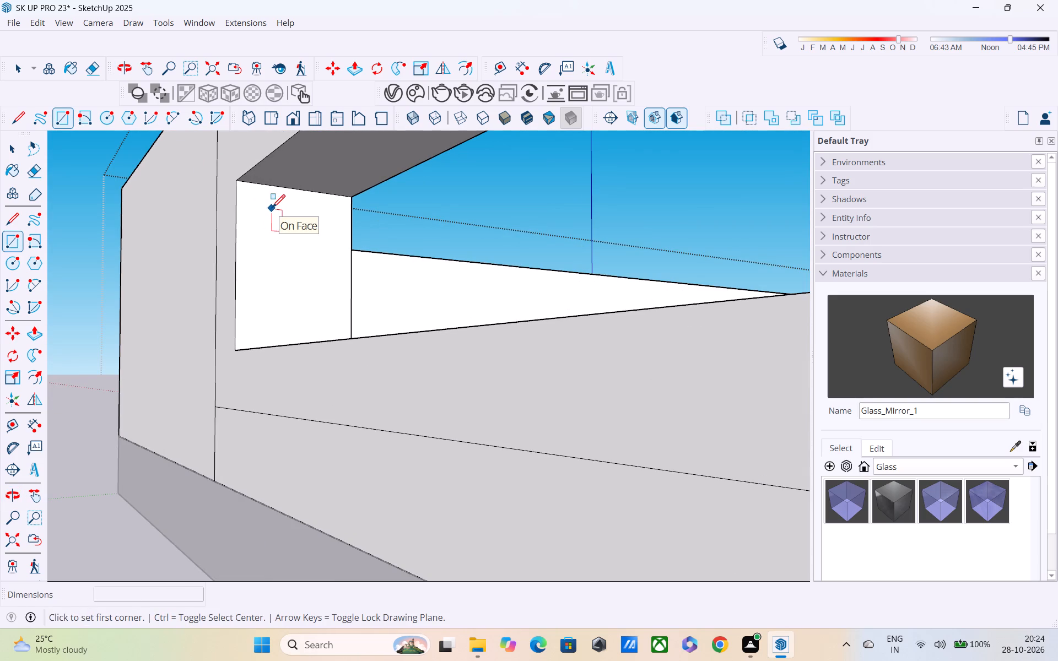
key("Escape")
left_click(287, 208)
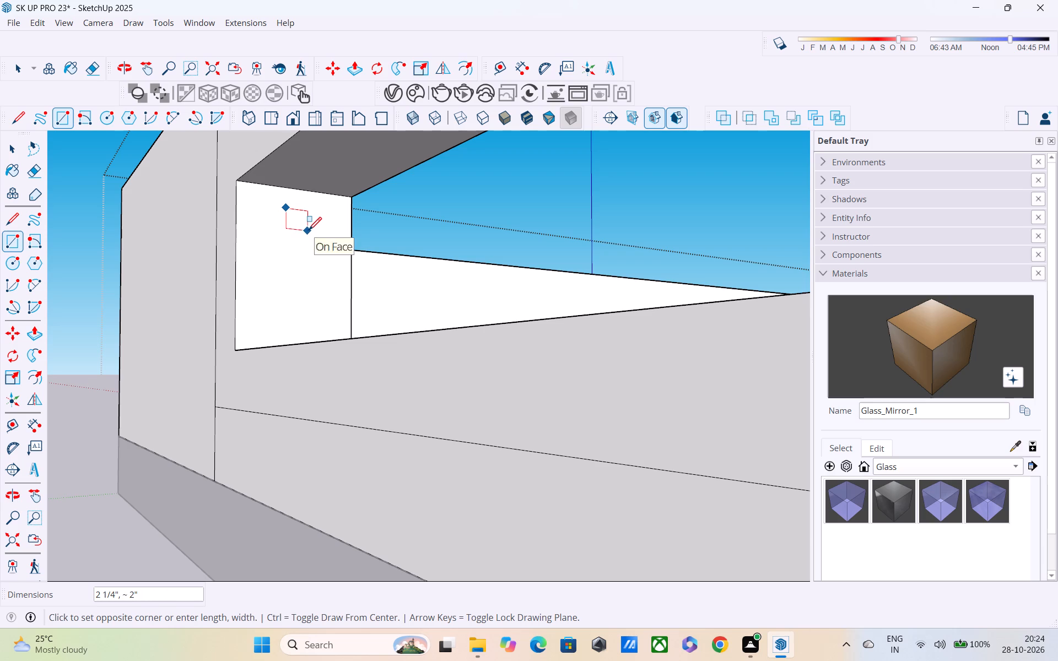
left_click(311, 227)
Push/Pull the small rectangle about 8' 6" across the opening to its opposite end face, forming a horizontal bar.
key("p")
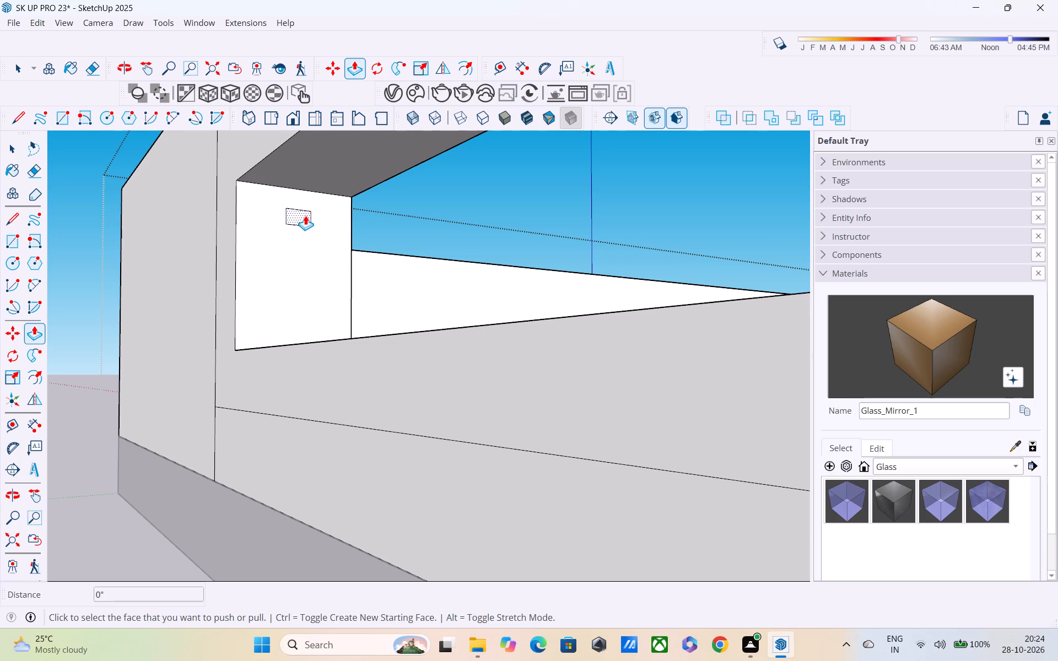
left_click(305, 219)
scroll(390, 245, "down", 4)
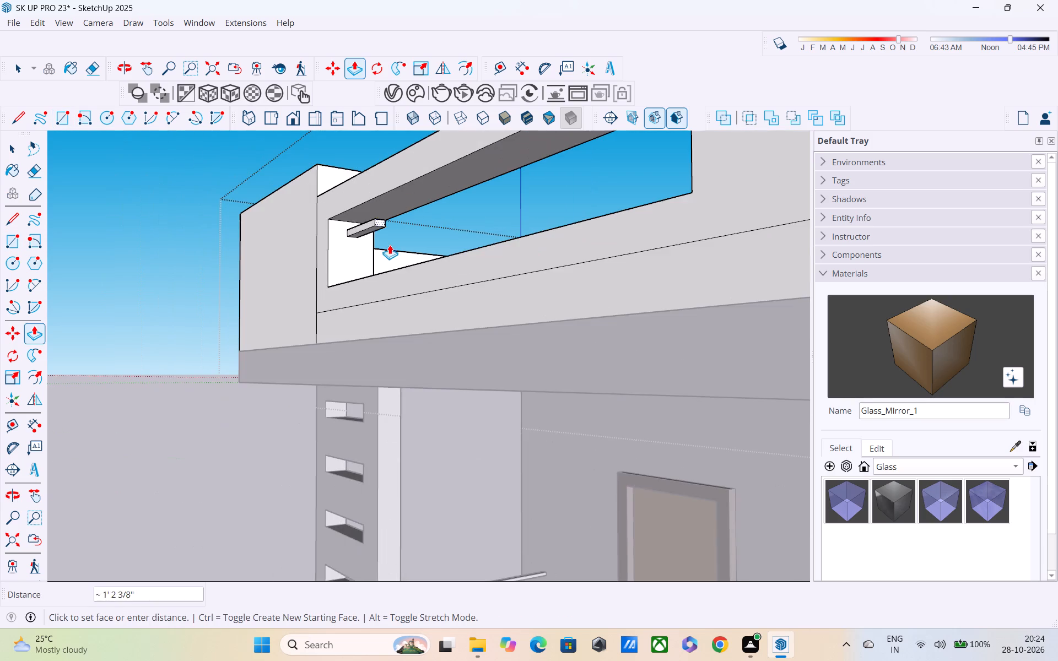
middle_click_drag(392, 254, 415, 355, "shift")
middle_click_drag(485, 403, 404, 360)
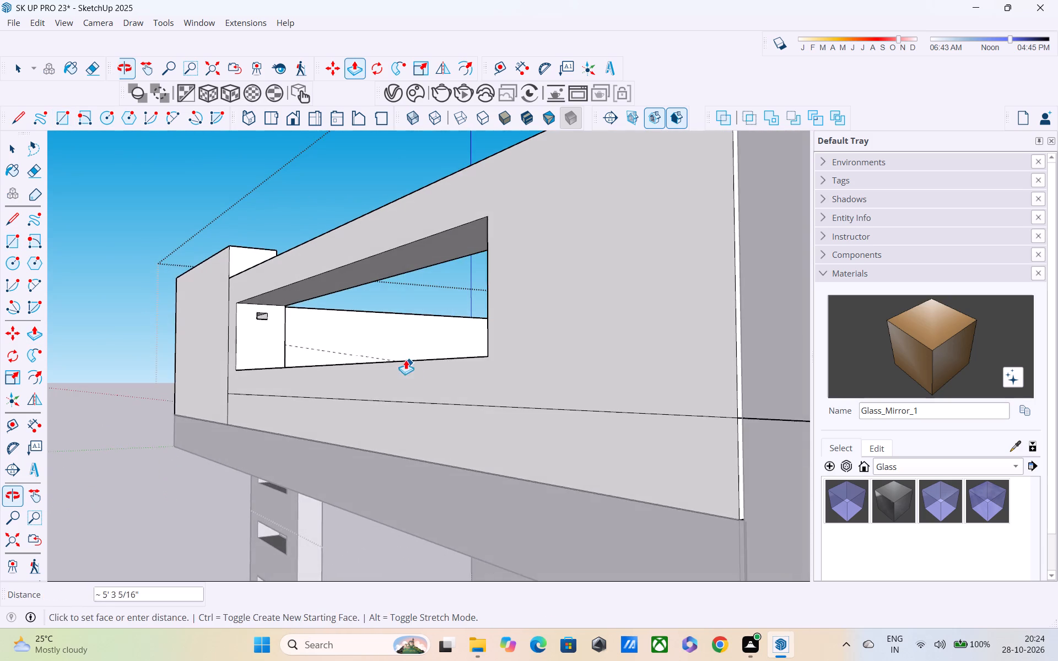
middle_click_drag(468, 362, 713, 375)
middle_click_drag(533, 330, 707, 358, "shift")
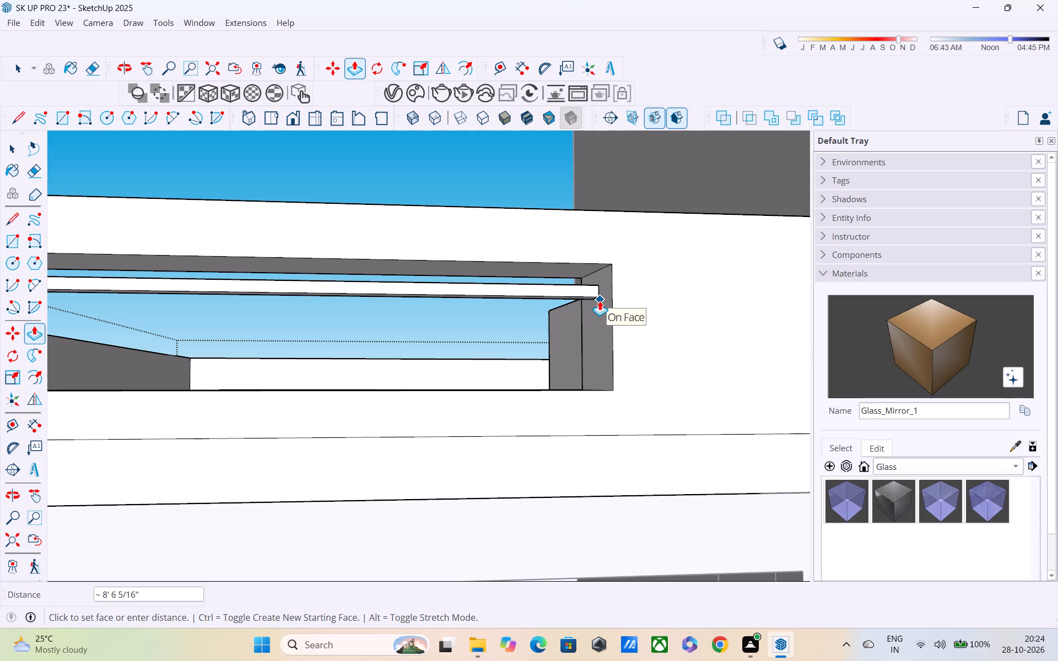
left_click(600, 301)
key("space")
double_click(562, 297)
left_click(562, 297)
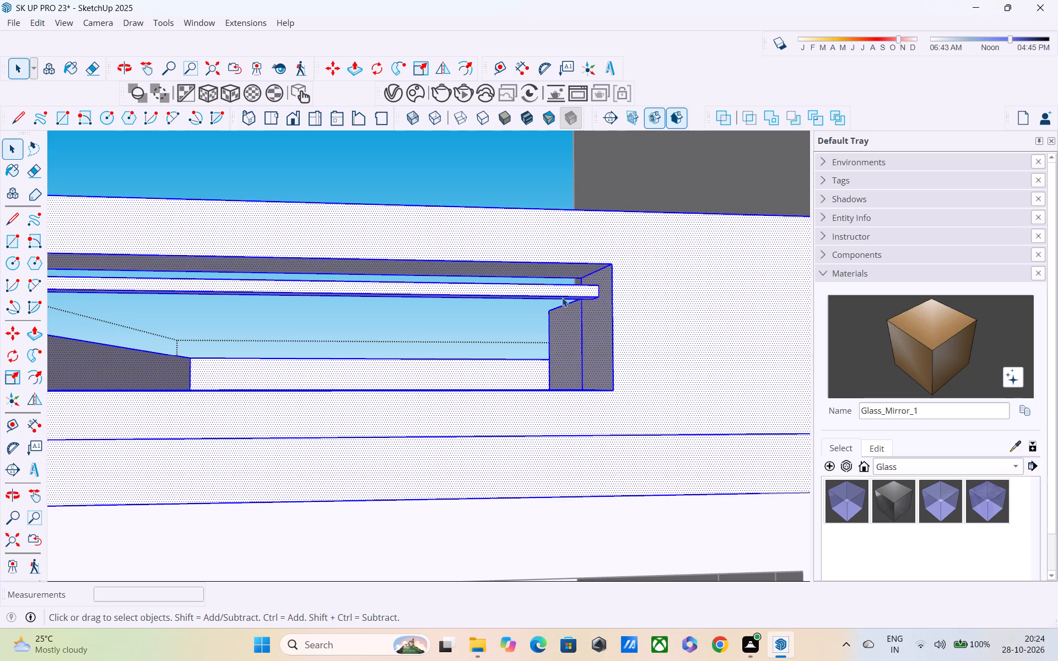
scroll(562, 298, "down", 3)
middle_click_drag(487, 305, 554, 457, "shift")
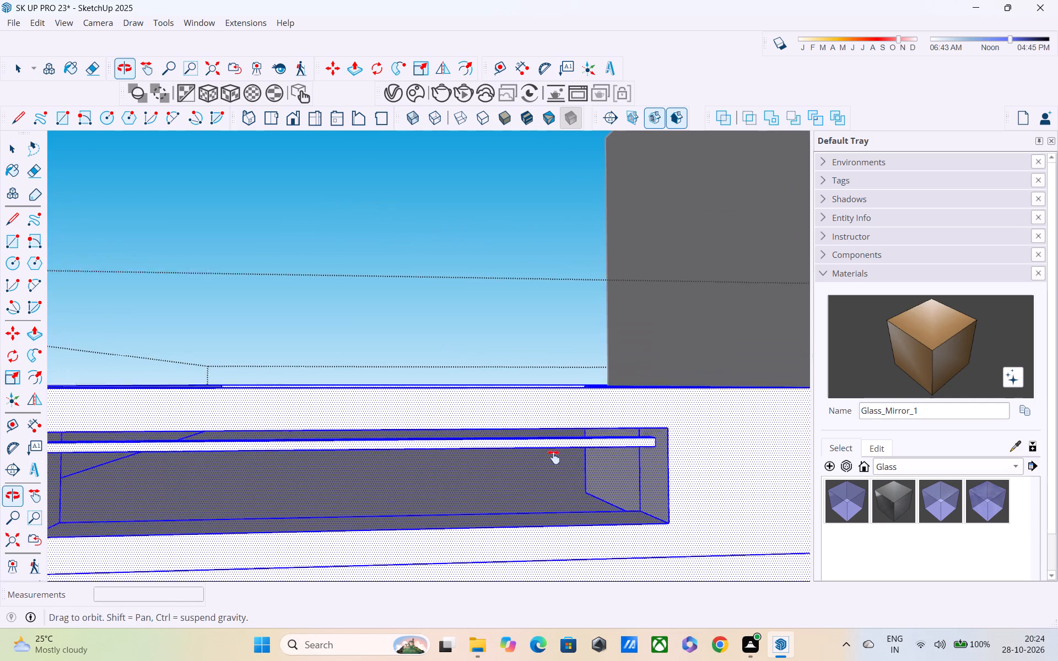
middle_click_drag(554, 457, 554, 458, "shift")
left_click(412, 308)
Select the whole horizontal bar and copy it about 11 1/4" down inside the parapet opening, dividing the distance by 2.
middle_click_drag(415, 353, 455, 272)
middle_click_drag(451, 303, 451, 310)
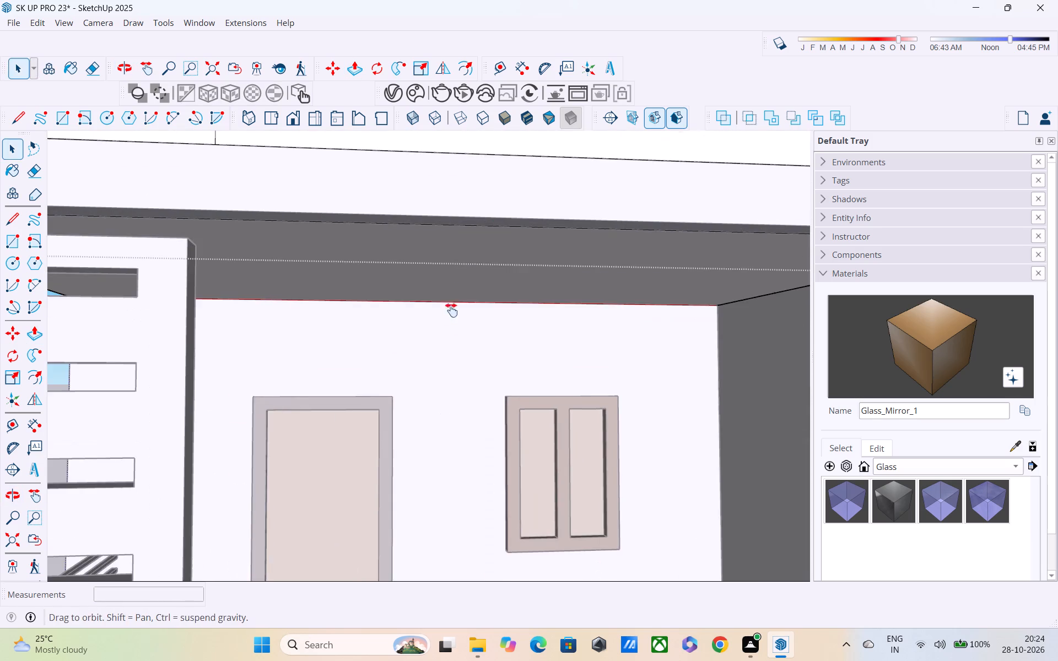
middle_click_drag(451, 310, 461, 481)
scroll(337, 372, "up", 2, "shift")
scroll(317, 346, "down", 2, "shift")
double_click(322, 328, "shift")
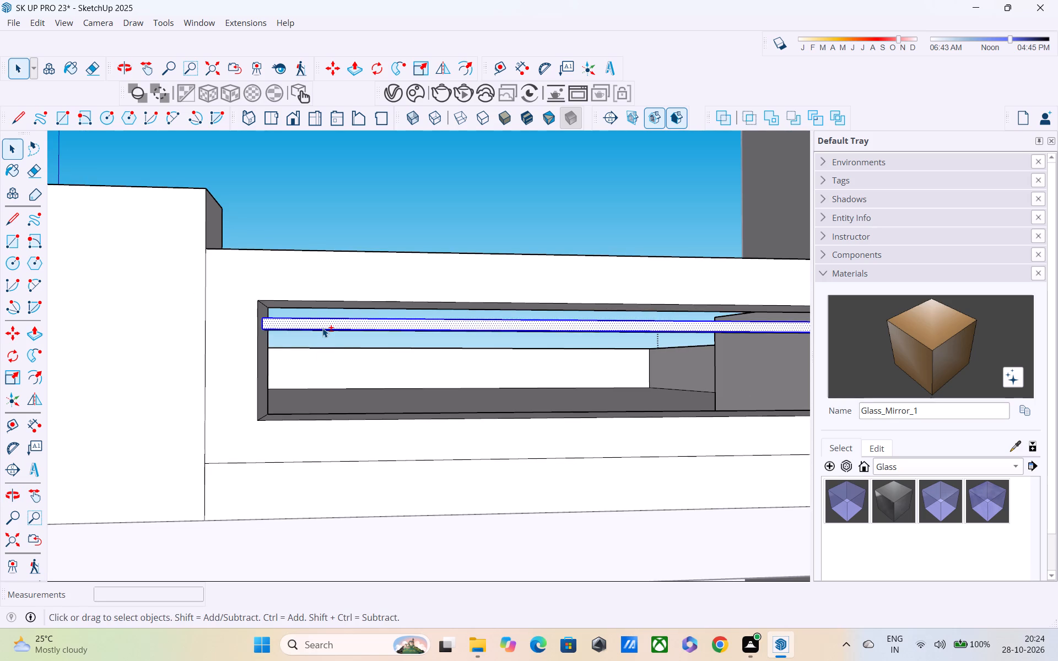
middle_click_drag(322, 328, 208, 331)
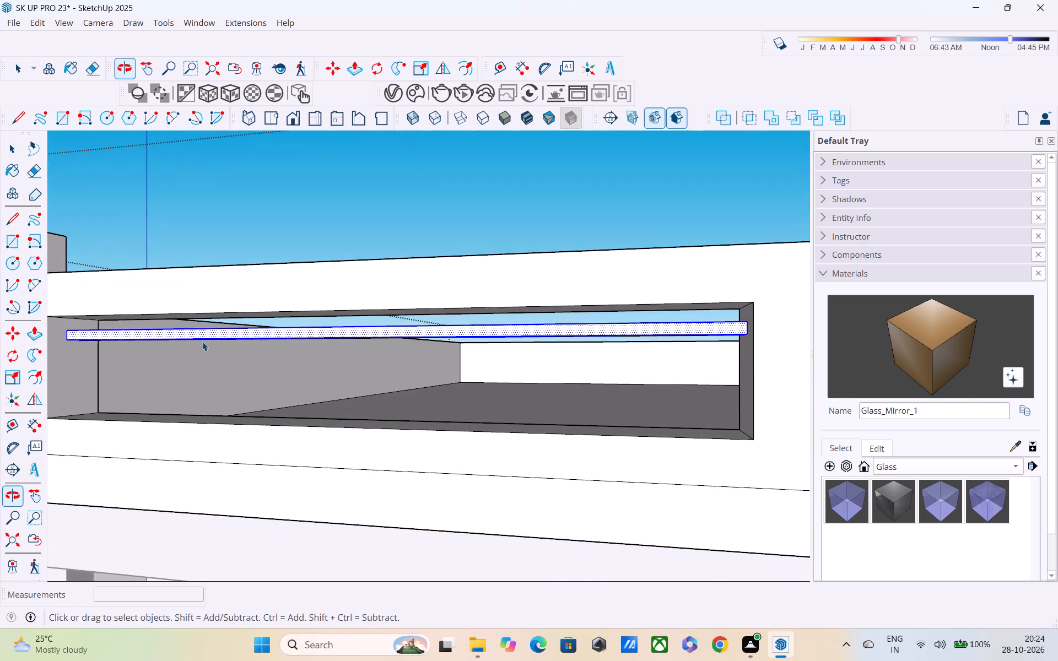
scroll(202, 342, "up", 7)
middle_click_drag(200, 343, 210, 388)
scroll(200, 346, "down", 5)
scroll(212, 391, "down", 5)
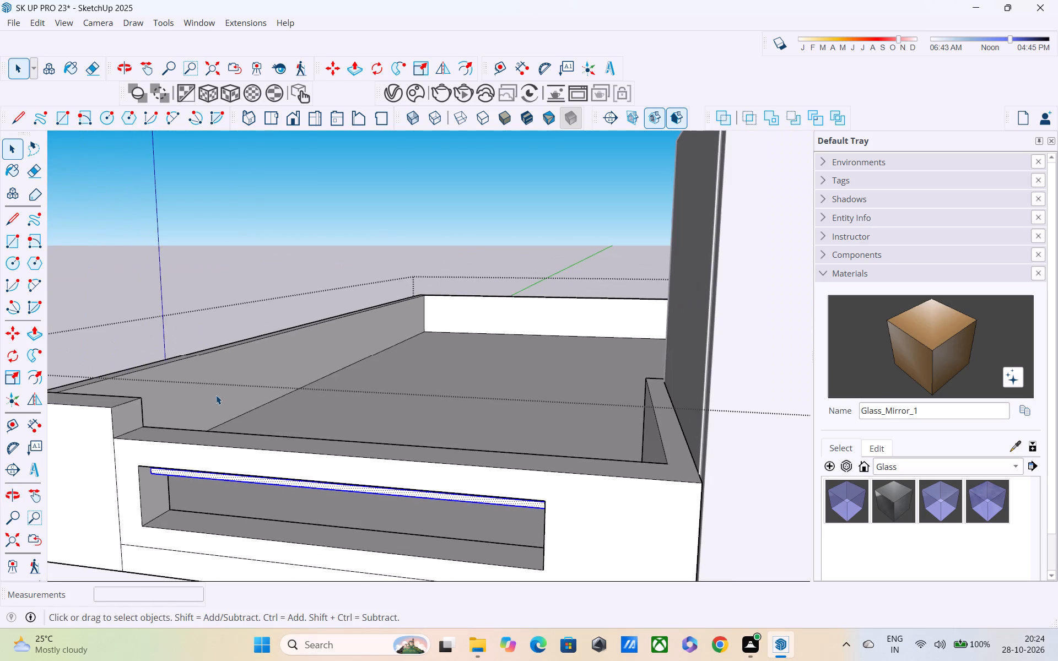
middle_click_drag(216, 398, 218, 334)
middle_click_drag(245, 394, 284, 496, "shift")
scroll(350, 599, "up", 1)
middle_click_drag(350, 596, 350, 518)
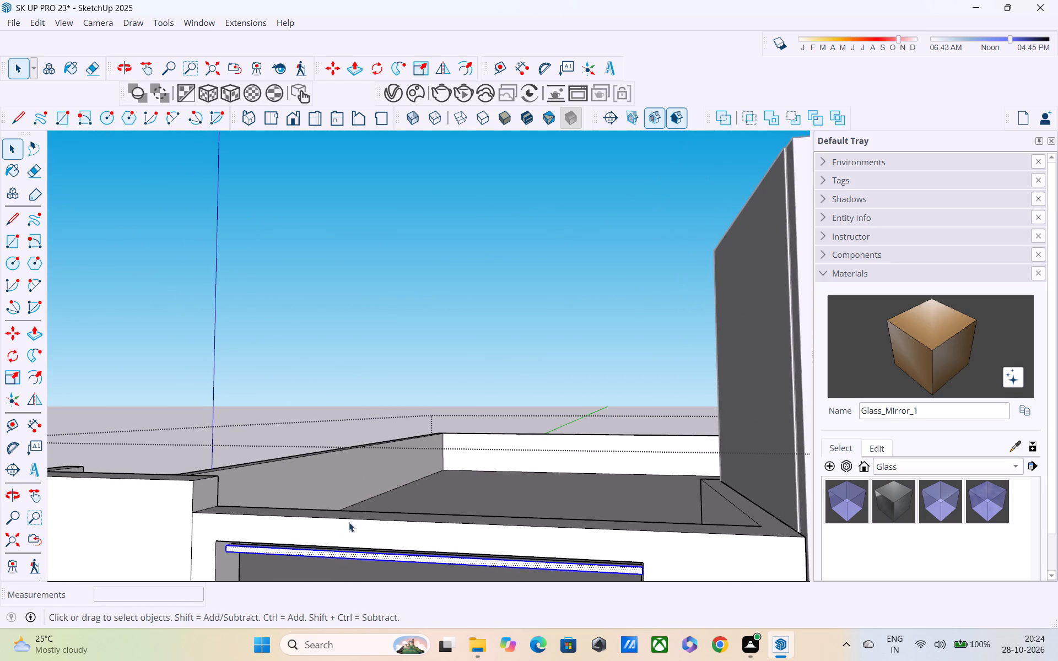
scroll(340, 542, "down", 1)
middle_click_drag(339, 544, 337, 380)
scroll(335, 429, "up", 4)
left_click(333, 438, "shift")
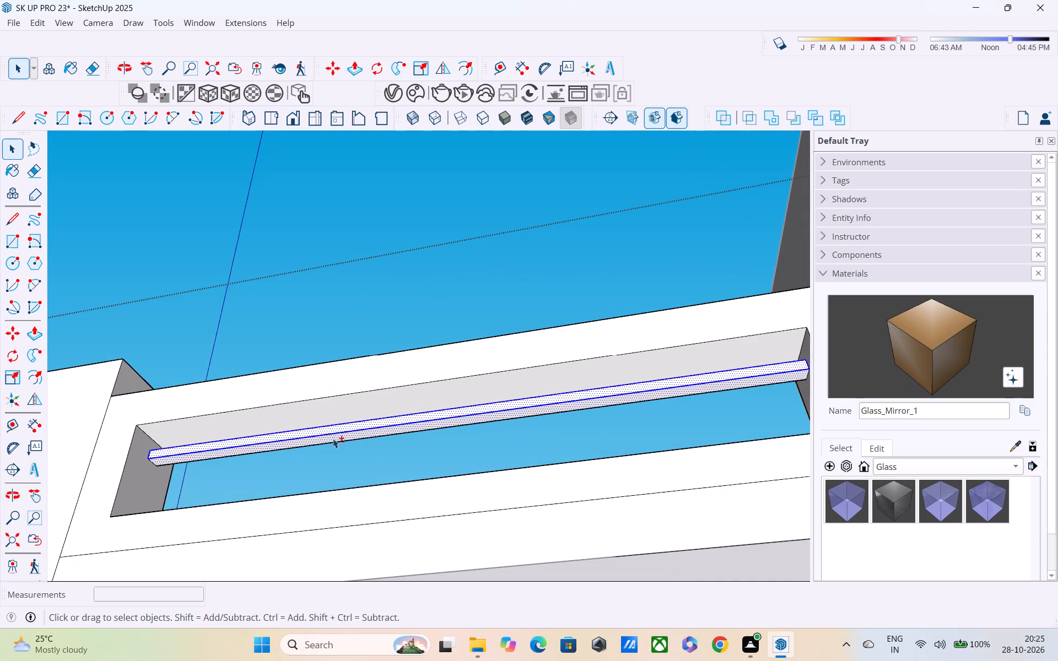
left_click(334, 446, "shift")
left_click(336, 442, "shift")
middle_click_drag(354, 445, 339, 445)
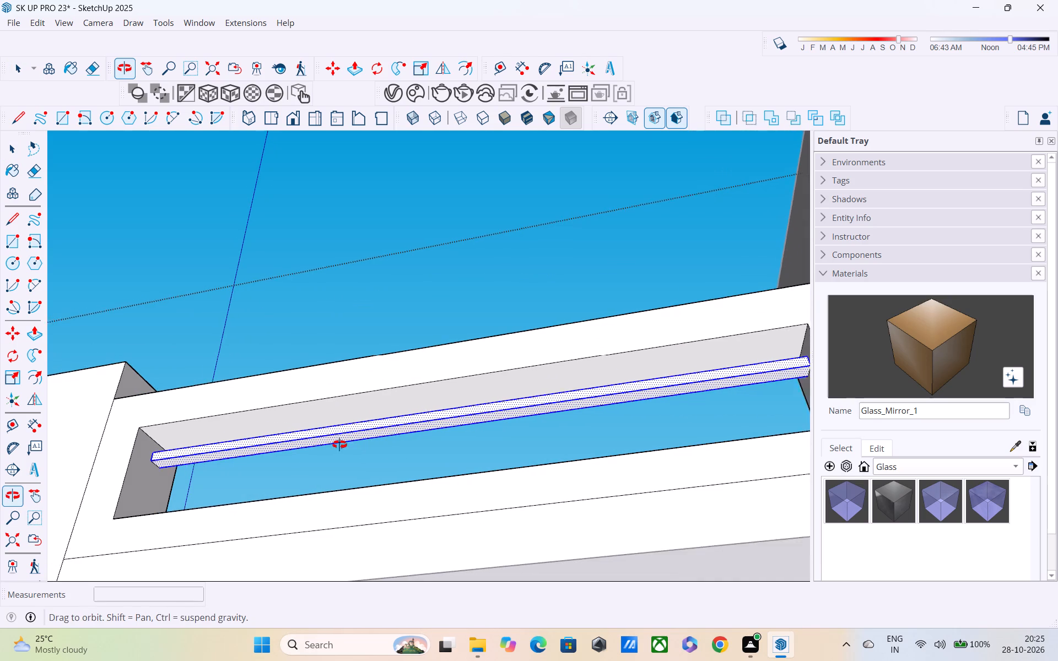
middle_click_drag(339, 445, 150, 504)
scroll(408, 416, "up", 11)
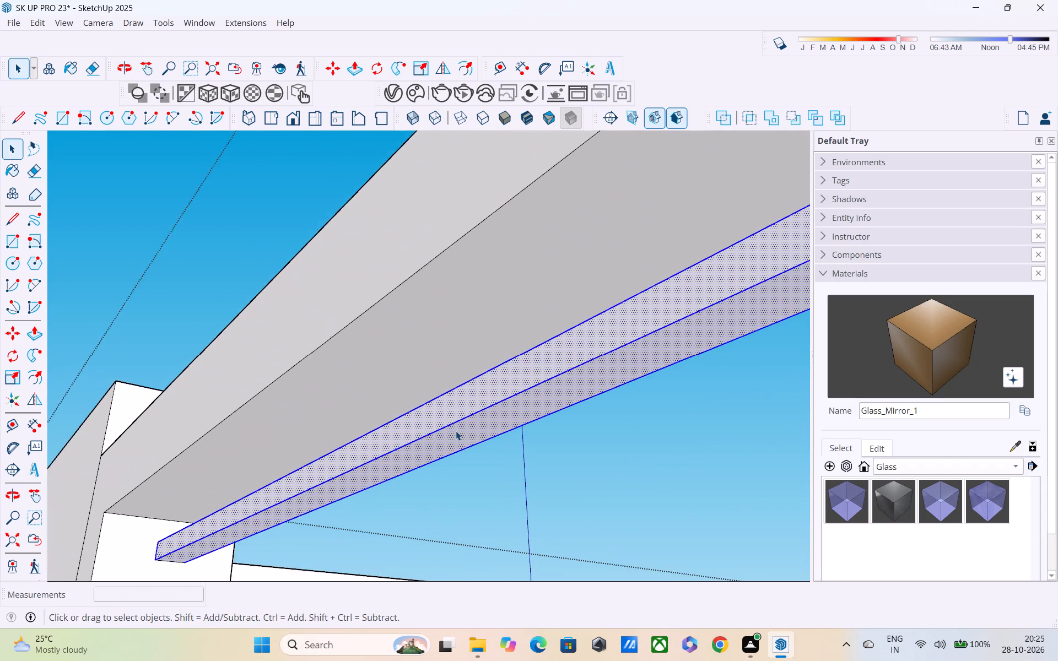
scroll(456, 431, "up", 2)
middle_click_drag(446, 426, 152, 510)
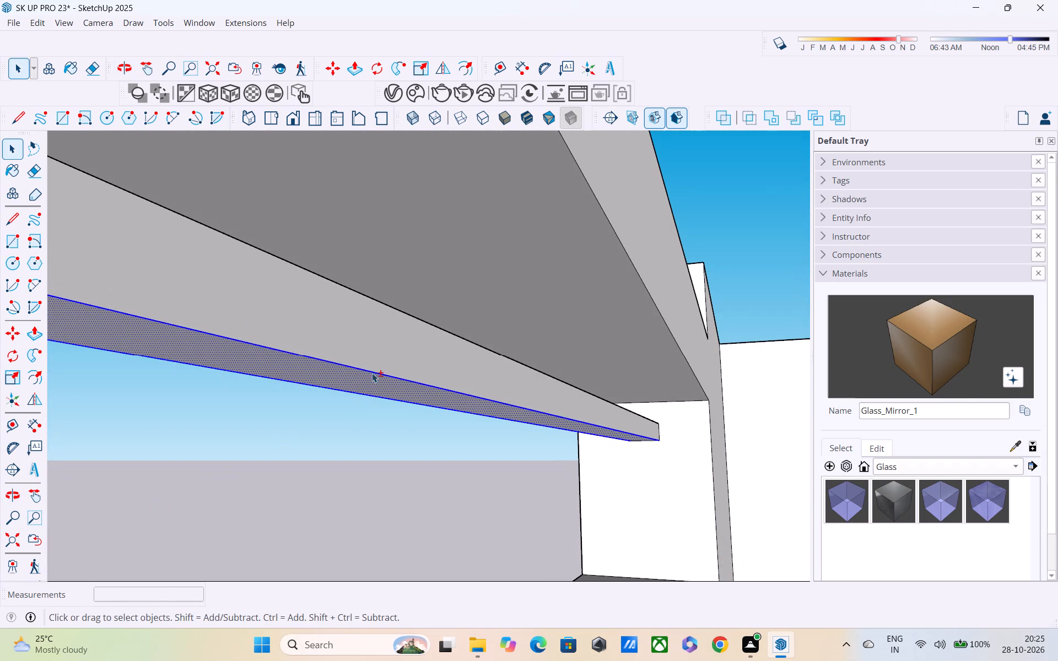
left_click(375, 365, "shift")
scroll(383, 345, "up", 1, "shift")
middle_click_drag(385, 354, 393, 414)
left_click(368, 301, "shift")
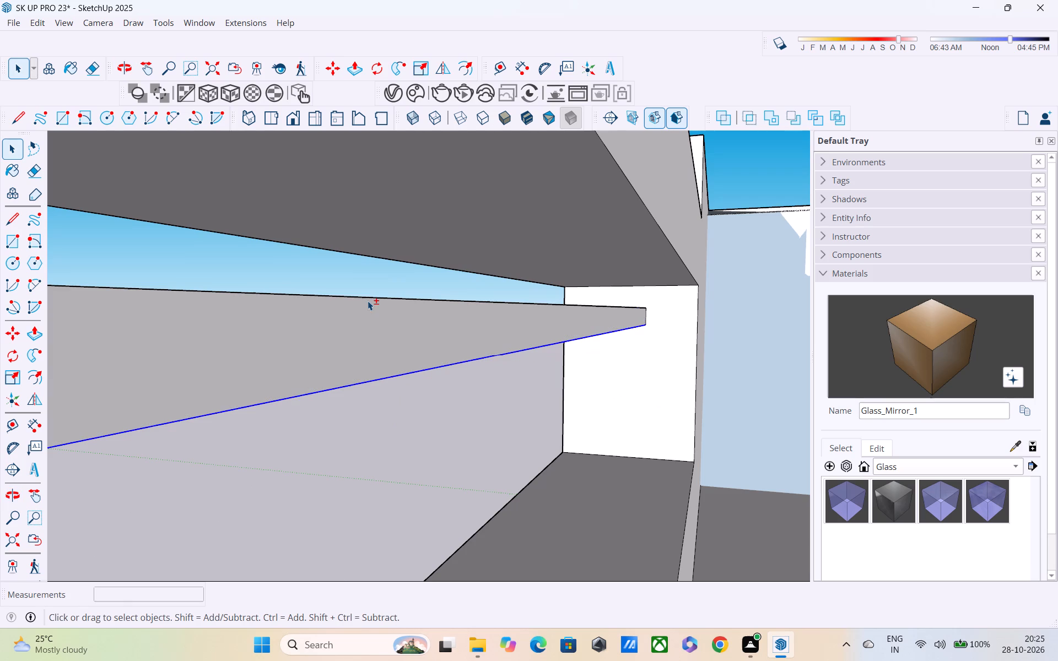
left_click(366, 295, "shift")
left_click(366, 299, "shift")
left_click(366, 331, "shift")
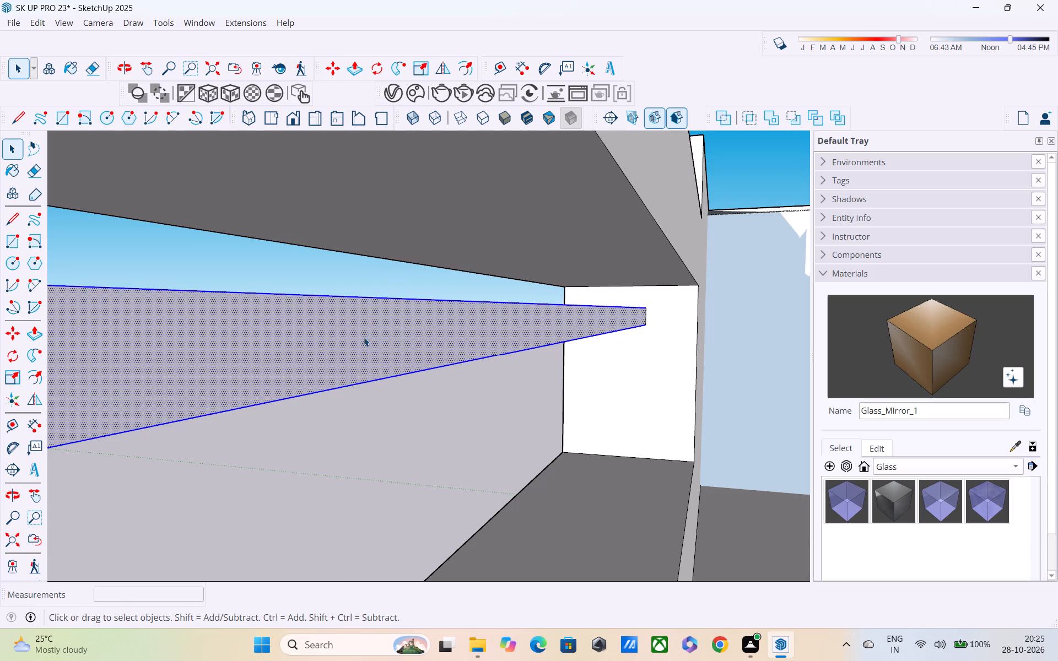
middle_click_drag(374, 355, 442, 389)
left_click(337, 289, "shift")
middle_click_drag(327, 305, 710, 313)
scroll(537, 315, "down", 7)
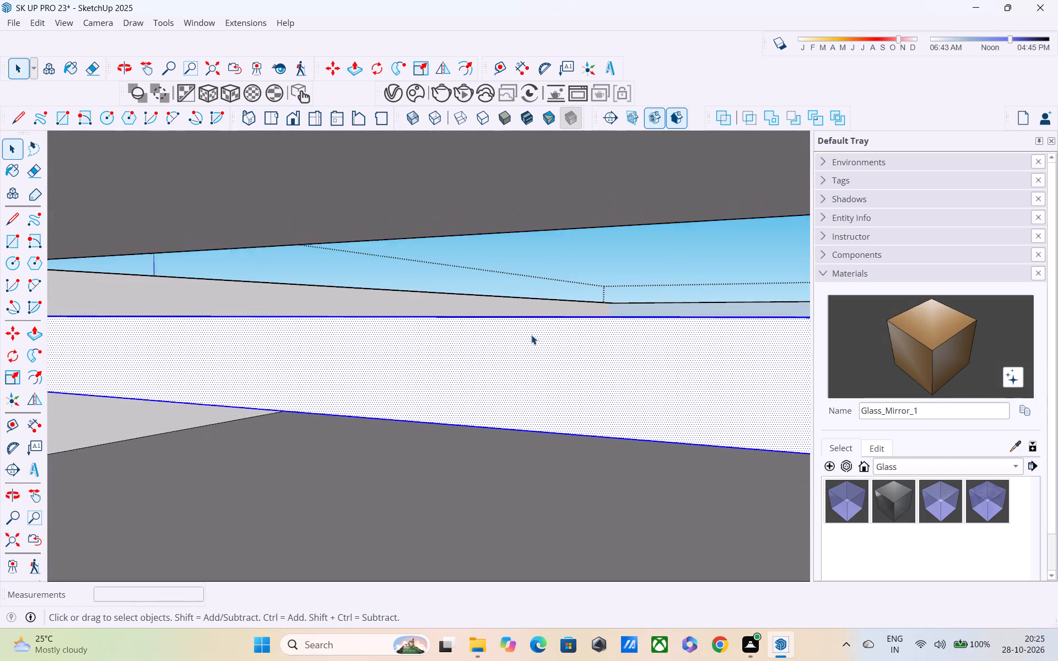
scroll(531, 335, "down", 2)
key("m")
scroll(518, 364, "down", 4)
middle_click_drag(483, 377, 706, 347, "shift")
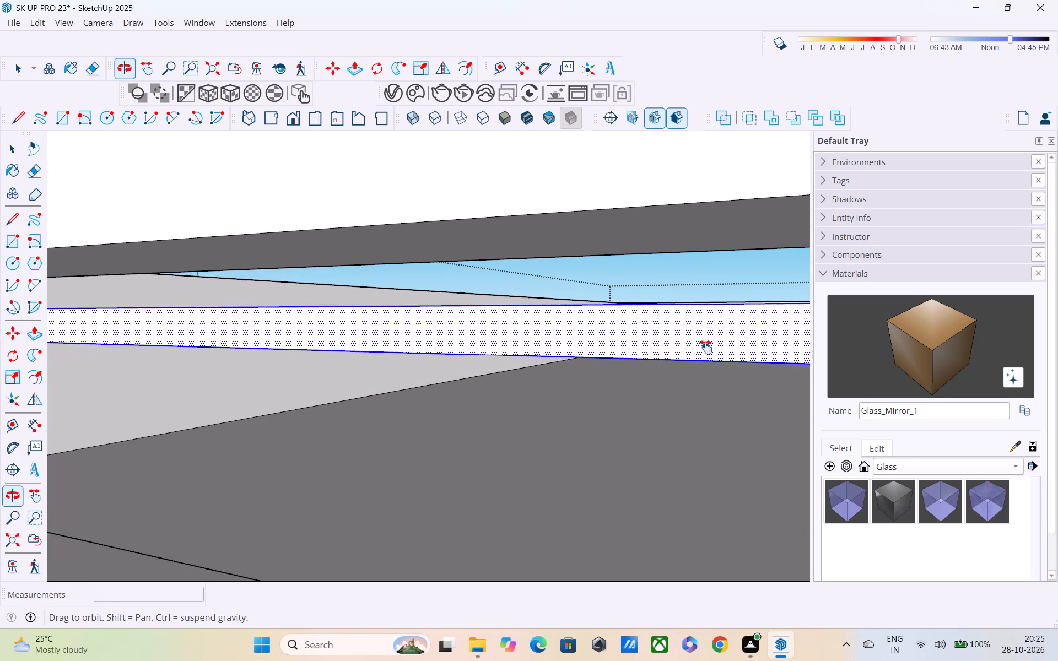
middle_click_drag(706, 347, 710, 343, "shift")
middle_click_drag(483, 349, 874, 357, "shift")
middle_click_drag(272, 371, 336, 342)
scroll(342, 345, "down", 1, "shift")
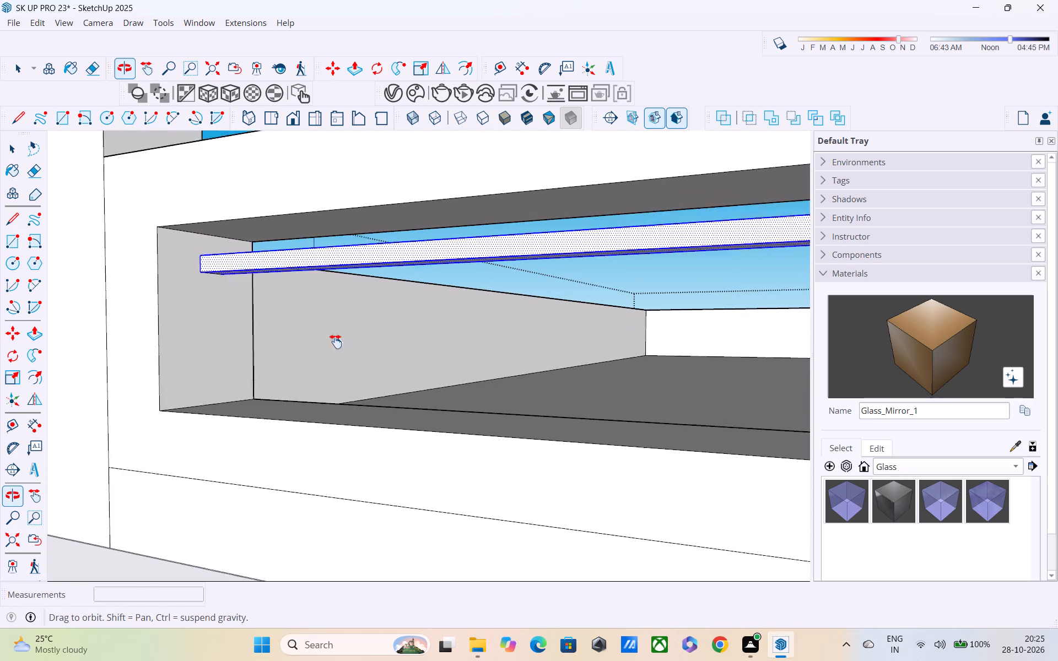
middle_click_drag(336, 342, 334, 338)
left_click(190, 259)
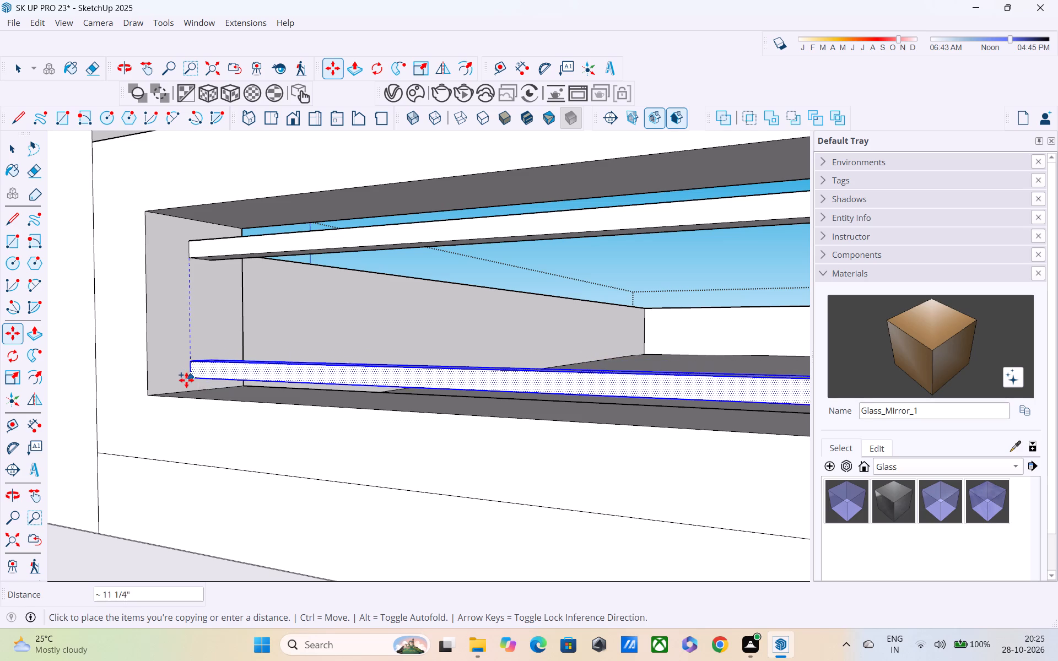
left_click(186, 381)
type("/2")
key("Return")
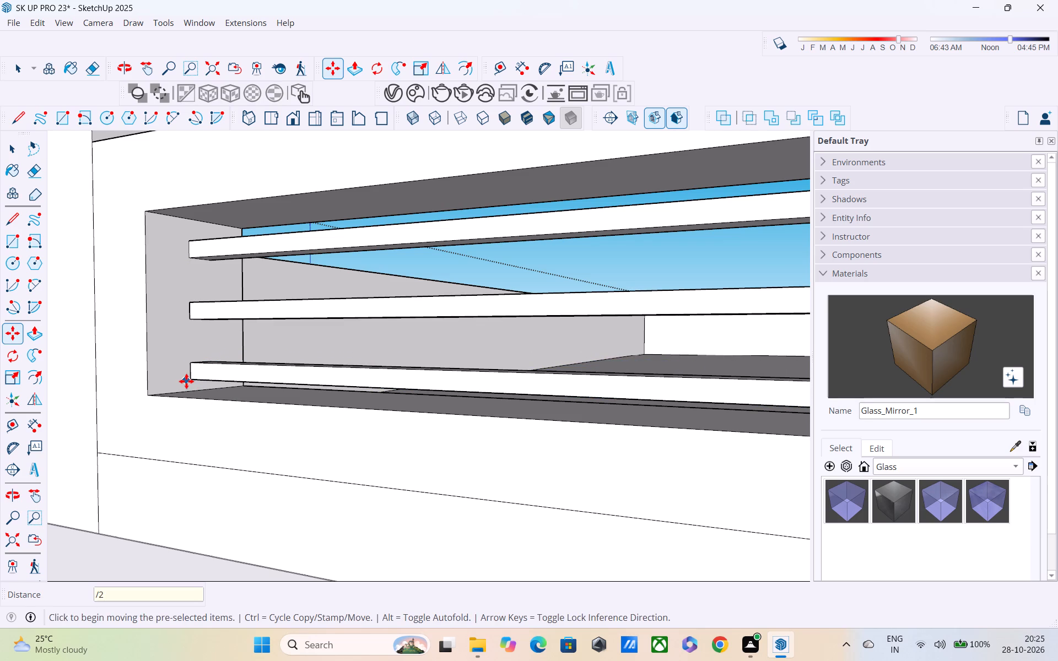
Change the bar copy array to divide the same distance by 3.
scroll(186, 382, "down", 19)
middle_click_drag(321, 363, 419, 357)
scroll(426, 348, "down", 3)
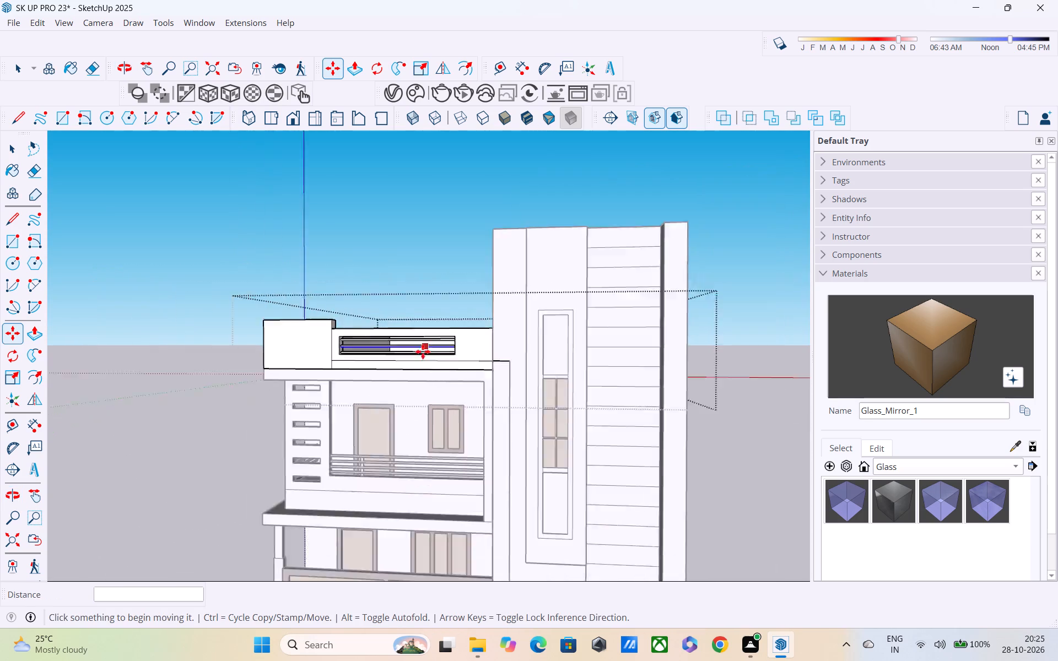
scroll(423, 351, "down", 1)
scroll(343, 411, "down", 3)
type("/3")
key("Return")
Draw a 6" line across the parapet's top face at the inner corner beside the tower, closing off the short return wall.
scroll(383, 333, "up", 8)
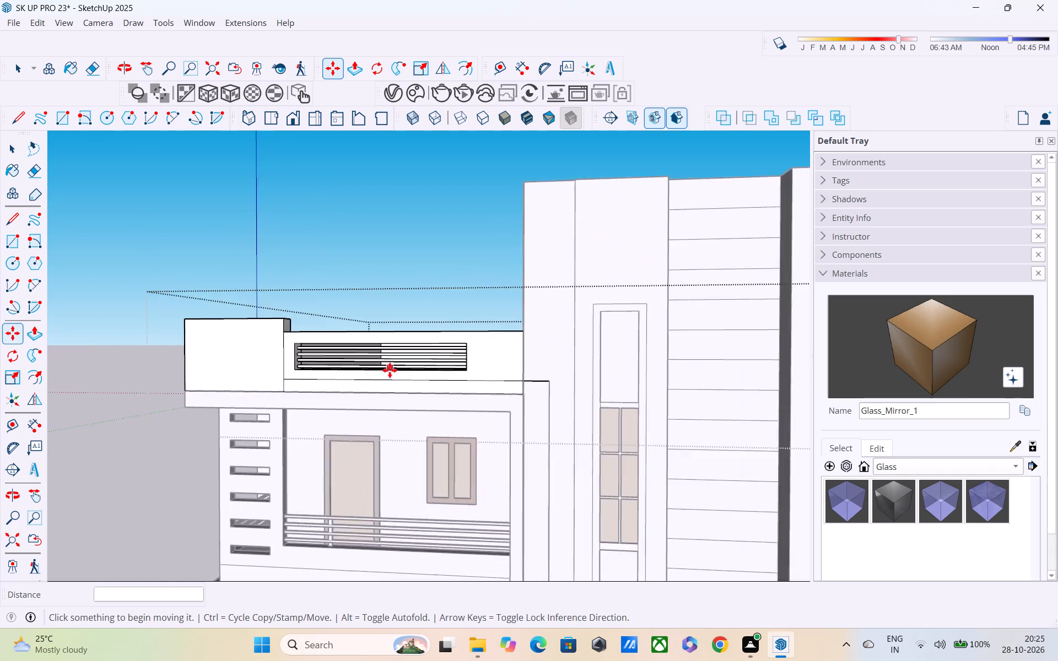
scroll(390, 370, "up", 6)
scroll(389, 359, "down", 4)
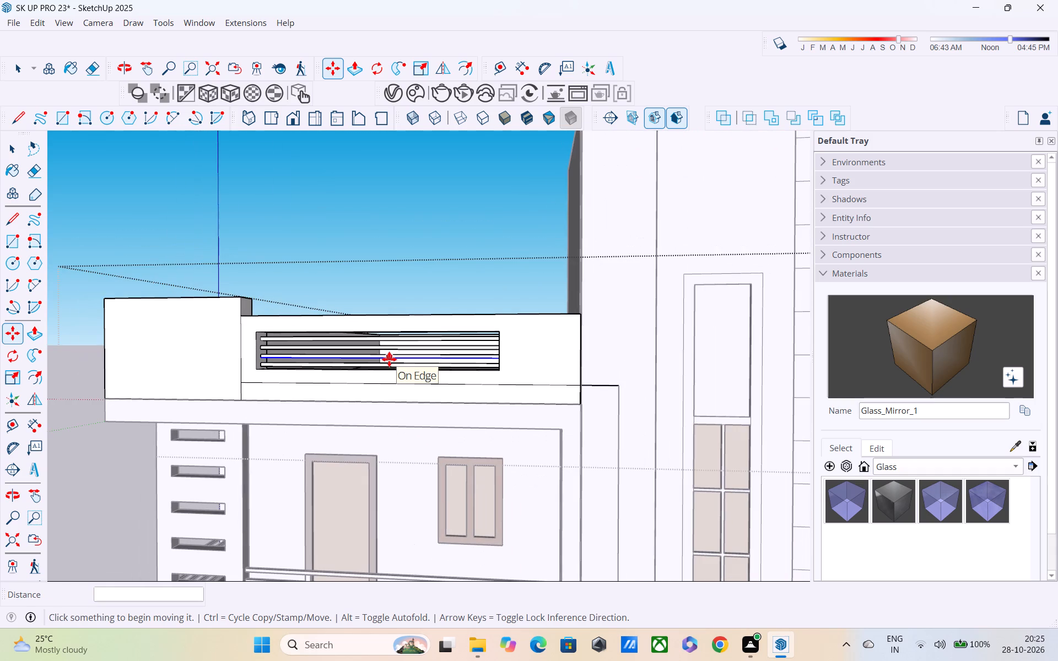
scroll(389, 359, "up", 3)
scroll(389, 359, "down", 4)
middle_click_drag(391, 367, 488, 446)
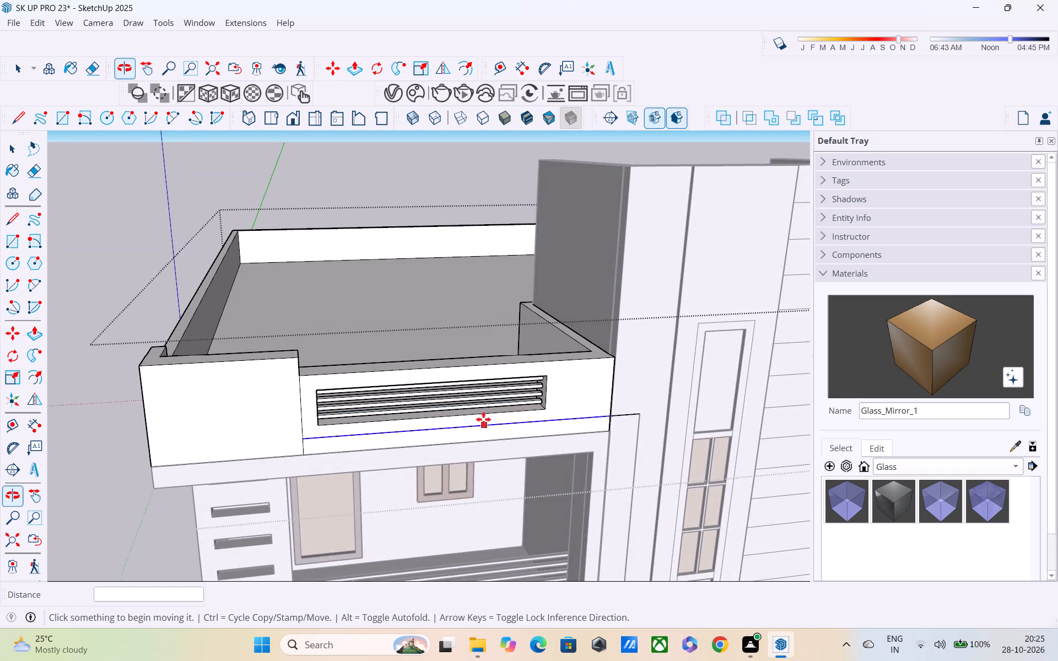
scroll(482, 414, "down", 2)
middle_click_drag(479, 403, 682, 481)
middle_click_drag(575, 368, 703, 445)
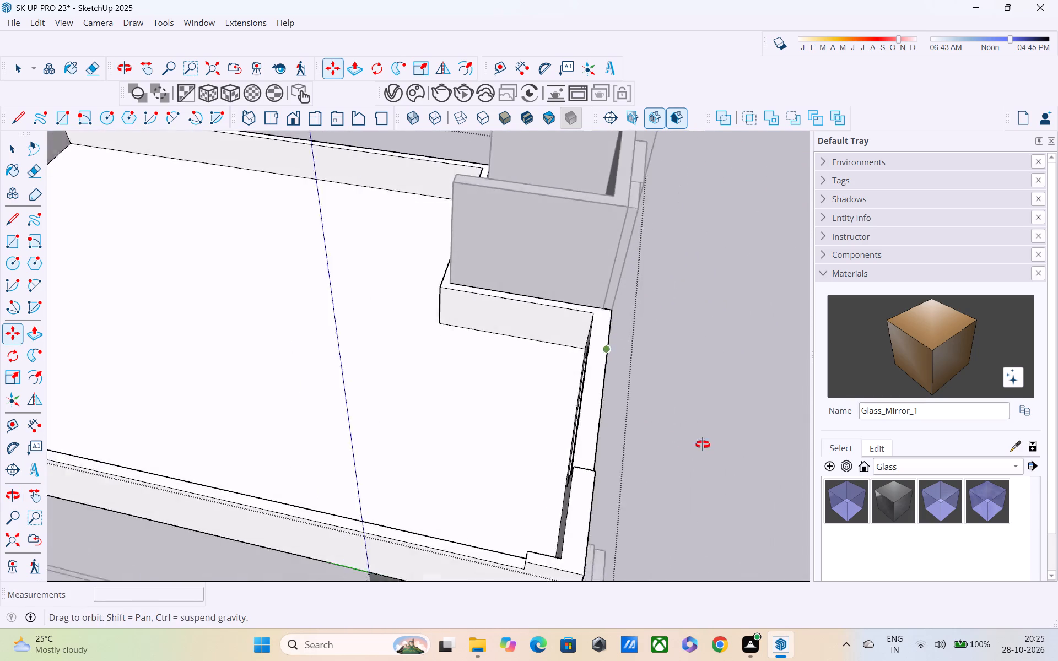
middle_click_drag(703, 445, 739, 390)
scroll(513, 315, "up", 3)
middle_click_drag(512, 292, 588, 294)
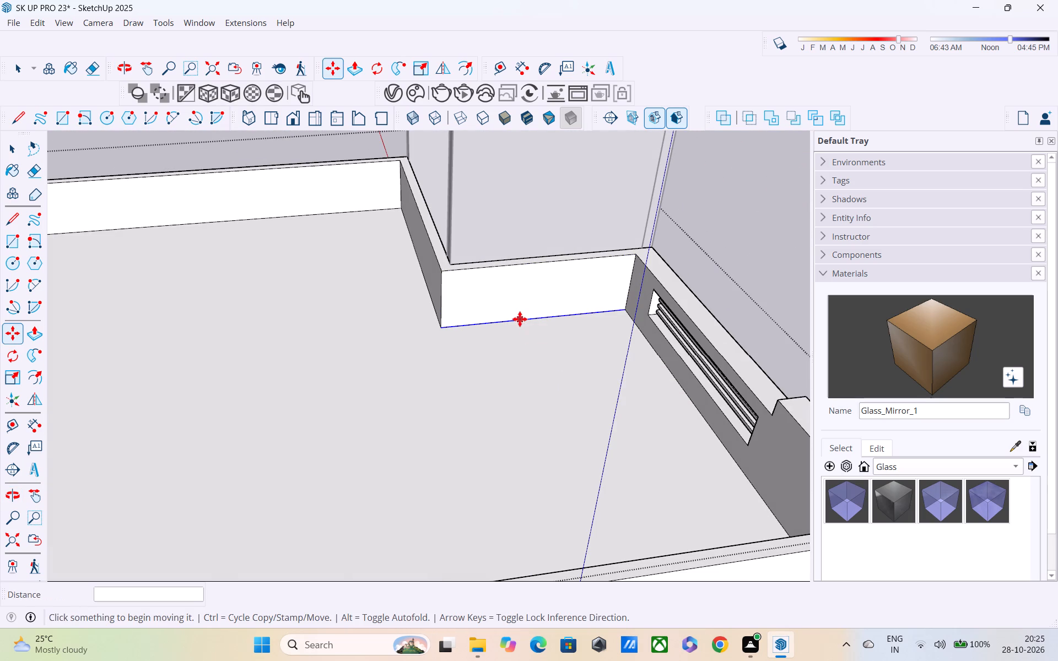
key("space")
key("l")
scroll(448, 261, "up", 3)
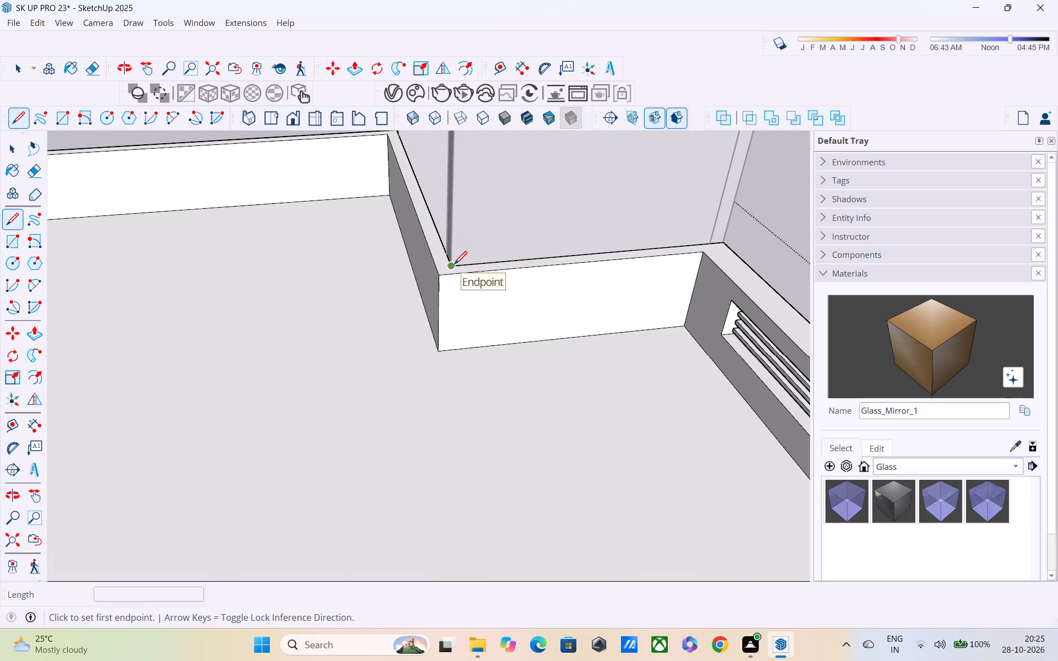
left_click(454, 266)
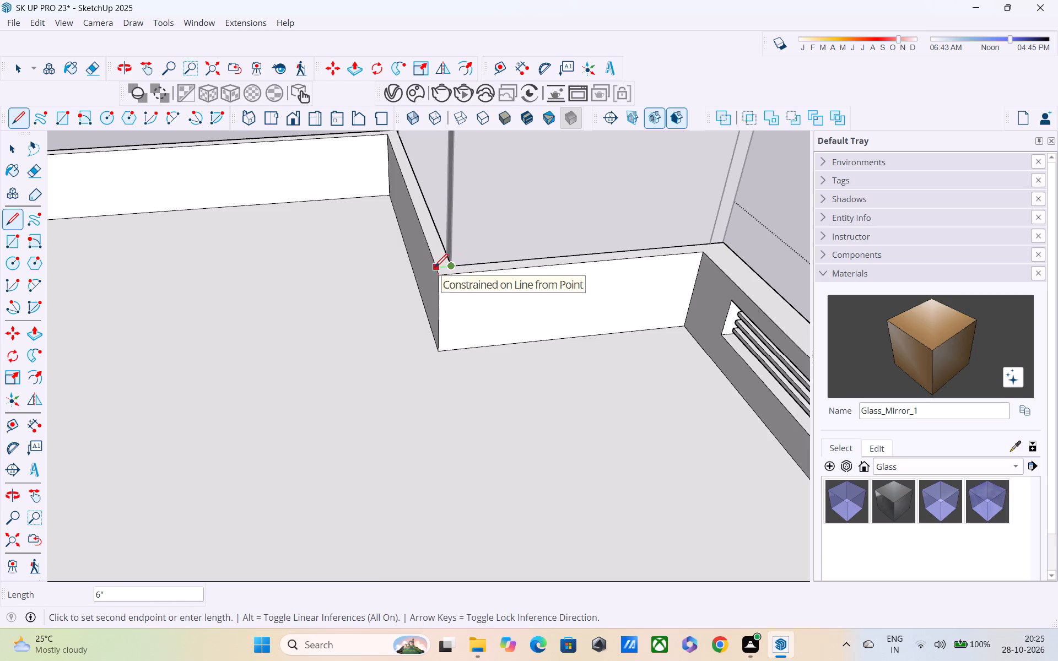
left_click(435, 268)
key("space")
key("p")
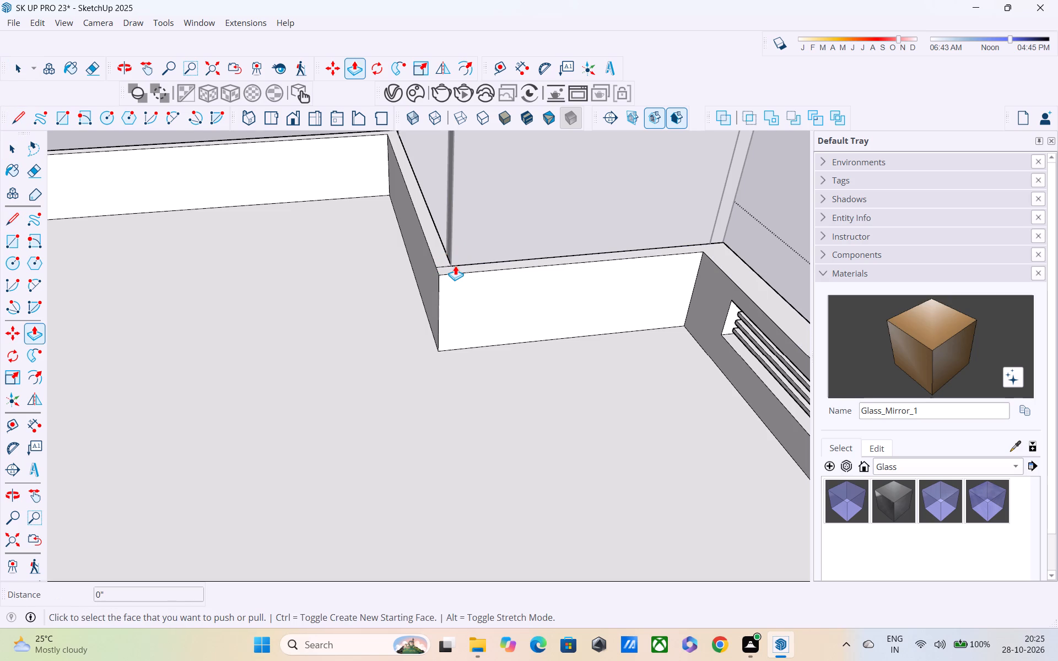
left_click(455, 266)
key("space")
Draw a line across the short return wall's top face at its other end, where it meets the front parapet.
middle_click_drag(597, 312, 415, 310)
key("l")
left_click(590, 326)
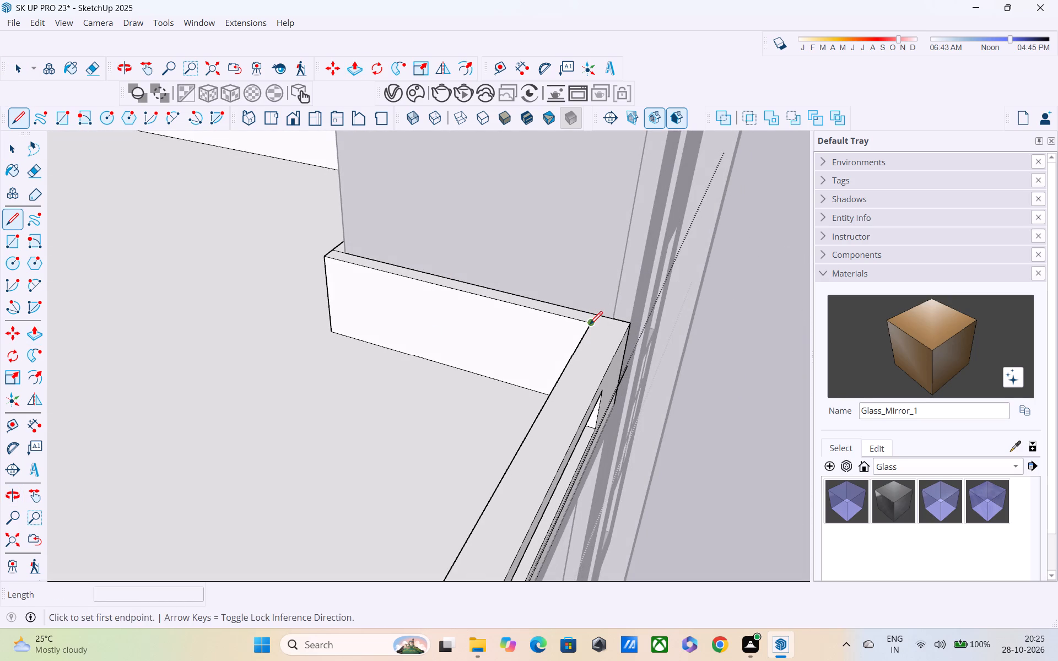
left_click(597, 313)
key("space")
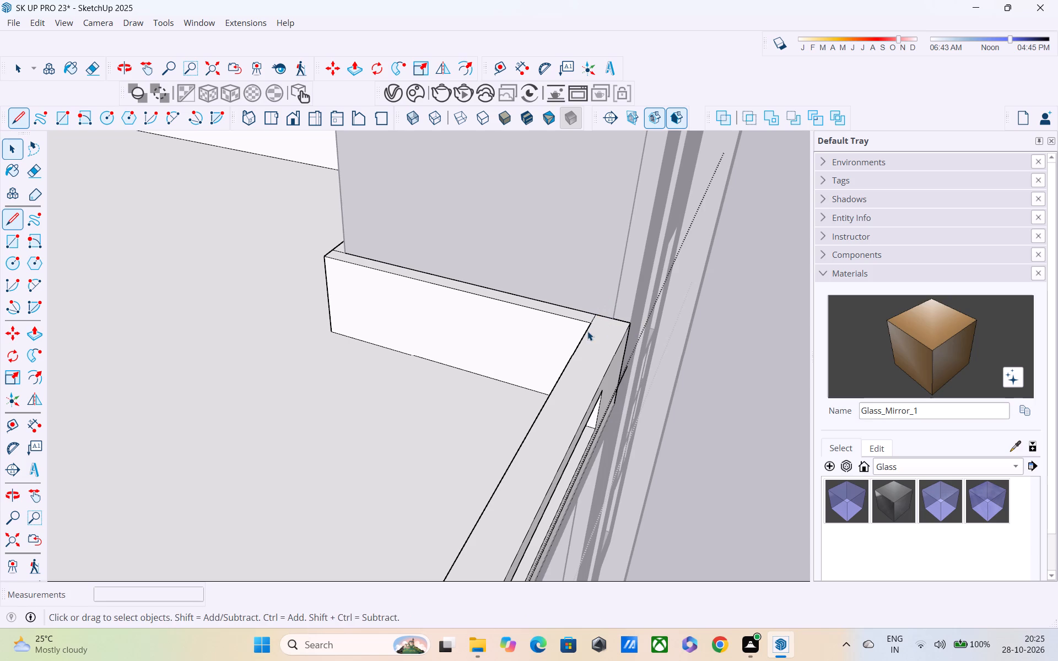
Push/Pull the short return wall's top face down 3' to the roof floor.
key("p")
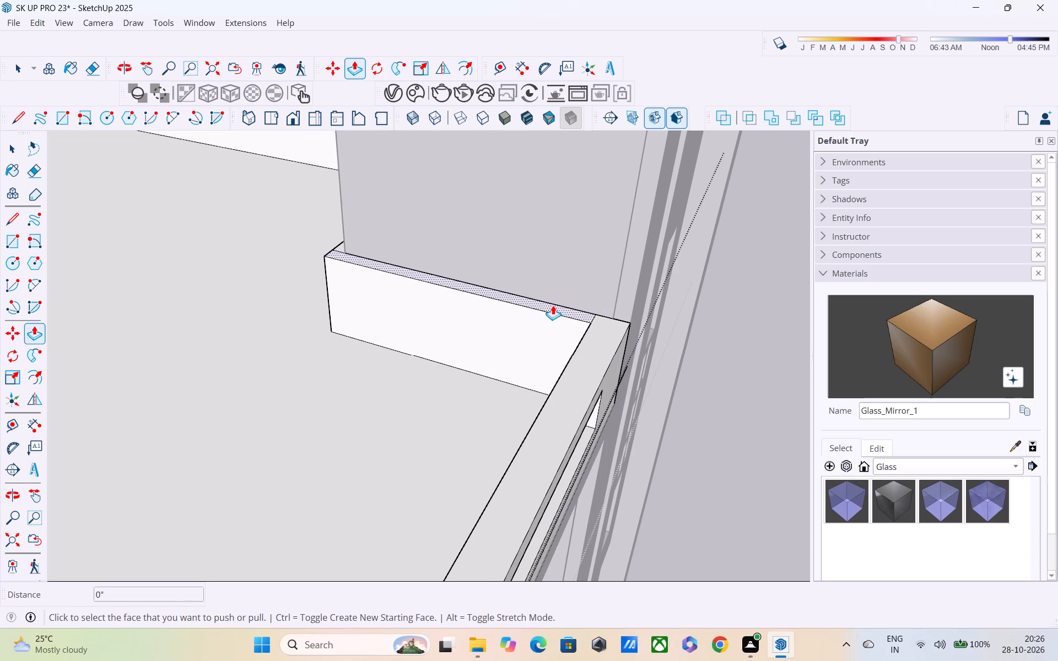
left_click(552, 306)
left_click(494, 396)
middle_click_drag(383, 397, 505, 408)
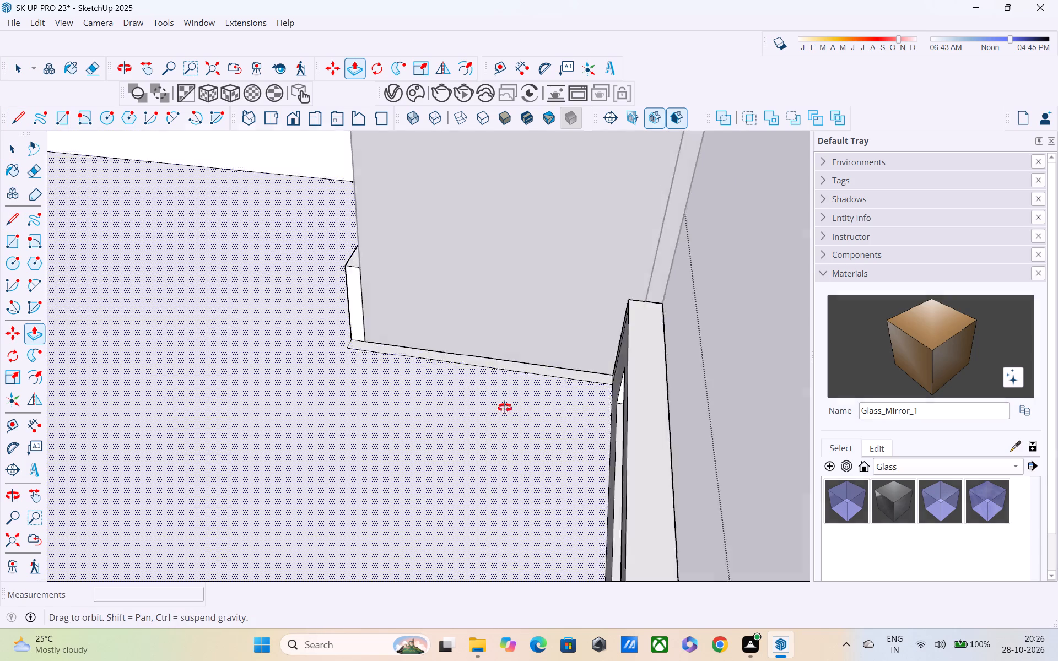
middle_click_drag(505, 408, 787, 382)
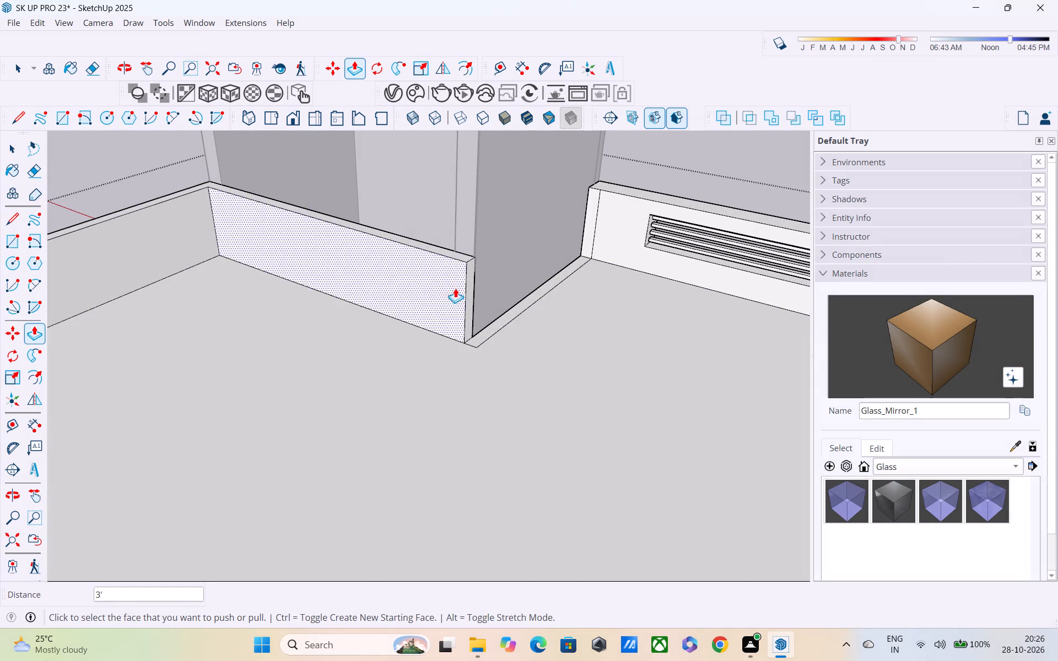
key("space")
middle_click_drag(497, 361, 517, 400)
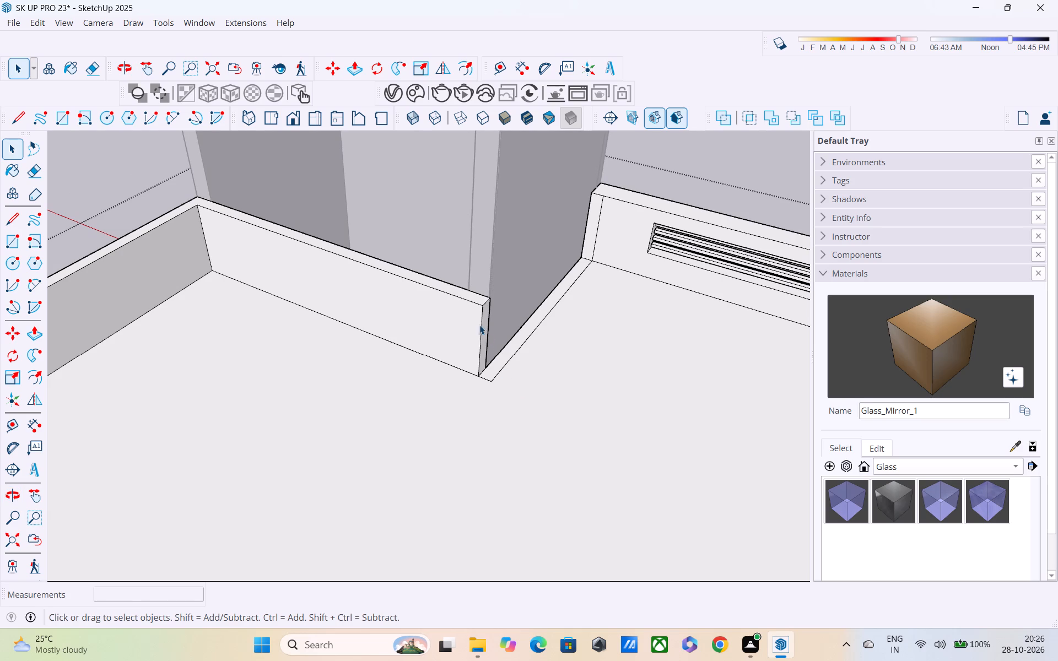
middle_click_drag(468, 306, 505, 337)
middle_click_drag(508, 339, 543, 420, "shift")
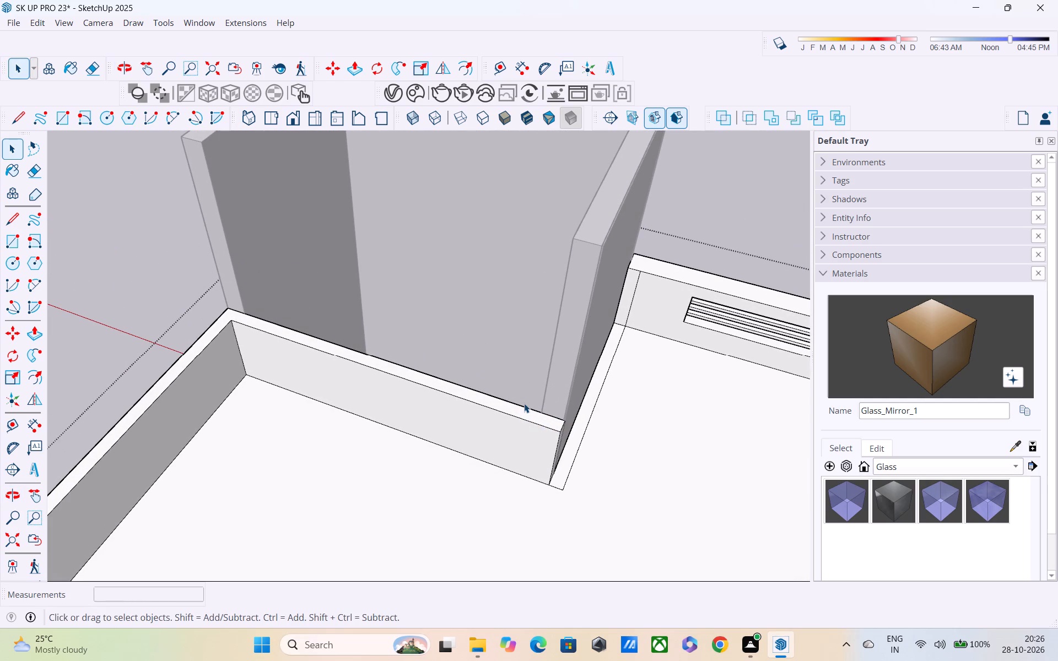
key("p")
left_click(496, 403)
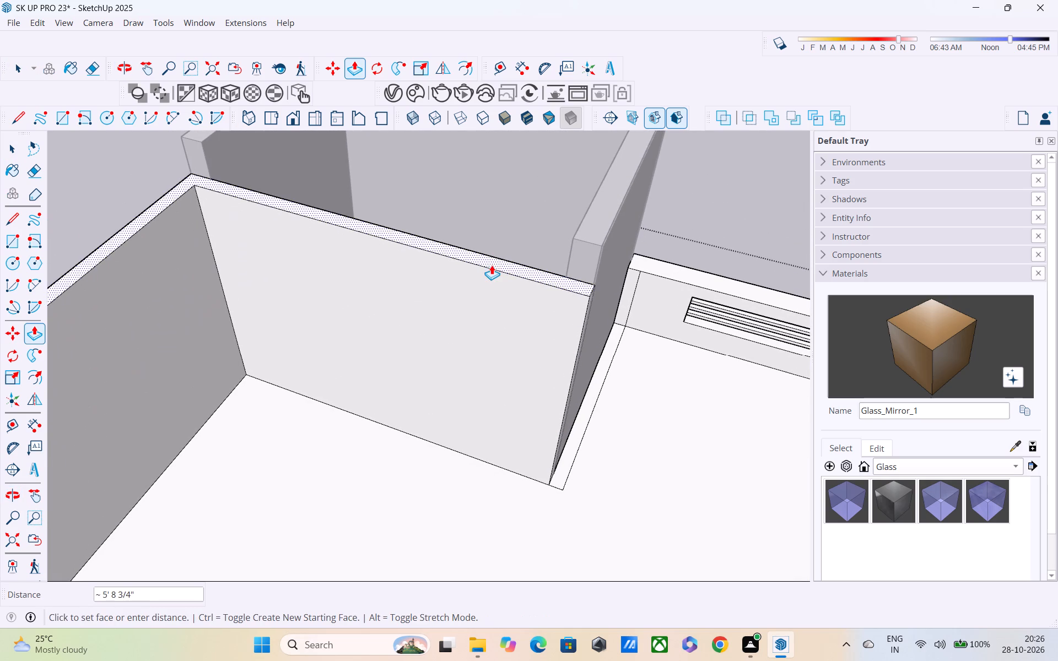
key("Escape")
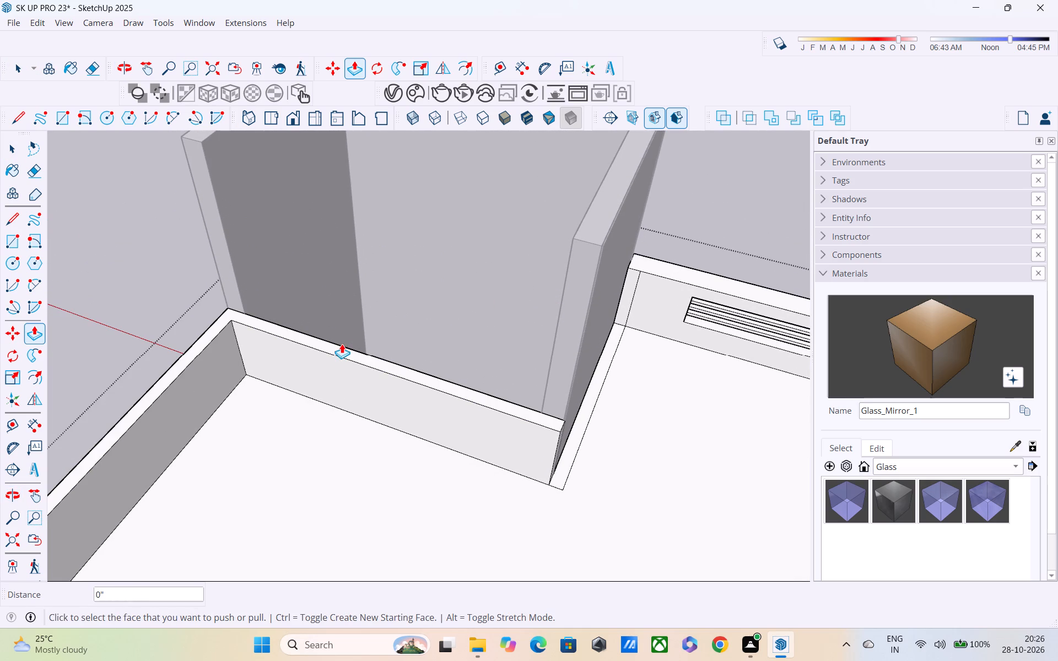
Draw a 6" line across the parapet's top face at the outer corner, separating the section that runs along the tower's open side.
key("l")
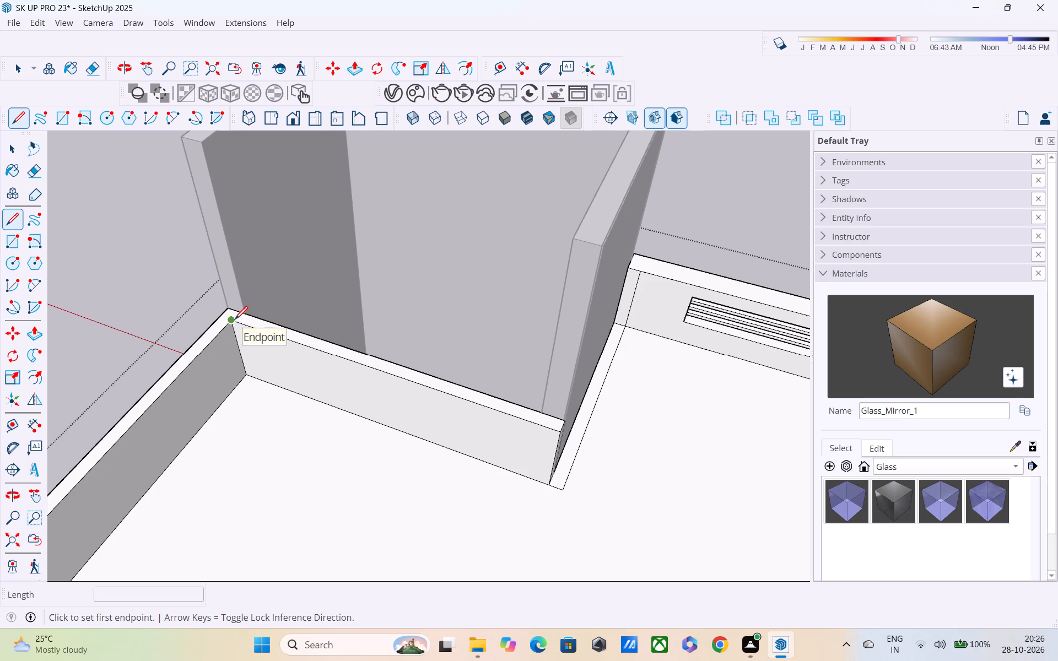
left_click(233, 323)
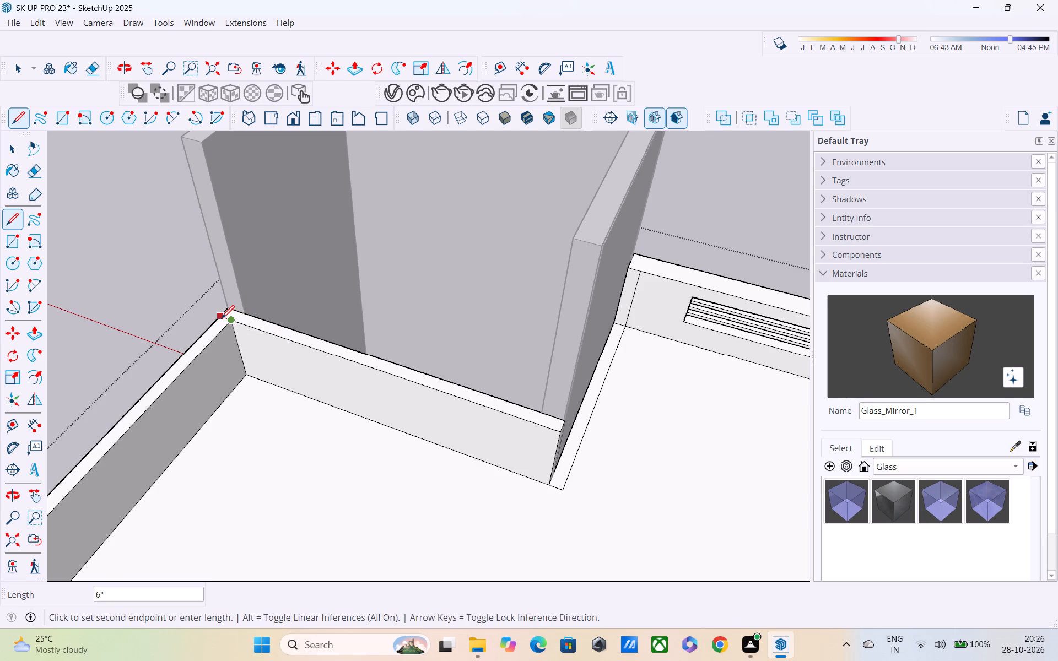
left_click(222, 319)
Push/Pull the separated parapet section's top face up 7' to the height of the tower walls.
key("p")
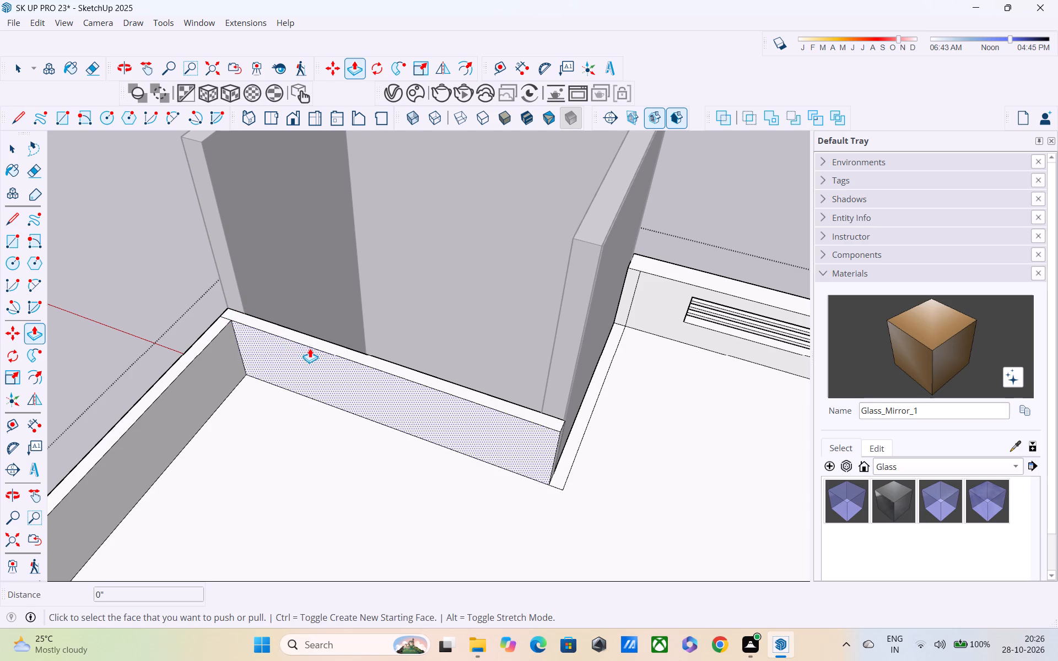
left_click(313, 343)
scroll(323, 272, "down", 2)
middle_click_drag(323, 272, 325, 406, "shift")
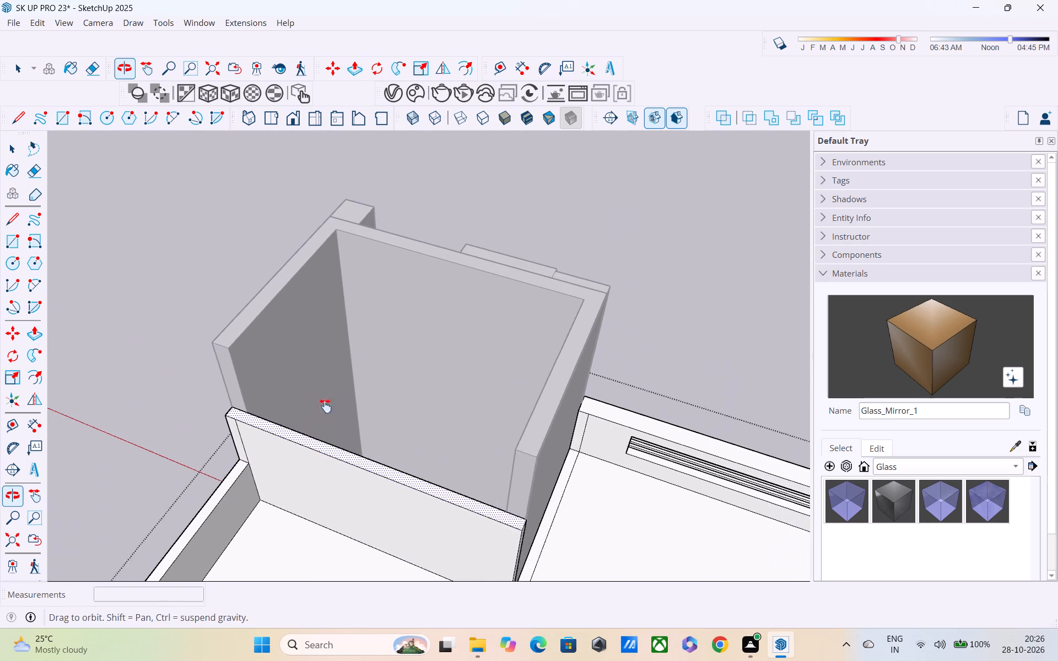
middle_click_drag(325, 406, 325, 407, "shift")
left_click(542, 439)
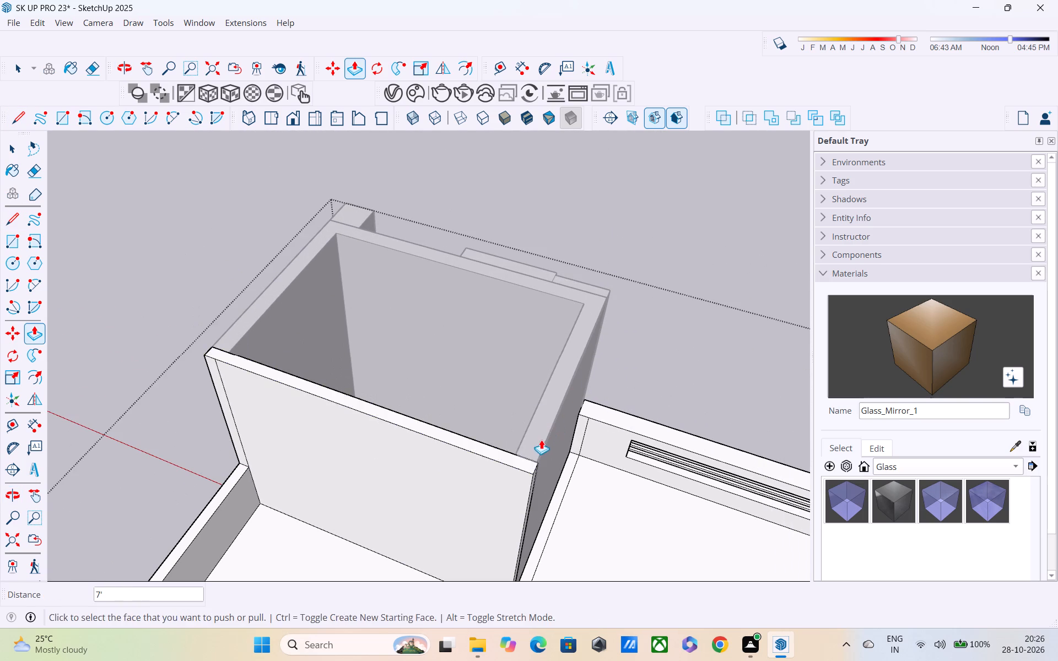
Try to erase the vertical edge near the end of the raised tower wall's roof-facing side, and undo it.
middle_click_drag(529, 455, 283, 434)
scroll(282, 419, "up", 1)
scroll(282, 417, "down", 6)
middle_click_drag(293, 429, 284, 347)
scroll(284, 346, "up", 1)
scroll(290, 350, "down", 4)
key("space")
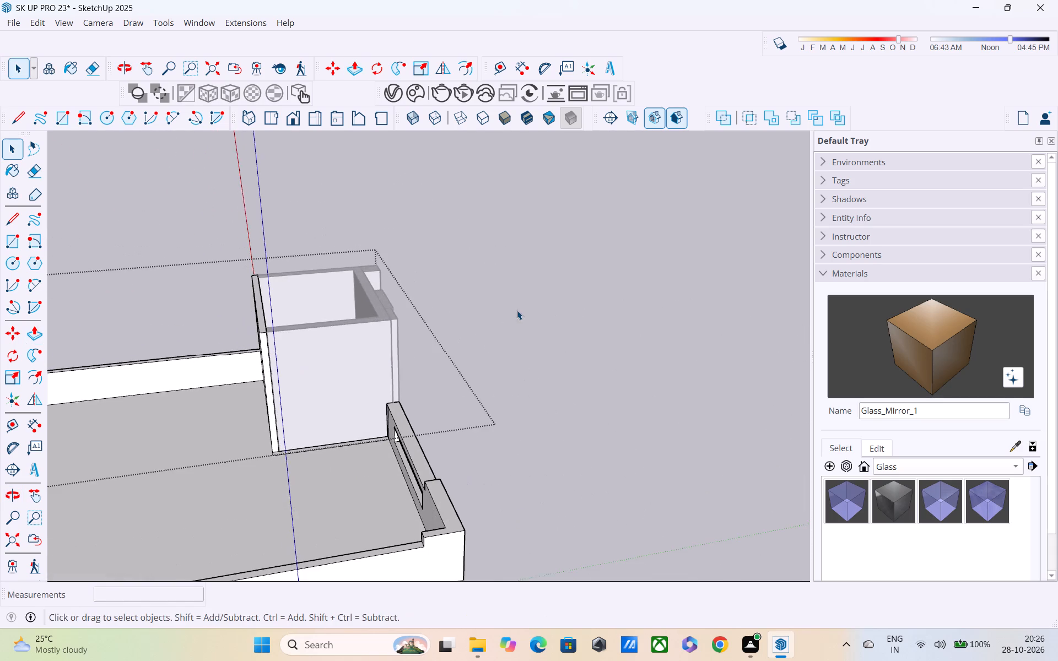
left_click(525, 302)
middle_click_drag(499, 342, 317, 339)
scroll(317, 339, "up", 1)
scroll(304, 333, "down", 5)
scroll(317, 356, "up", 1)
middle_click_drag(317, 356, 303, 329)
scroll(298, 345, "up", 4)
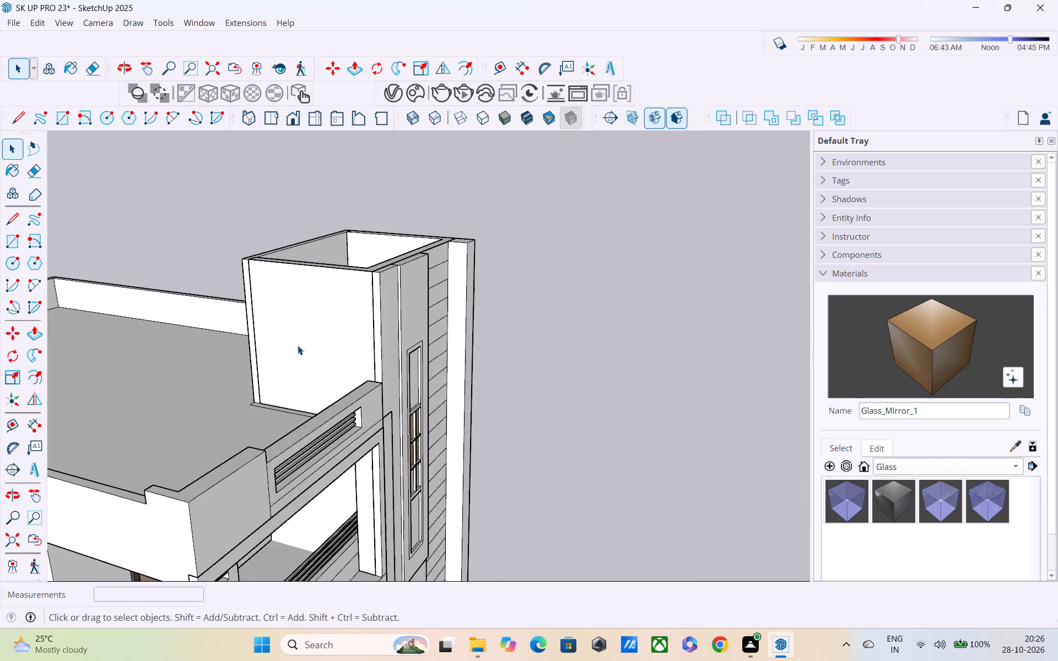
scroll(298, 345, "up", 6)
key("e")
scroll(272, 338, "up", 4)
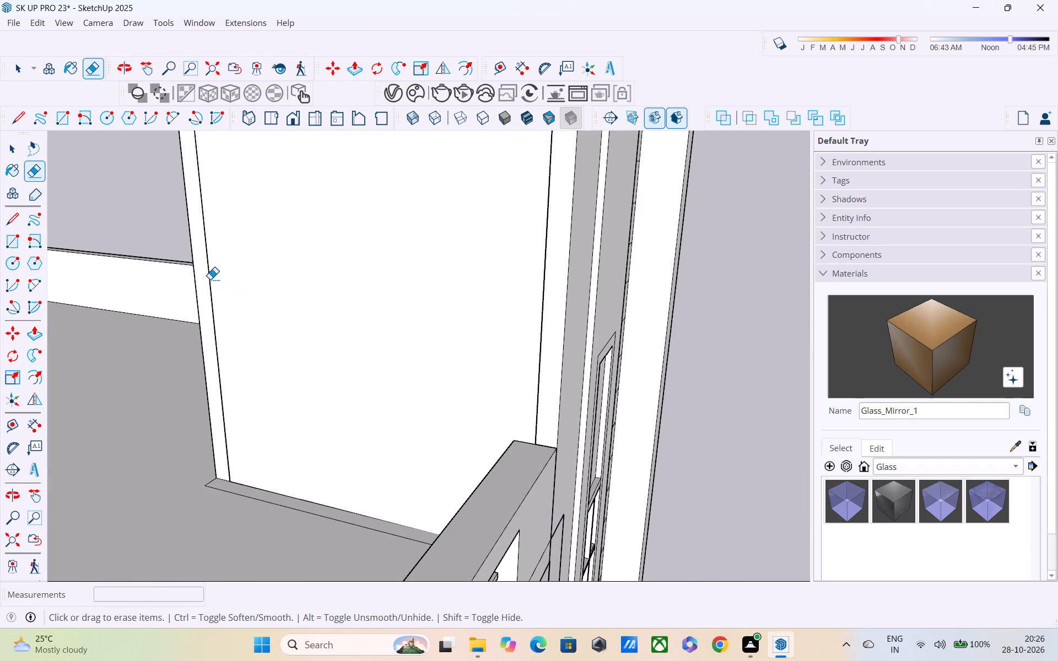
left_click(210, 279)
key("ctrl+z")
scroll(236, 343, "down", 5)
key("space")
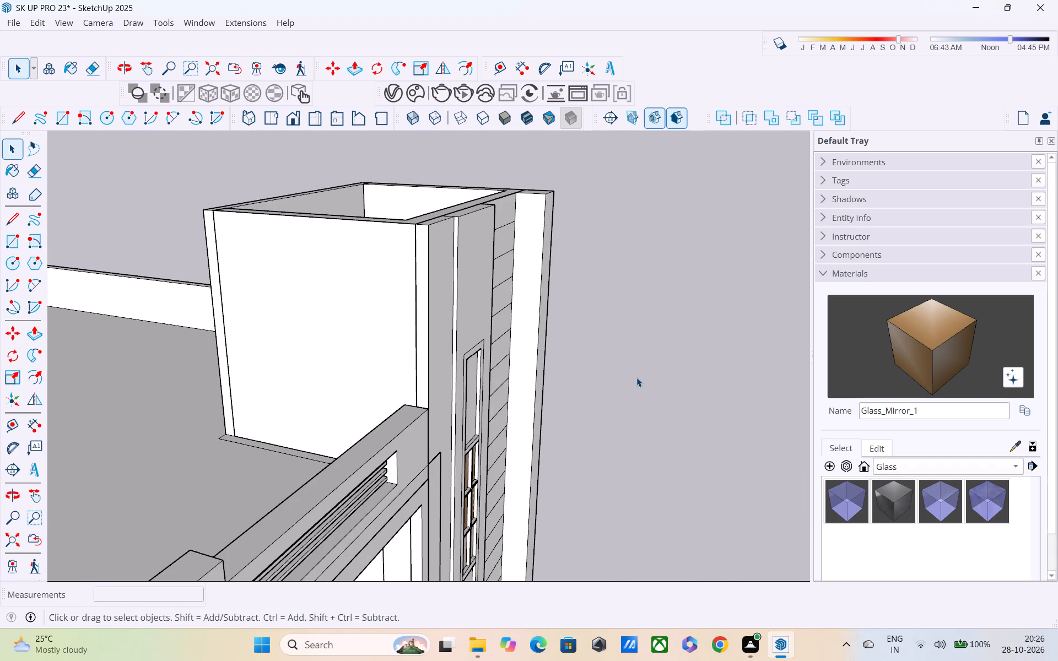
Examine the house's front, side walls, tower and roof from several angles.
scroll(638, 369, "down", 1)
middle_click_drag(632, 366, 541, 334)
scroll(539, 334, "up", 1)
scroll(533, 332, "down", 6)
middle_click_drag(574, 371, 429, 344)
scroll(429, 344, "up", 1)
scroll(429, 344, "down", 6)
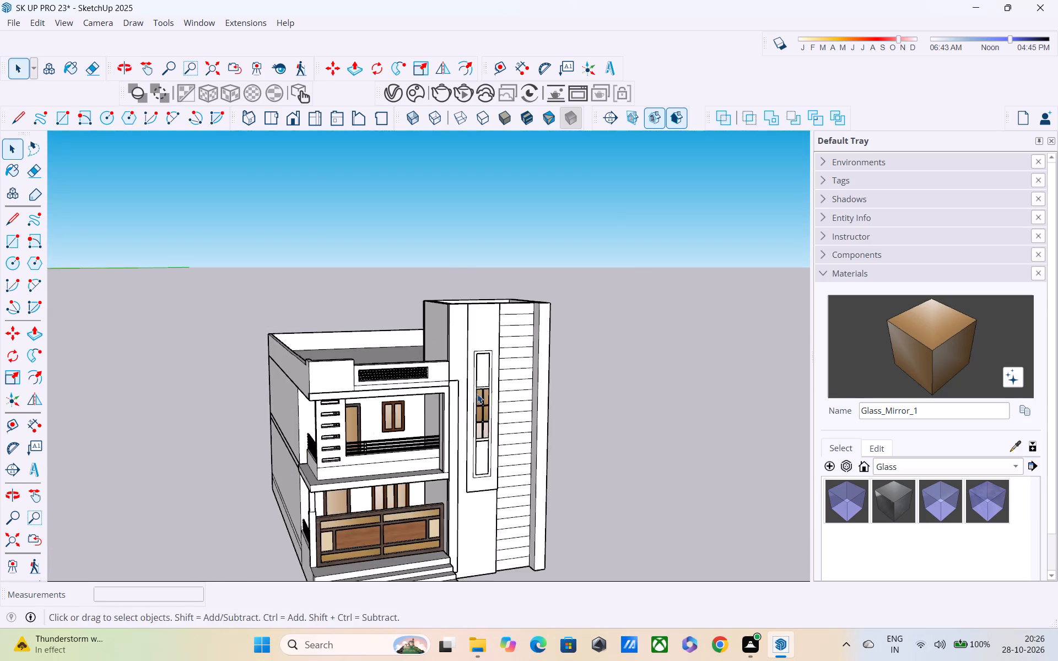
middle_click_drag(477, 393, 445, 313)
scroll(445, 313, "up", 2)
scroll(449, 333, "down", 4)
middle_click_drag(468, 388, 322, 448)
scroll(377, 453, "up", 6)
middle_click_drag(430, 431, 429, 365, "shift")
scroll(446, 400, "up", 2)
middle_click_drag(447, 397, 406, 360, "shift")
scroll(370, 369, "down", 5)
middle_click_drag(478, 382, 493, 460, "shift")
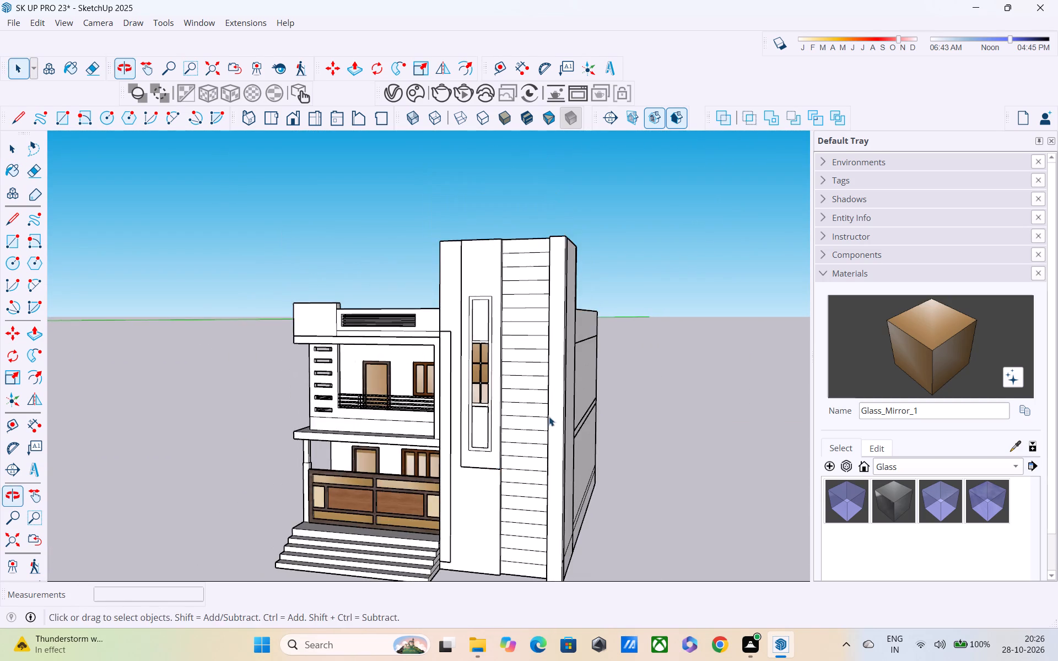
scroll(551, 408, "up", 3)
middle_click_drag(554, 393, 476, 471, "shift")
middle_click_drag(455, 450, 544, 361, "shift")
scroll(567, 400, "down", 1)
middle_click_drag(563, 396, 552, 357, "shift")
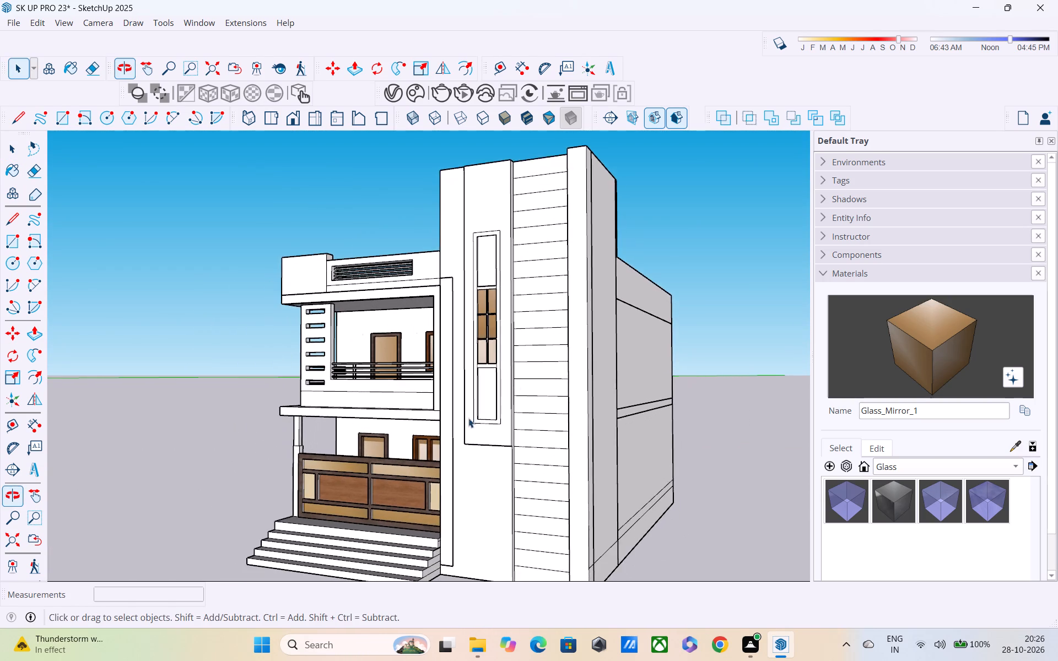
scroll(428, 468, "up", 1)
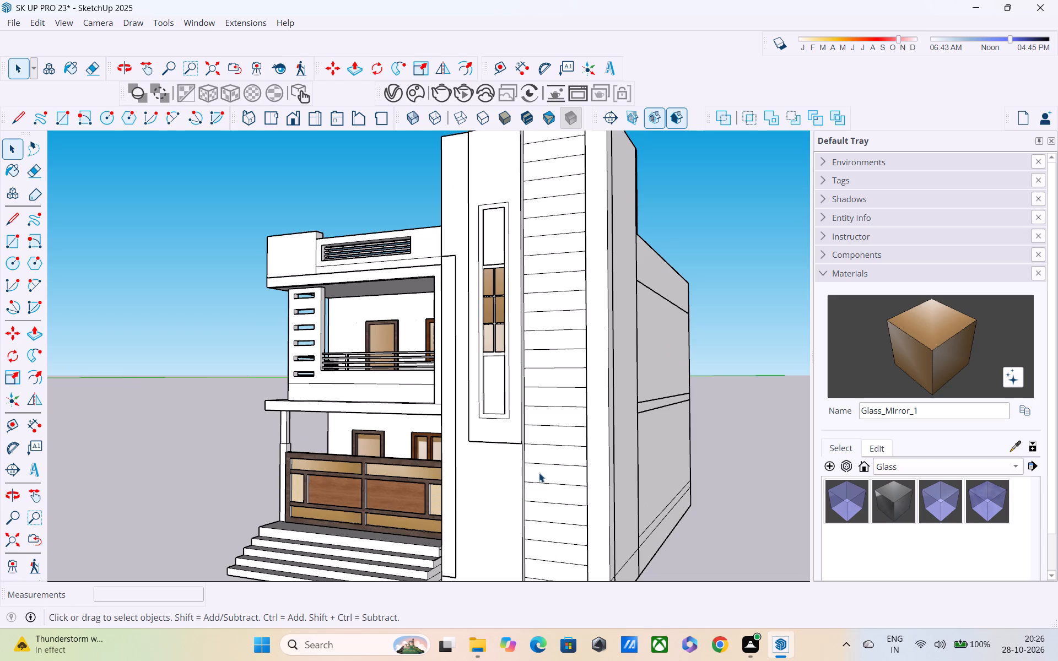
middle_click_drag(541, 470, 894, 532)
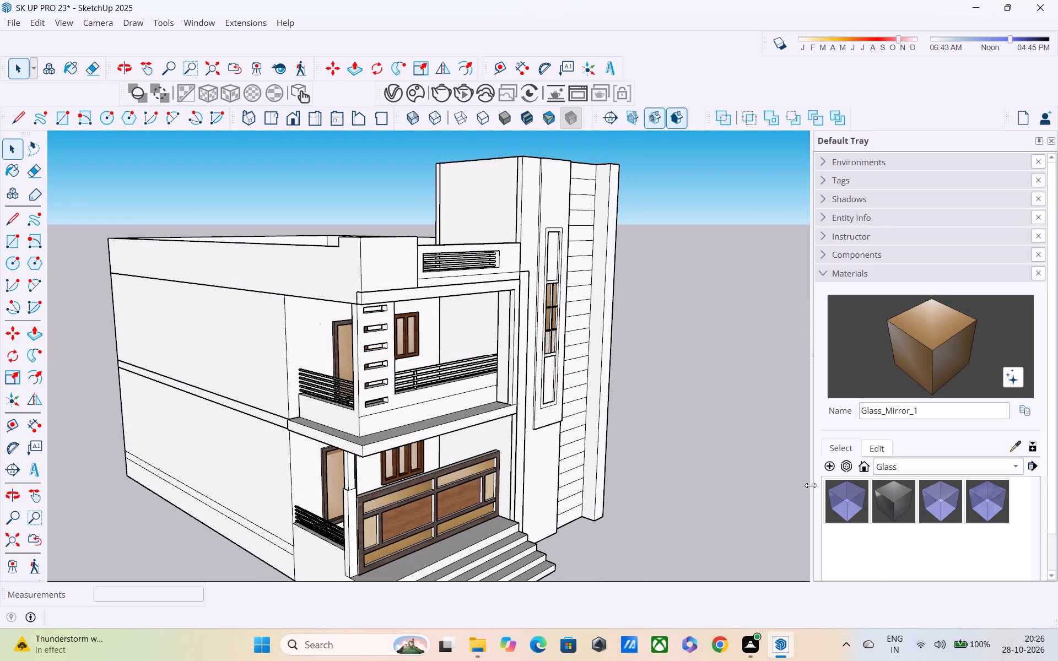
middle_click_drag(806, 487, 817, 552, "shift")
middle_click_drag(792, 419, 797, 540)
middle_click_drag(683, 373, 701, 548, "shift")
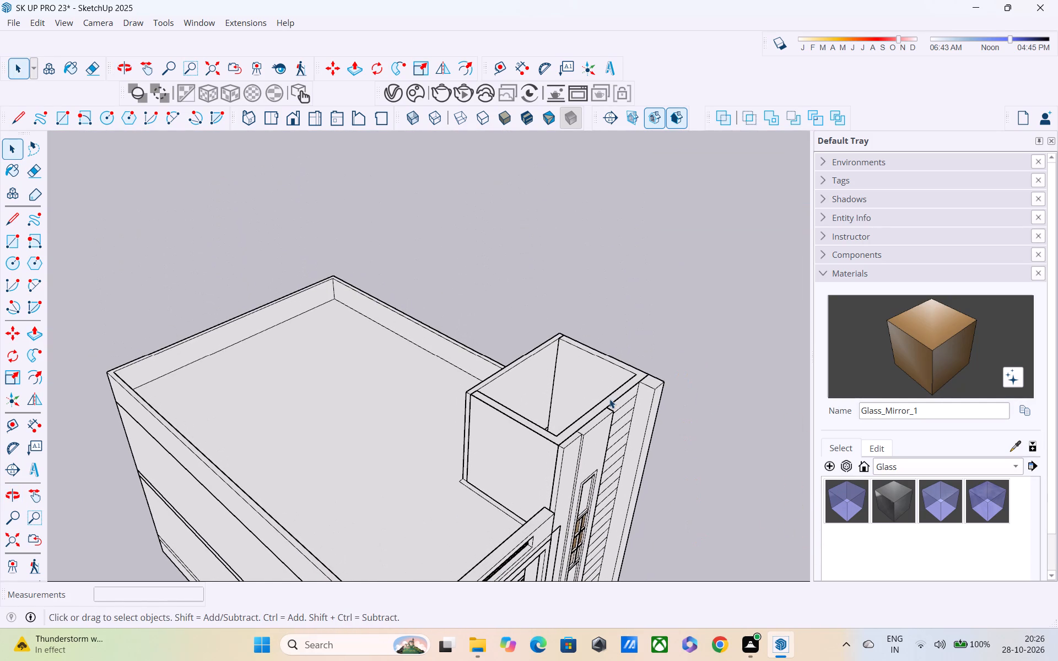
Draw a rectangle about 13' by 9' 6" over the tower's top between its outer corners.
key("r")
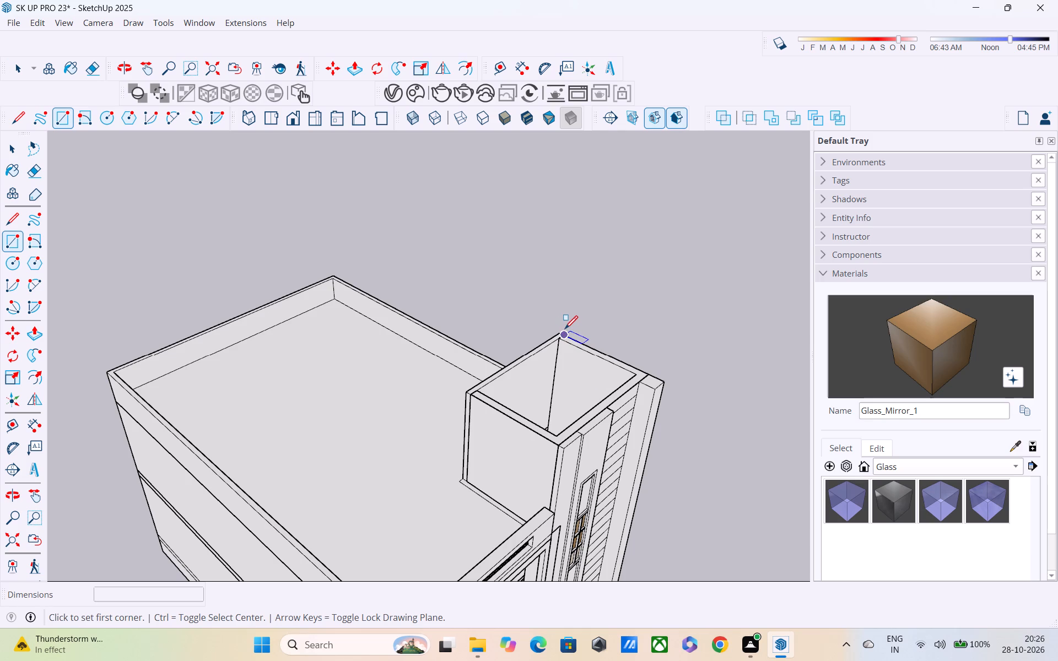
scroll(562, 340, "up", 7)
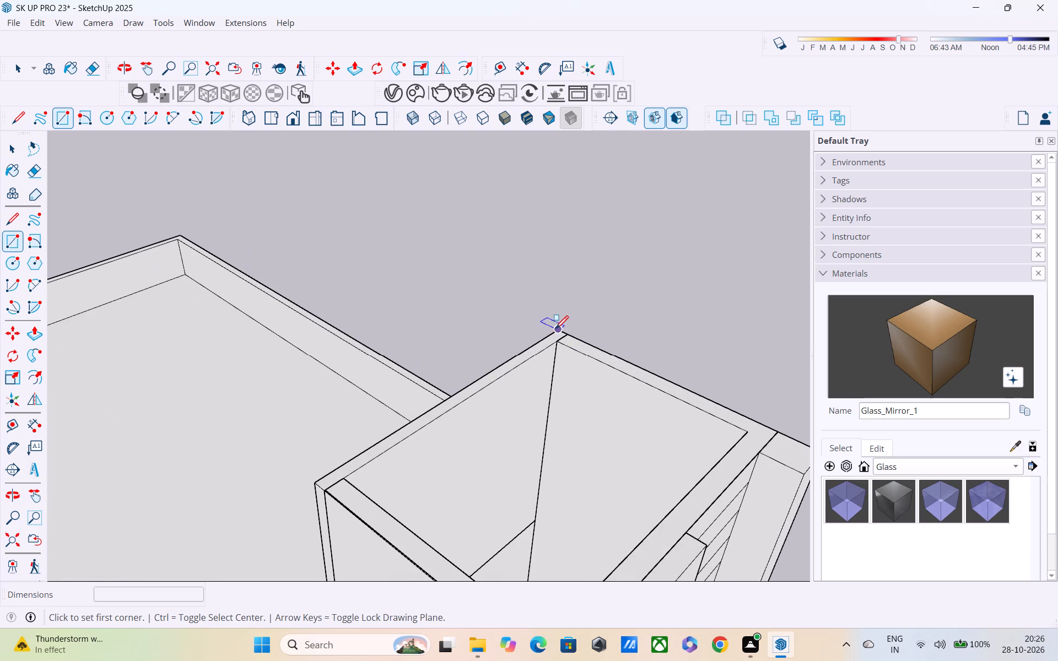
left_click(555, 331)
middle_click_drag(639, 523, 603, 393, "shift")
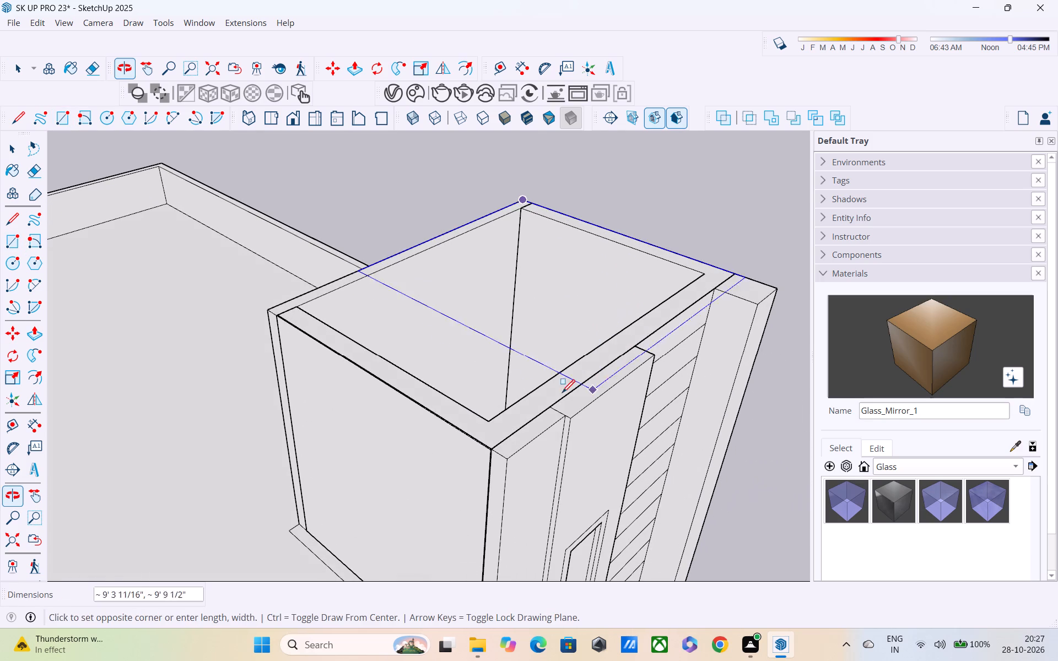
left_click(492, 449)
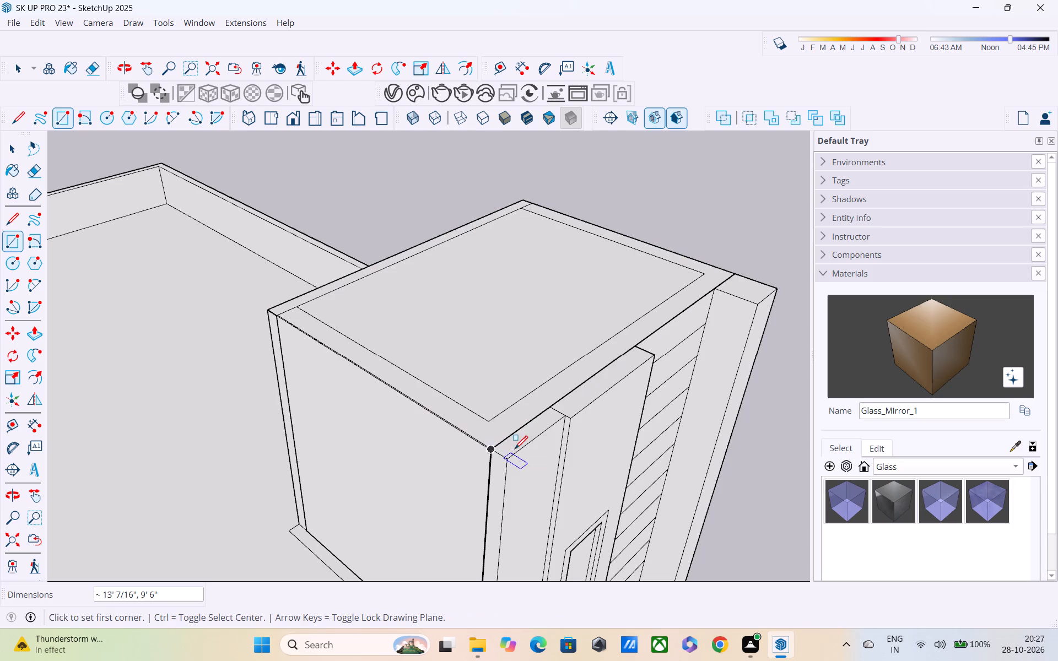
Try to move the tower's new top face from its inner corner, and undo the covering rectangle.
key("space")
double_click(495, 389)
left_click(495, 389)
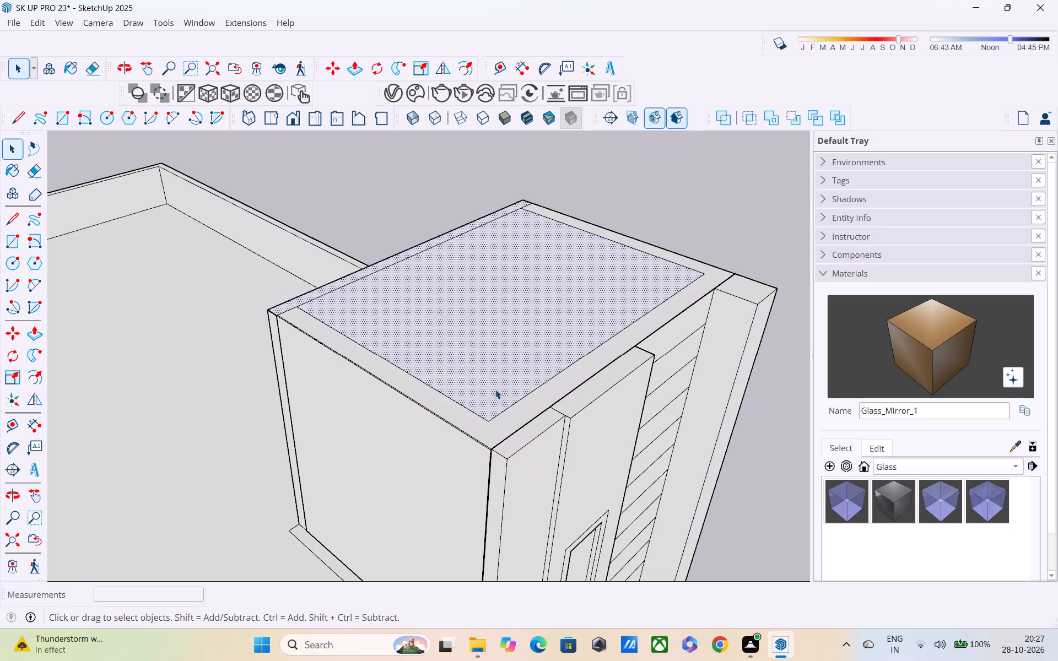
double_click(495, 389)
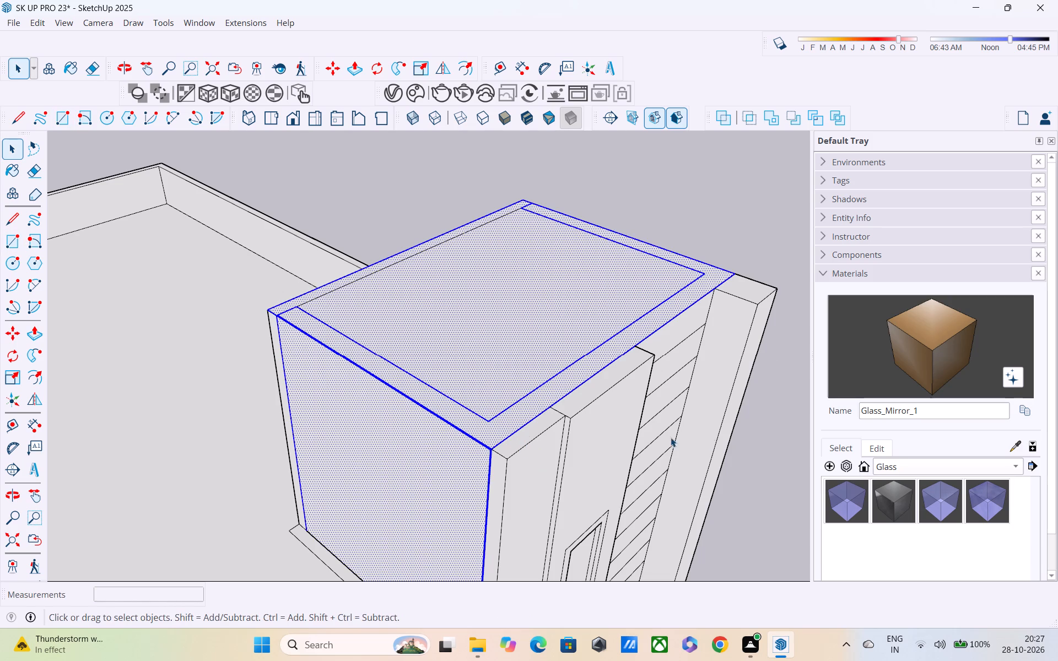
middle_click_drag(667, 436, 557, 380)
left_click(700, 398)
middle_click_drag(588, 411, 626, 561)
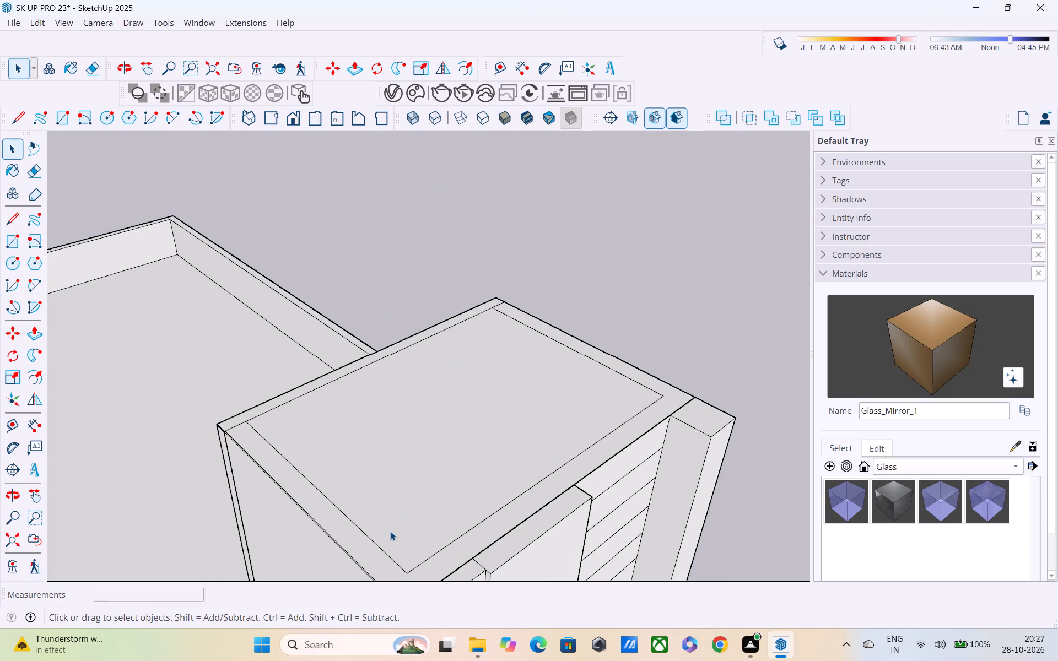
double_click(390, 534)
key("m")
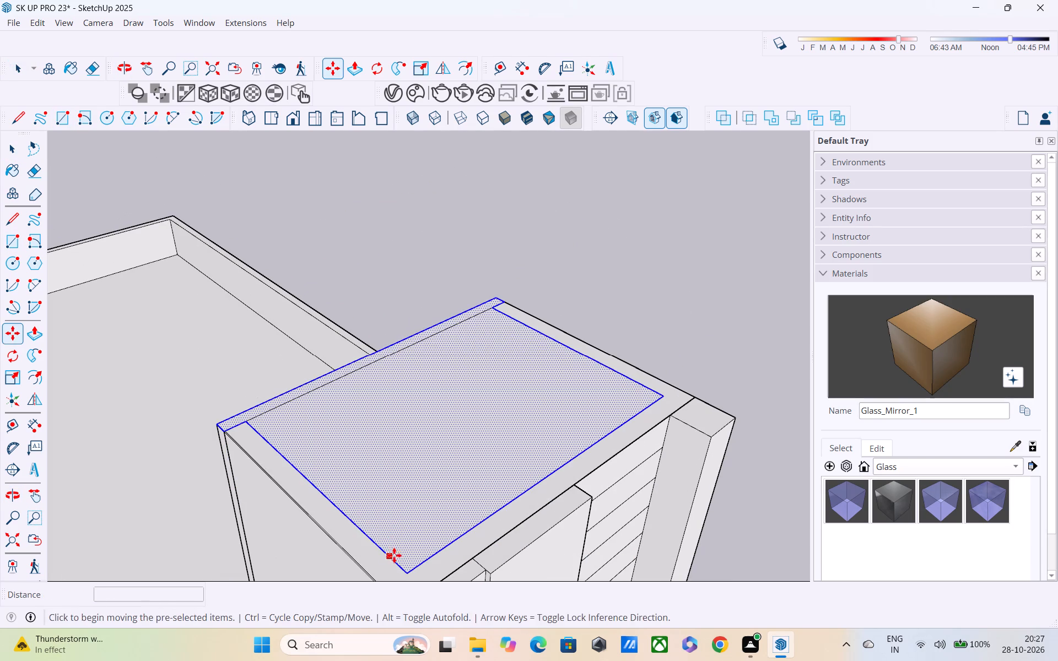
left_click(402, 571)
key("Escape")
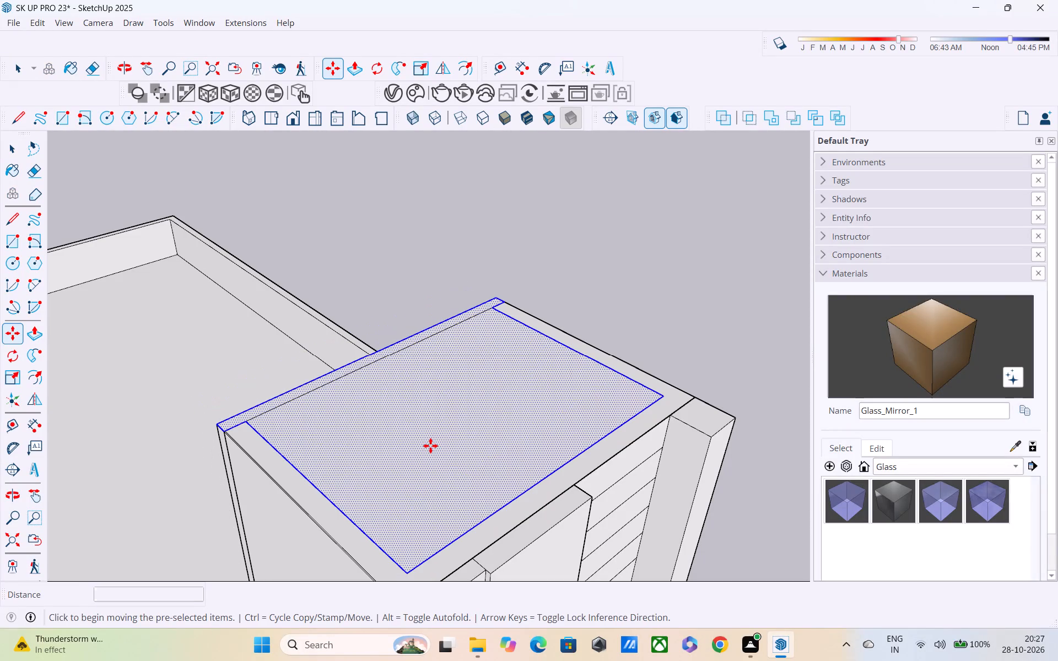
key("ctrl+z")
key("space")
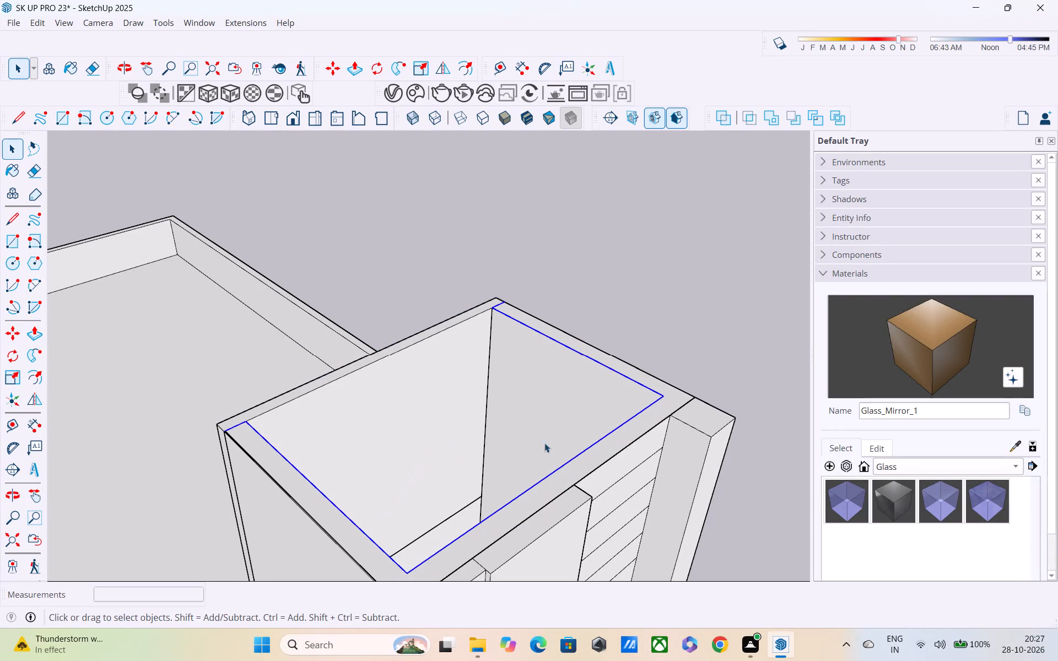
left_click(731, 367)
Draw an 8' 3" by 11' 6" rectangle between opposite inner corners of the tower's top opening.
middle_click_drag(588, 420, 388, 458)
scroll(380, 455, "down", 3)
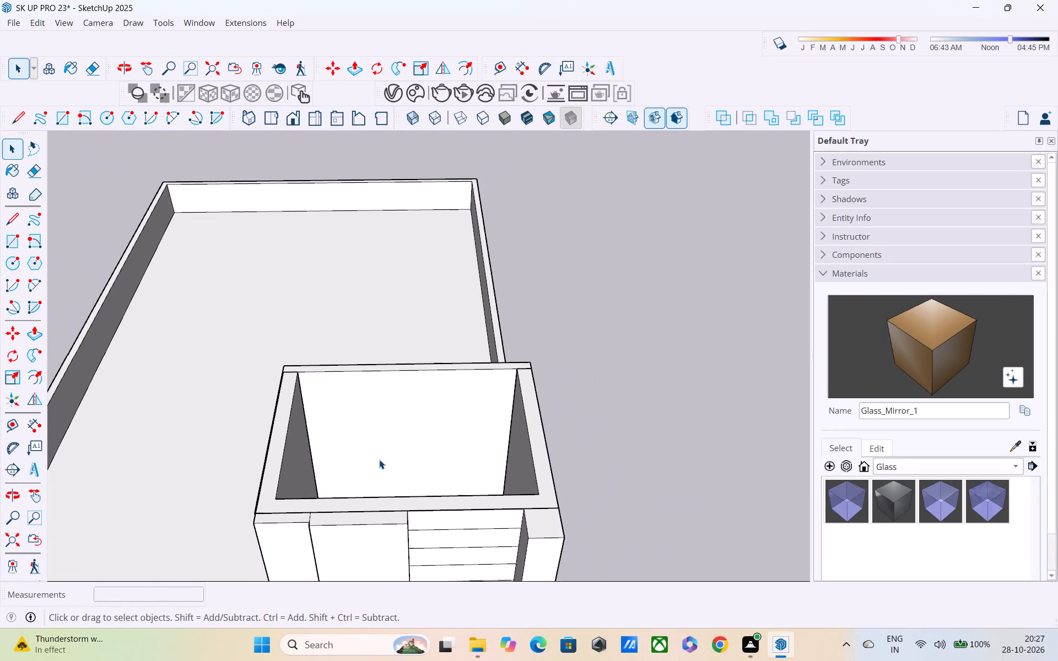
middle_click_drag(380, 460, 538, 460)
middle_click_drag(596, 450, 593, 450)
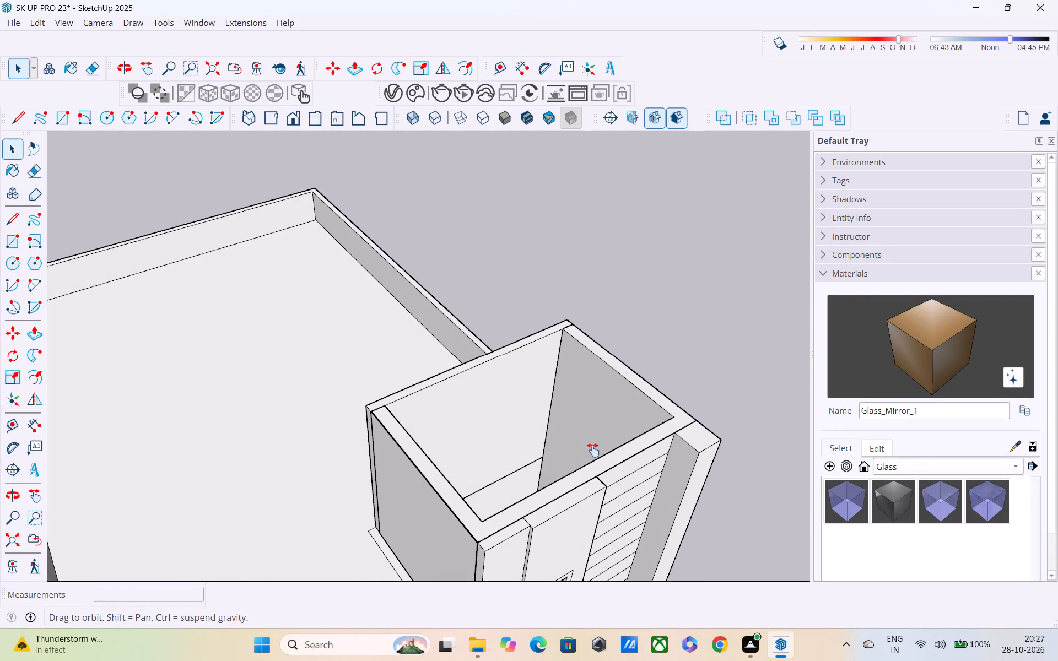
middle_click_drag(593, 450, 487, 447)
middle_click_drag(382, 412, 570, 518)
scroll(434, 496, "up", 3)
middle_click_drag(315, 516, 341, 463)
scroll(304, 503, "up", 3)
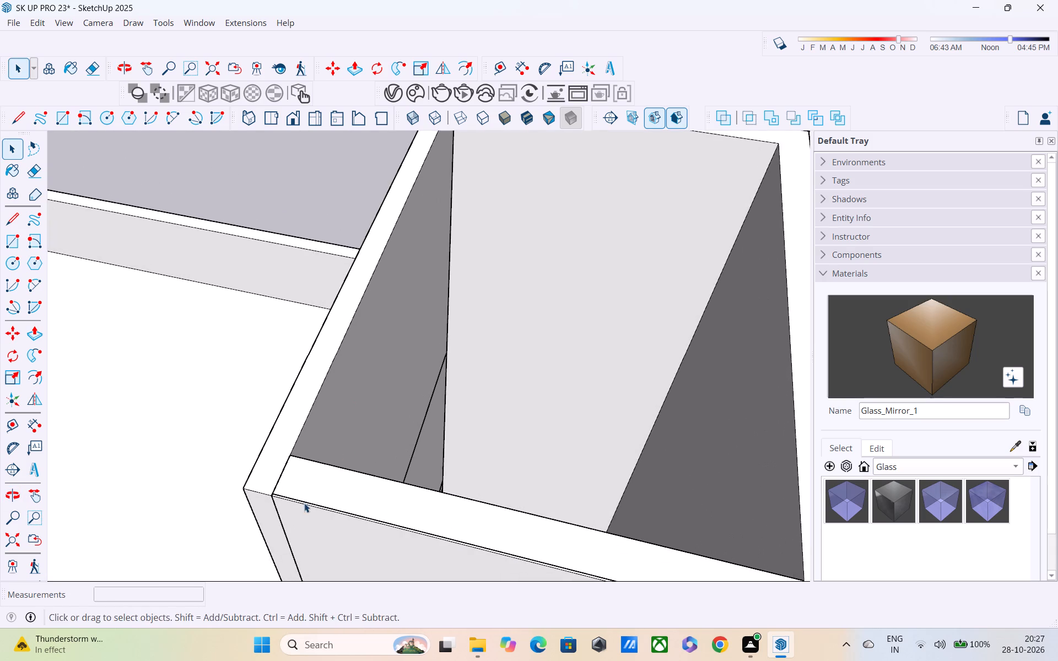
middle_click_drag(306, 500, 322, 625)
scroll(326, 590, "down", 5)
middle_click_drag(334, 614, 342, 660, "shift")
scroll(334, 545, "down", 2)
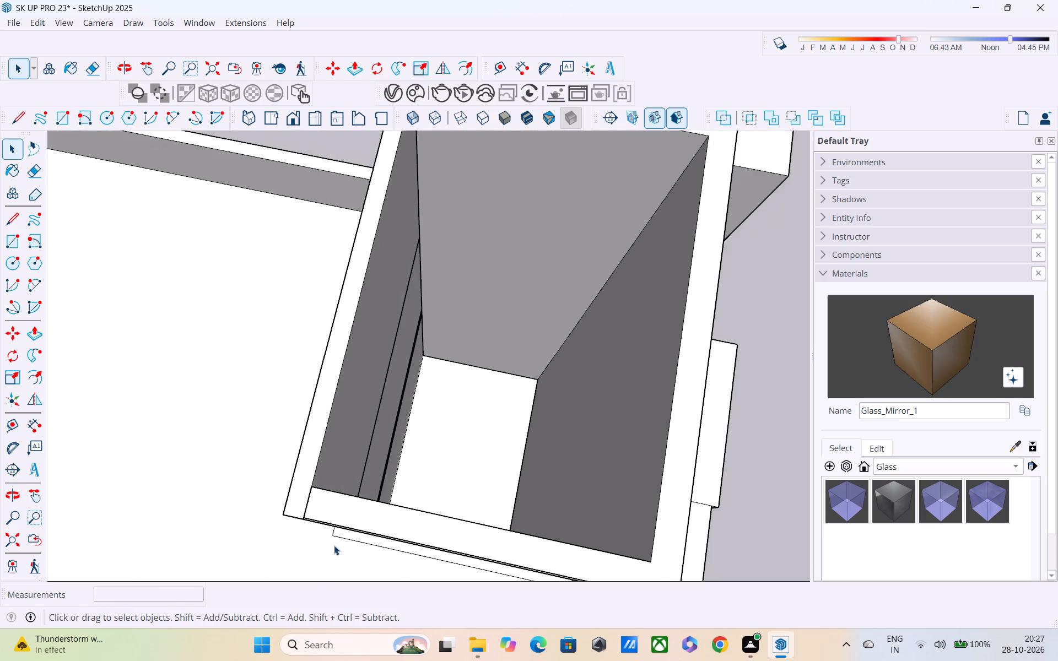
scroll(334, 545, "down", 2)
middle_click_drag(348, 480, 337, 566, "shift")
key("r")
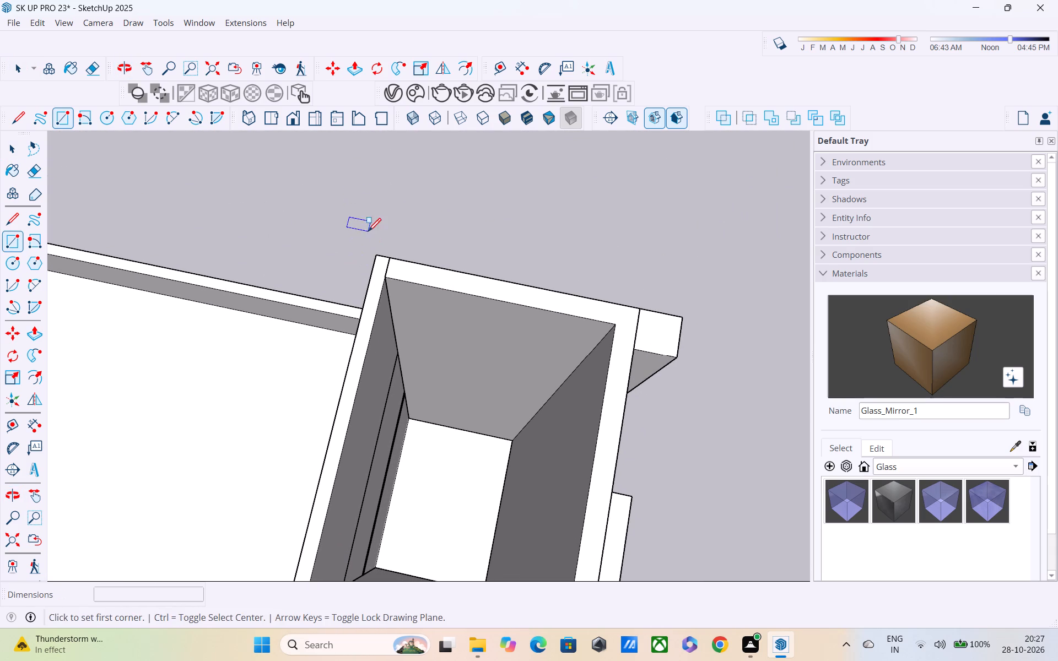
left_click(373, 254)
key("Escape")
left_click(387, 282)
middle_click_drag(439, 441, 438, 440)
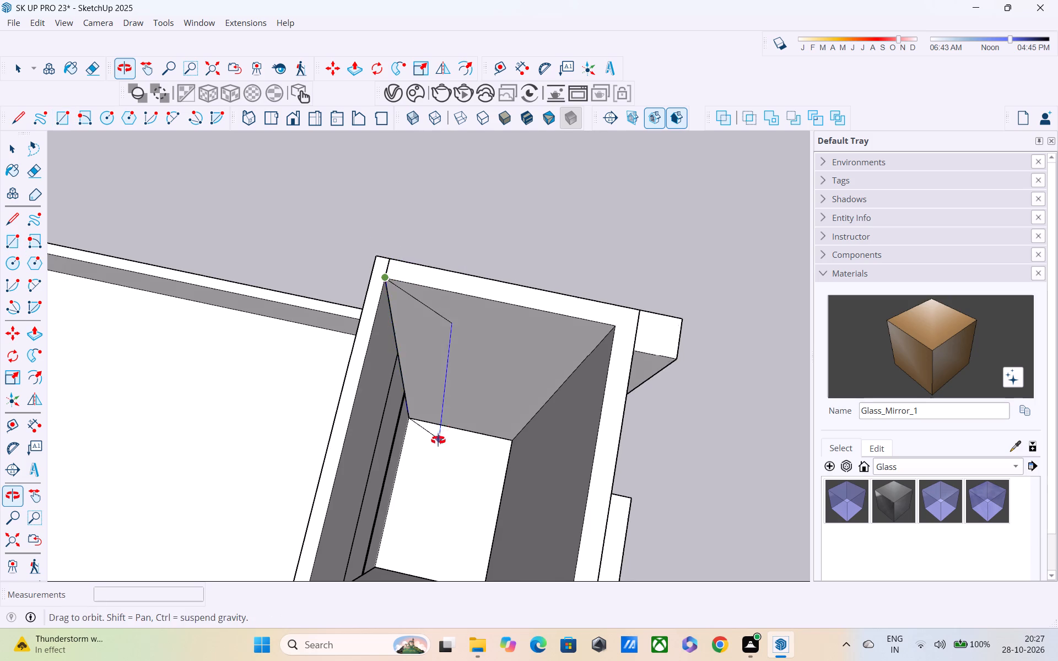
middle_click_drag(438, 440, 419, 322)
left_click(524, 415)
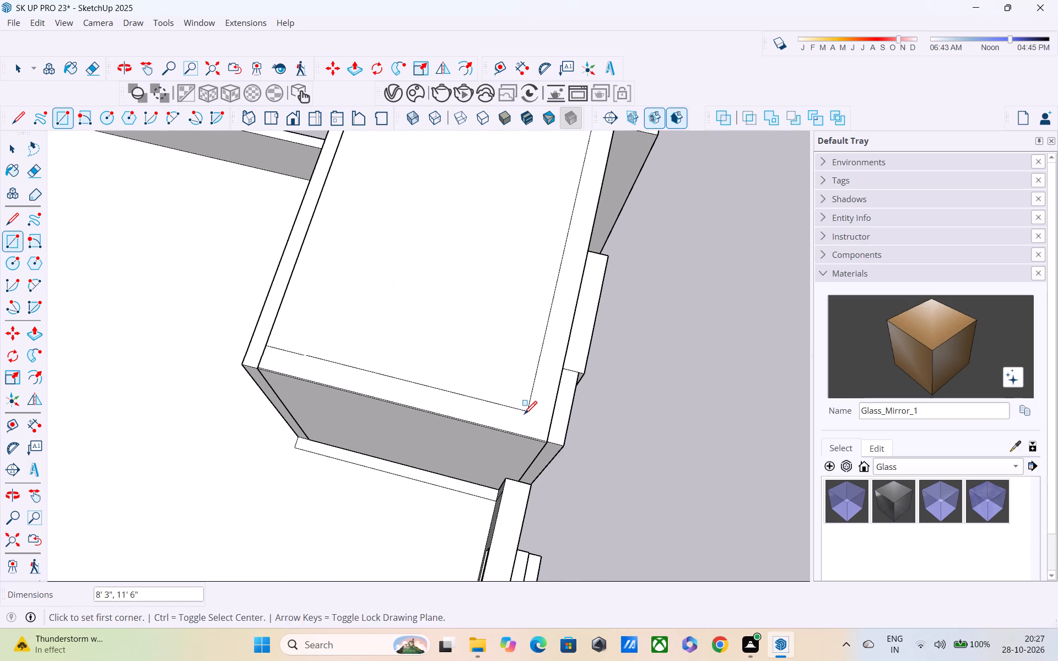
Copy the tower top's inner rectangular face from its corner to empty space about 33' 10 1/2" away.
key("space")
left_click(487, 355)
double_click(487, 355)
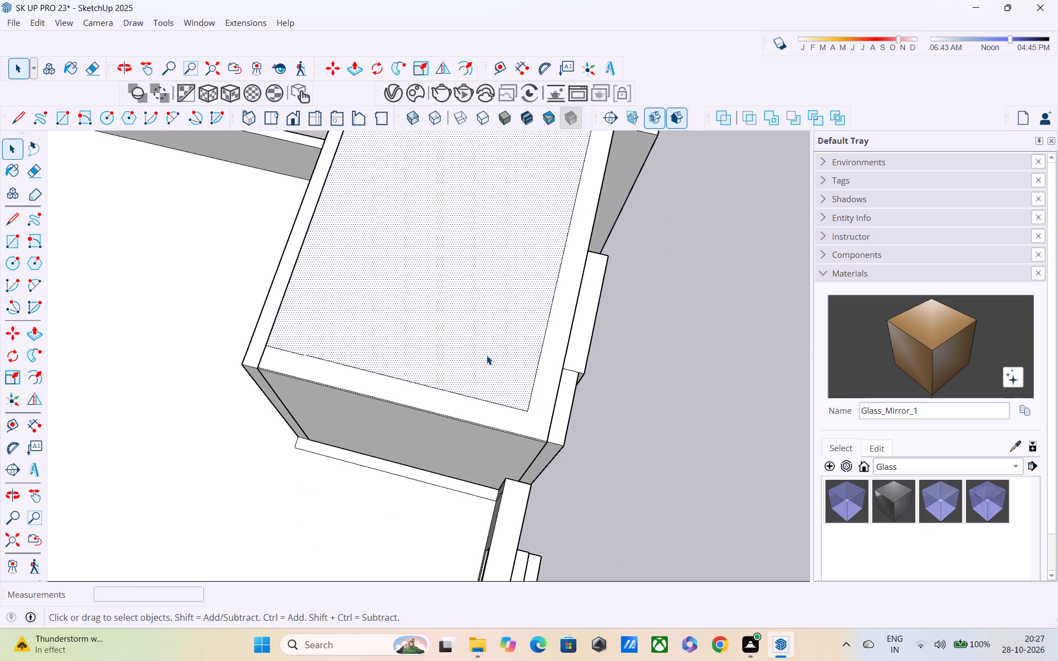
key("m")
left_click(526, 411)
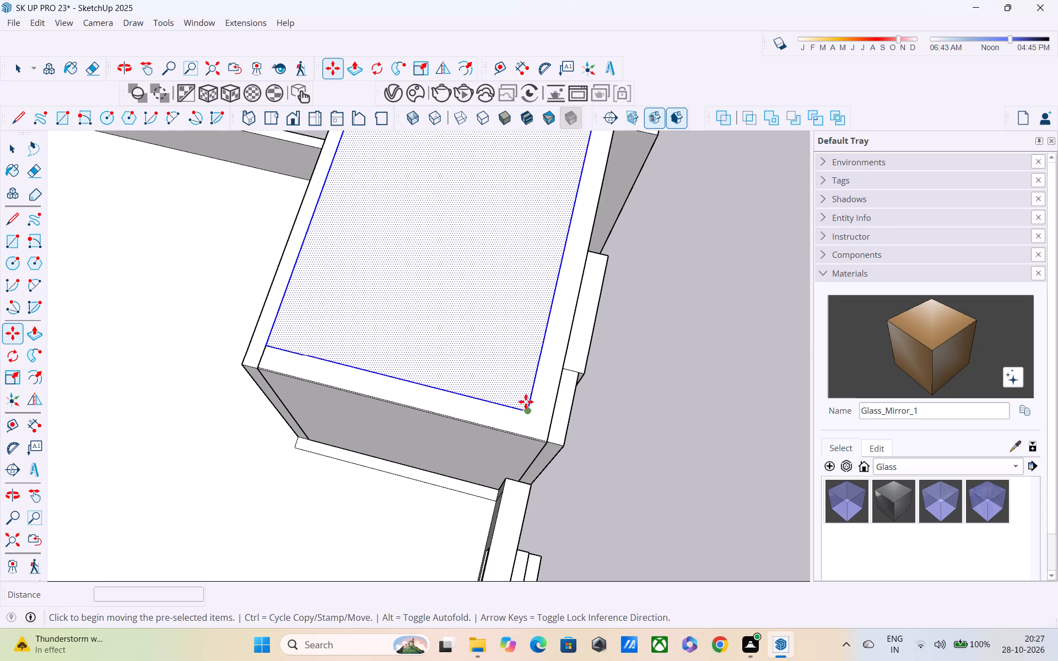
left_click(523, 409)
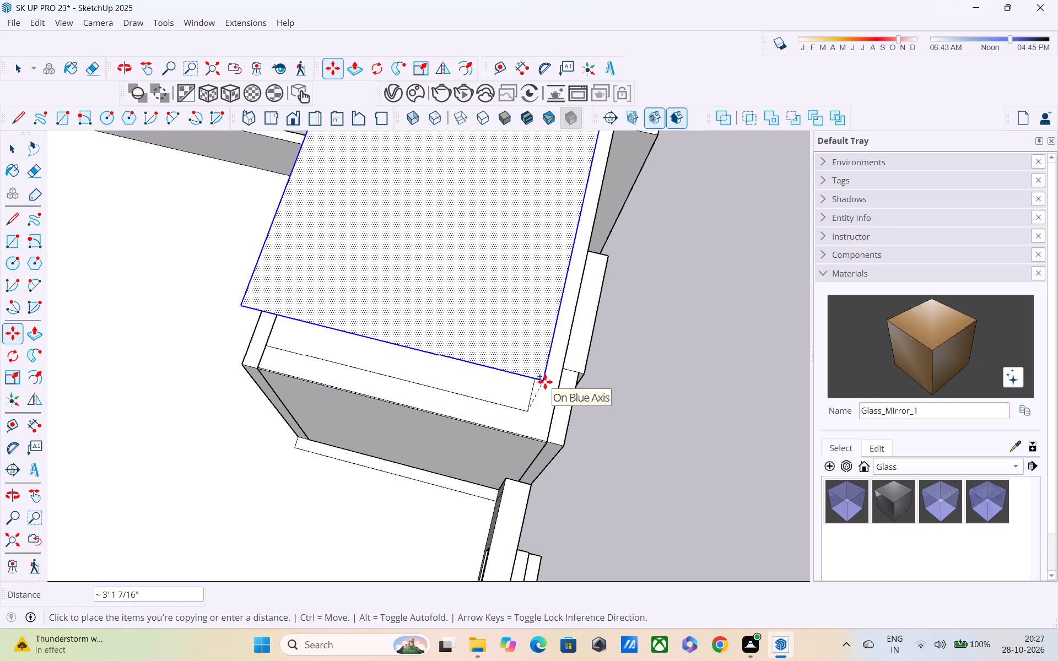
scroll(624, 380, "down", 2)
scroll(469, 372, "down", 3)
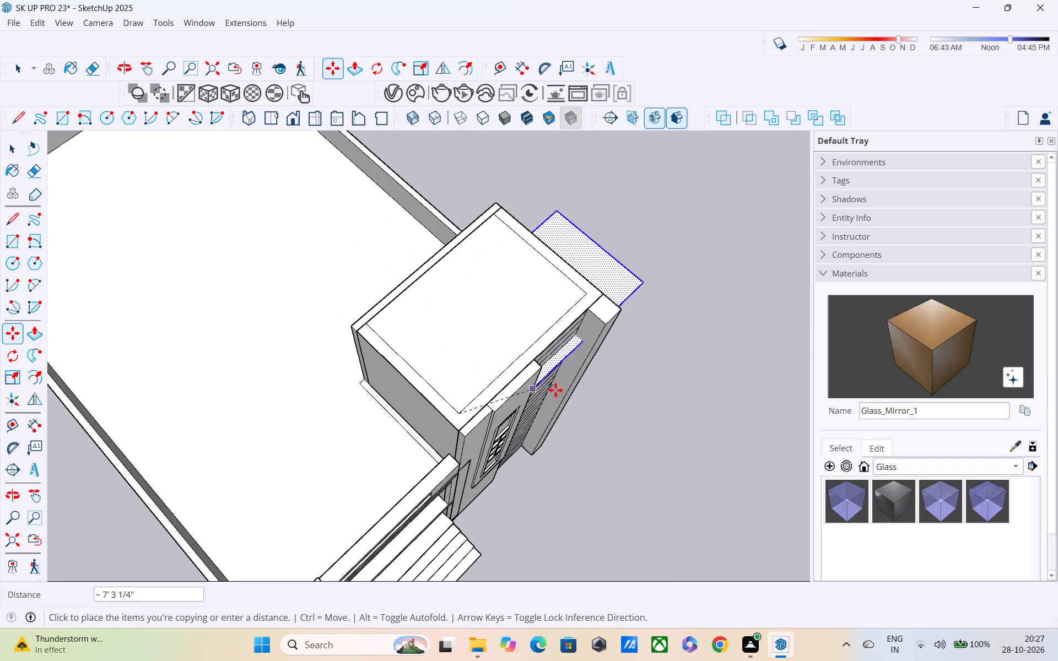
middle_click_drag(580, 391, 319, 367, "shift")
left_click(477, 242)
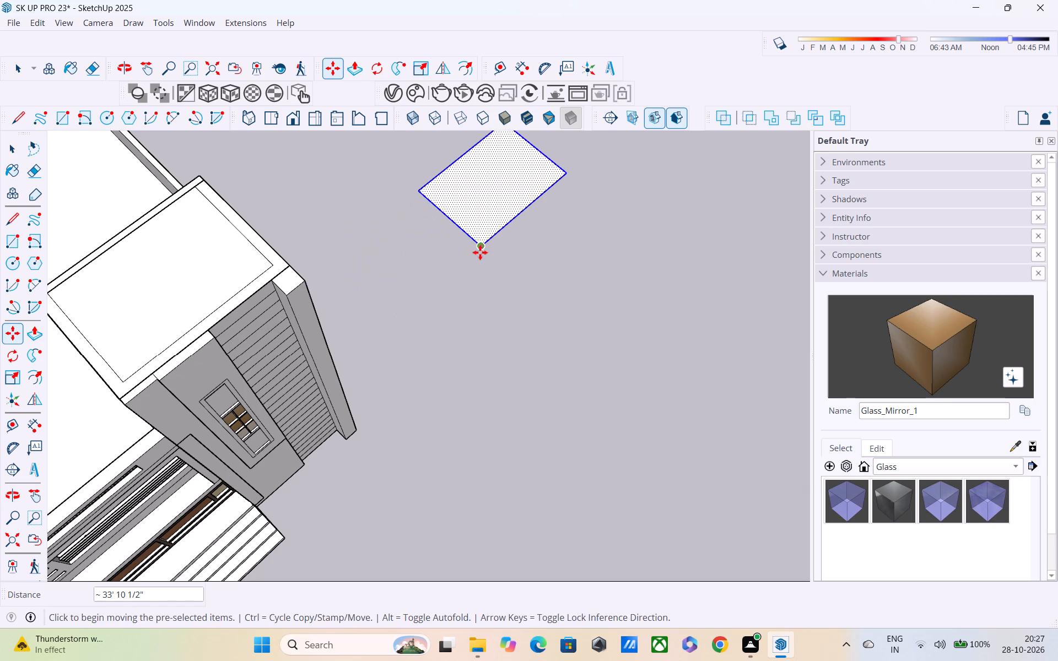
Extrude the copied rectangle upward by 10" to form the roof slab.
key("p")
left_click(490, 215)
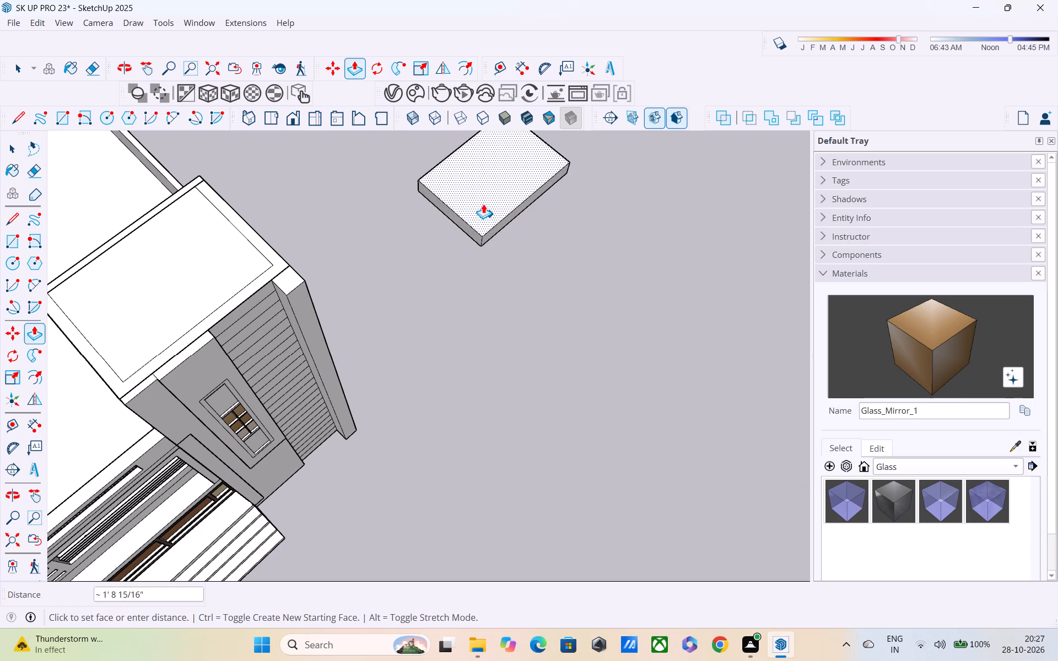
key("1")
key("0")
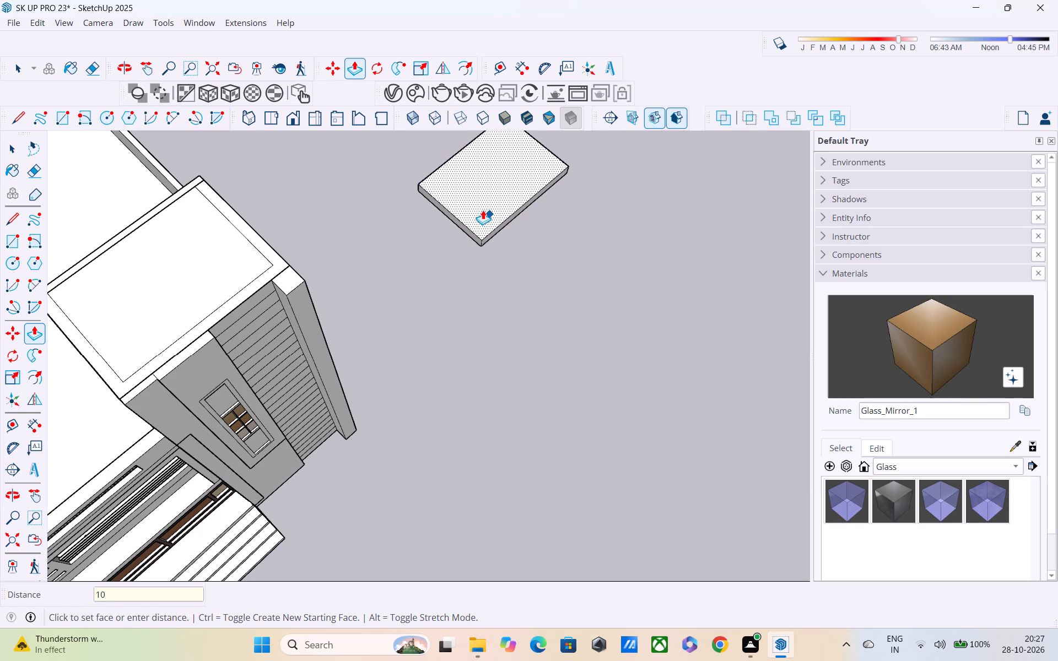
key("shift+quotedbl")
key("Return")
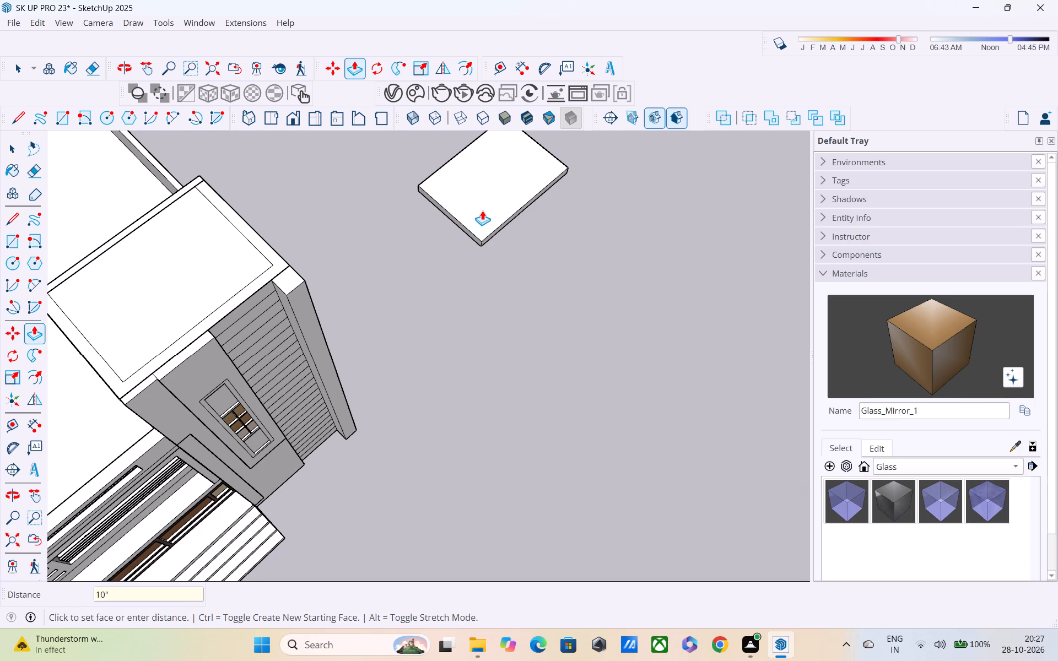
Select the whole 10" slab with all its connected geometry and make it a group.
scroll(481, 212, "up", 1)
middle_click_drag(479, 212, 467, 198)
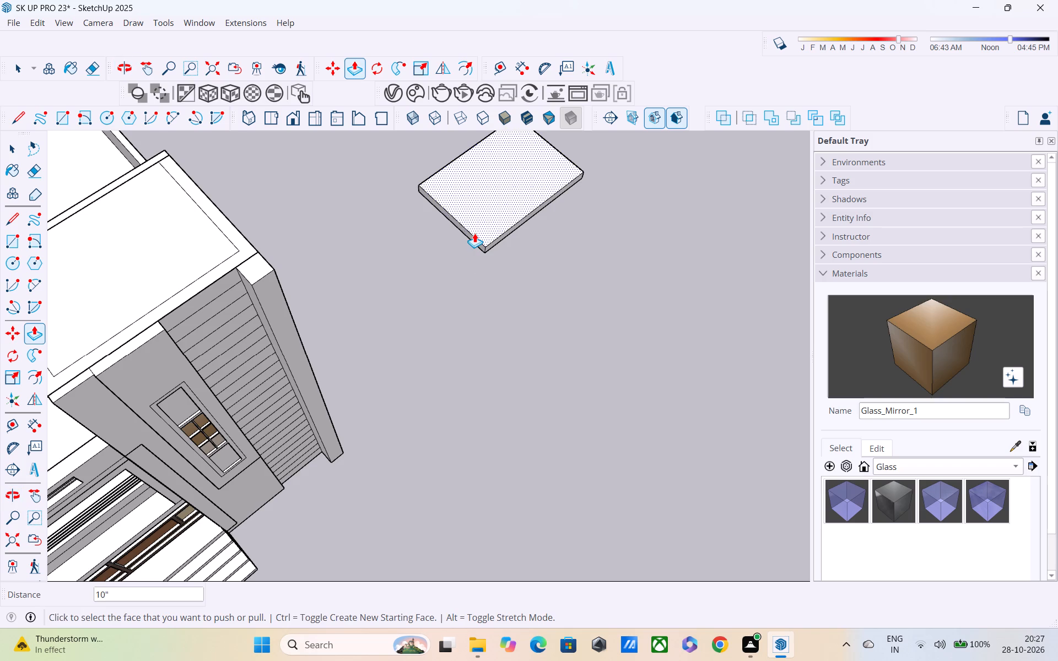
middle_click_drag(476, 255, 488, 369, "shift")
middle_click_drag(488, 369, 492, 237)
key("space")
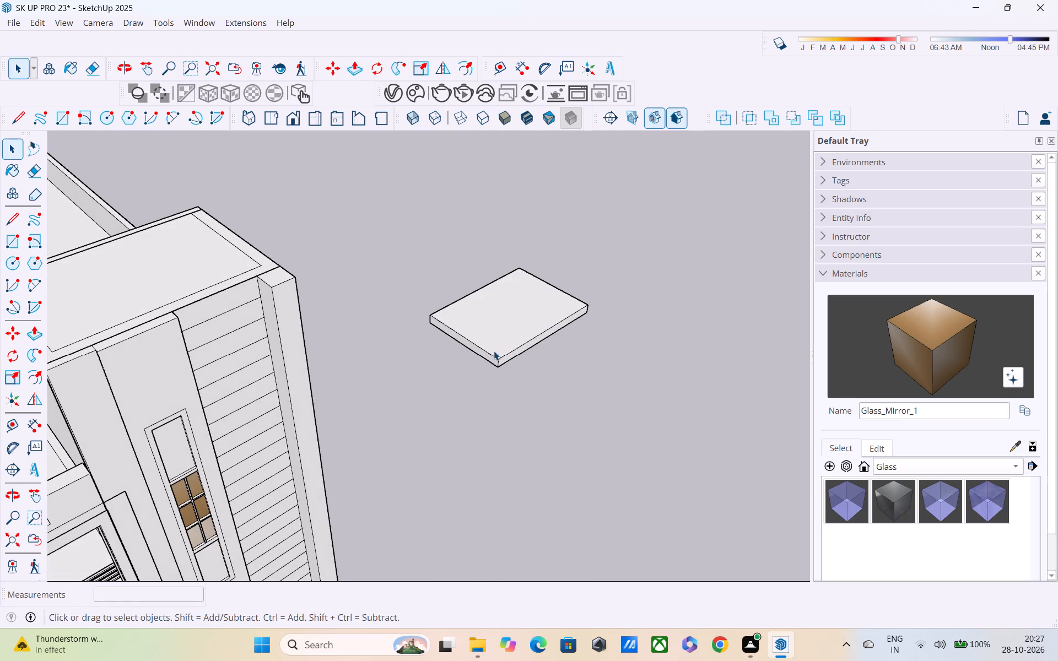
double_click(492, 357)
triple_click(497, 365)
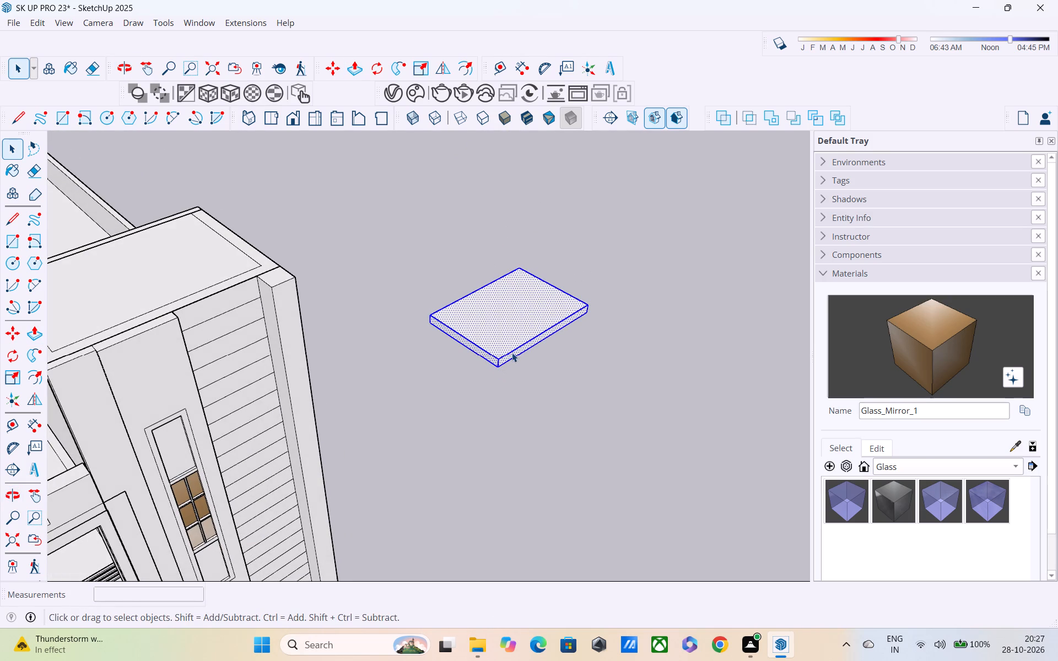
right_click_drag(512, 353, 496, 355)
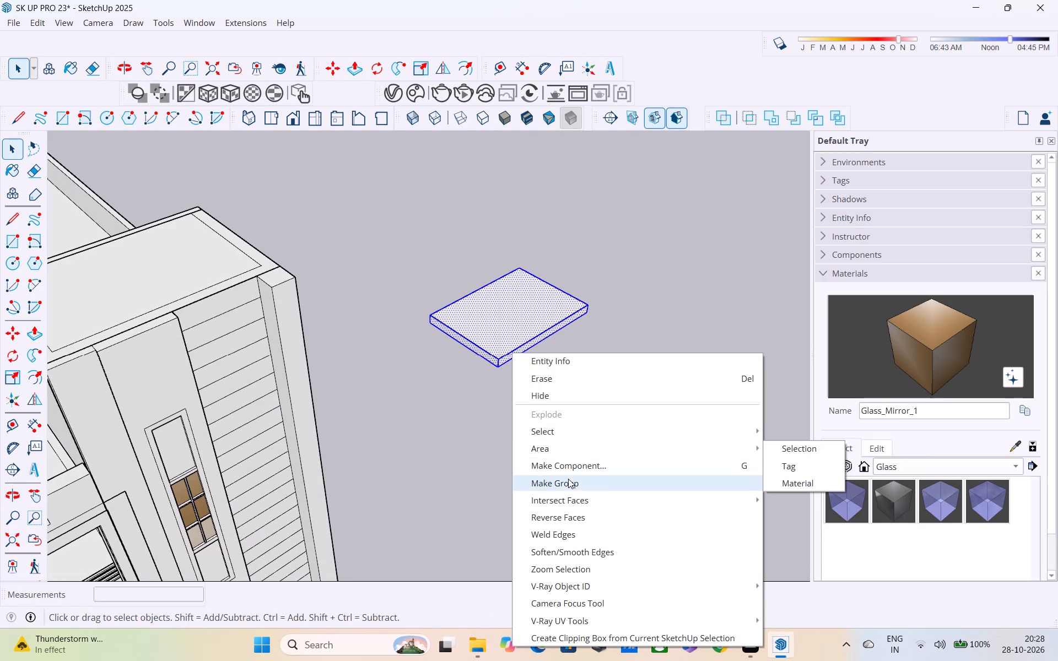
left_click(568, 479)
Move the slab group by its bottom corner onto the matching inner corner of the tower's top.
key("m")
scroll(524, 399, "up", 3)
left_click(488, 355)
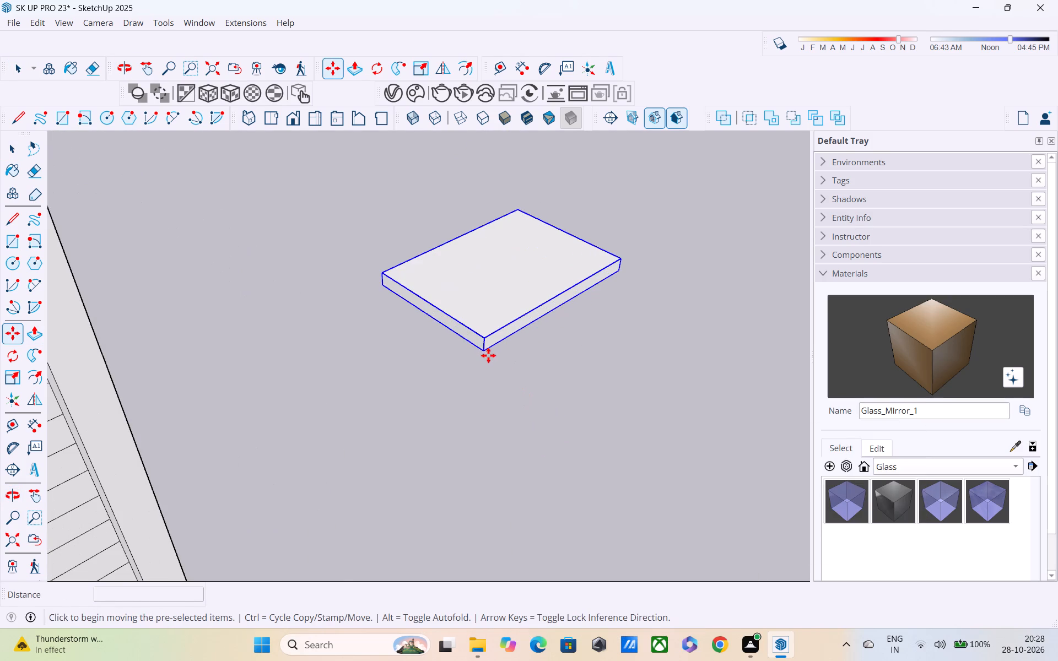
scroll(227, 427, "down", 4)
middle_click_drag(236, 429, 461, 381)
scroll(473, 383, "down", 3)
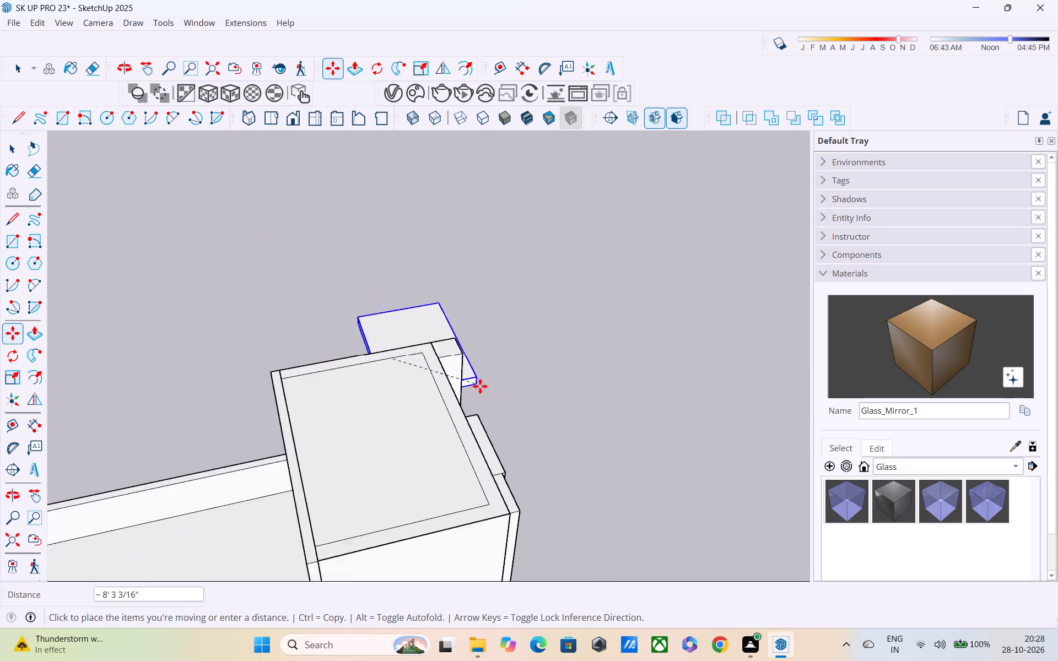
scroll(480, 386, "down", 1)
middle_click_drag(515, 389, 447, 449, "shift")
middle_click_drag(456, 519, 457, 319, "shift")
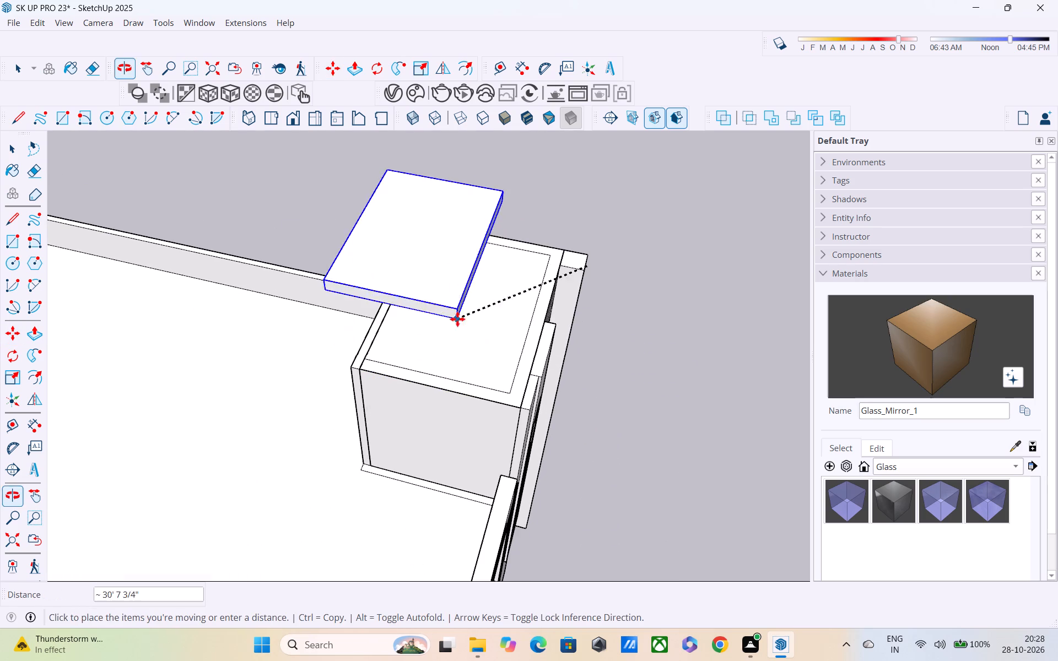
left_click(513, 395)
middle_click_drag(514, 412, 482, 308)
scroll(482, 306, "up", 1)
middle_click_drag(482, 308, 507, 409, "shift")
scroll(461, 386, "up", 3)
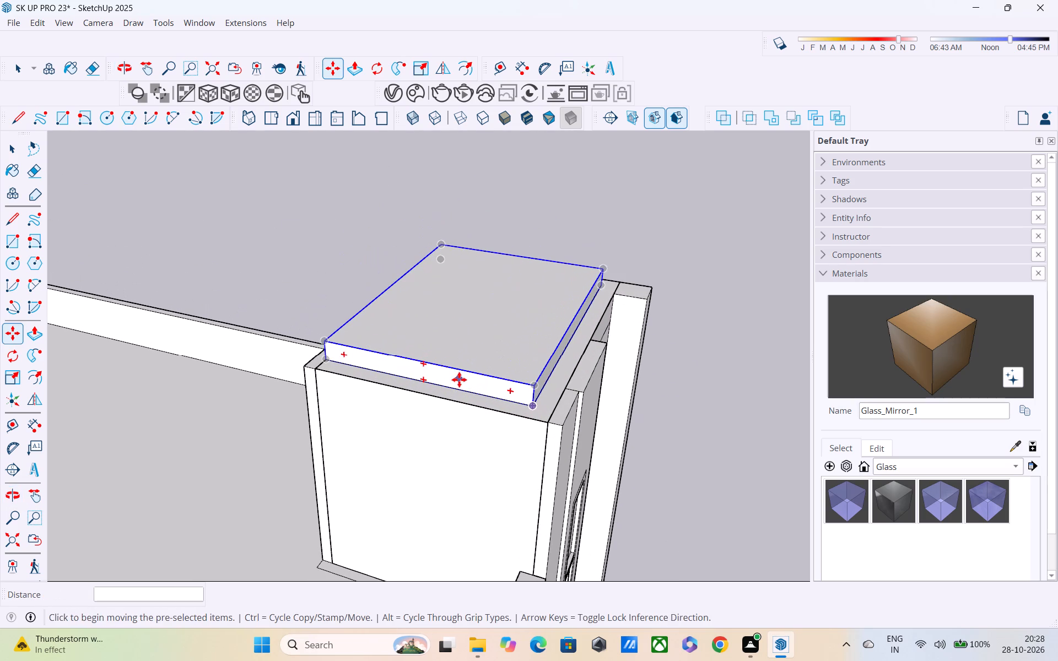
Open the slab group for editing and extend its balcony-side face outward by about 9 7/16".
key("space")
key("p")
key("space")
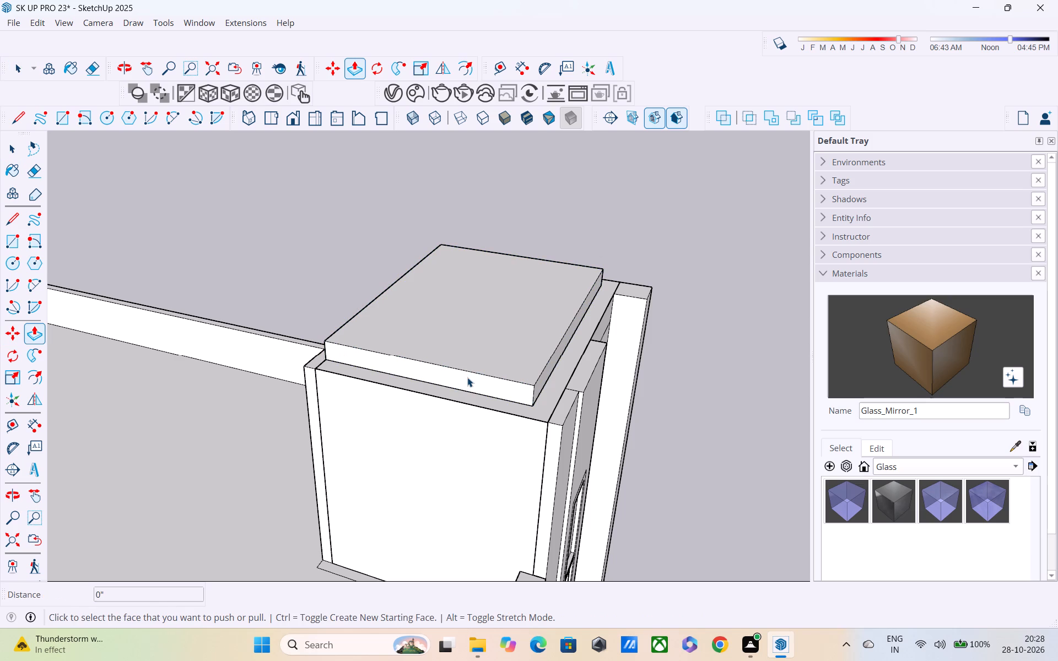
double_click(467, 377)
key("p")
left_click(467, 377)
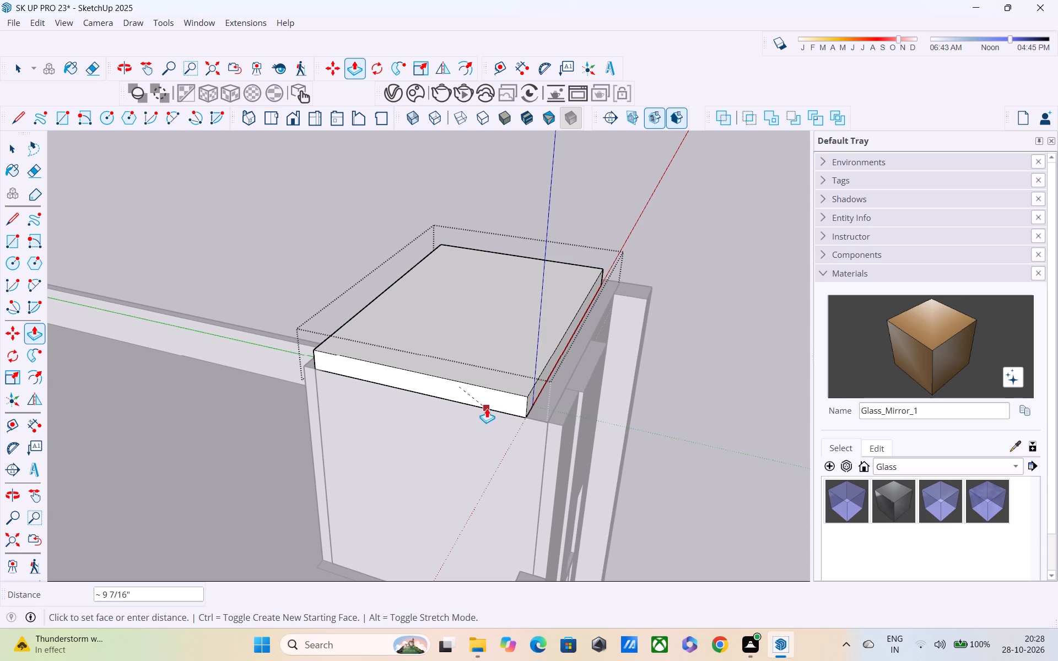
left_click(487, 407)
Extend the slab's balcony-side face a further 1' outward with Push/Pull.
left_click(486, 392)
middle_click_drag(481, 409, 456, 400)
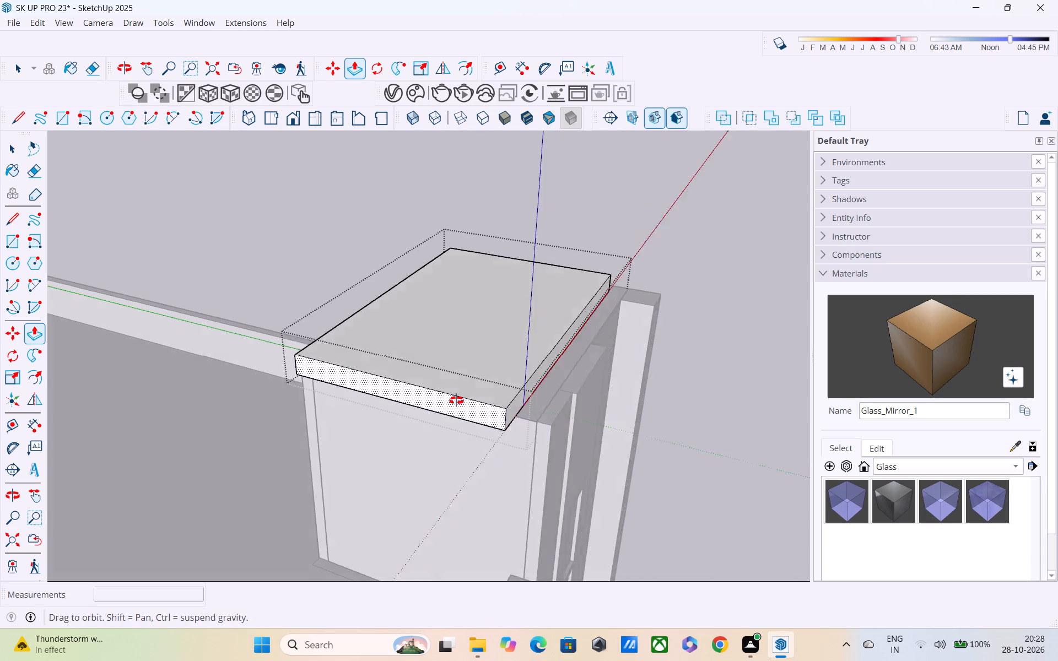
middle_click_drag(456, 400, 261, 288)
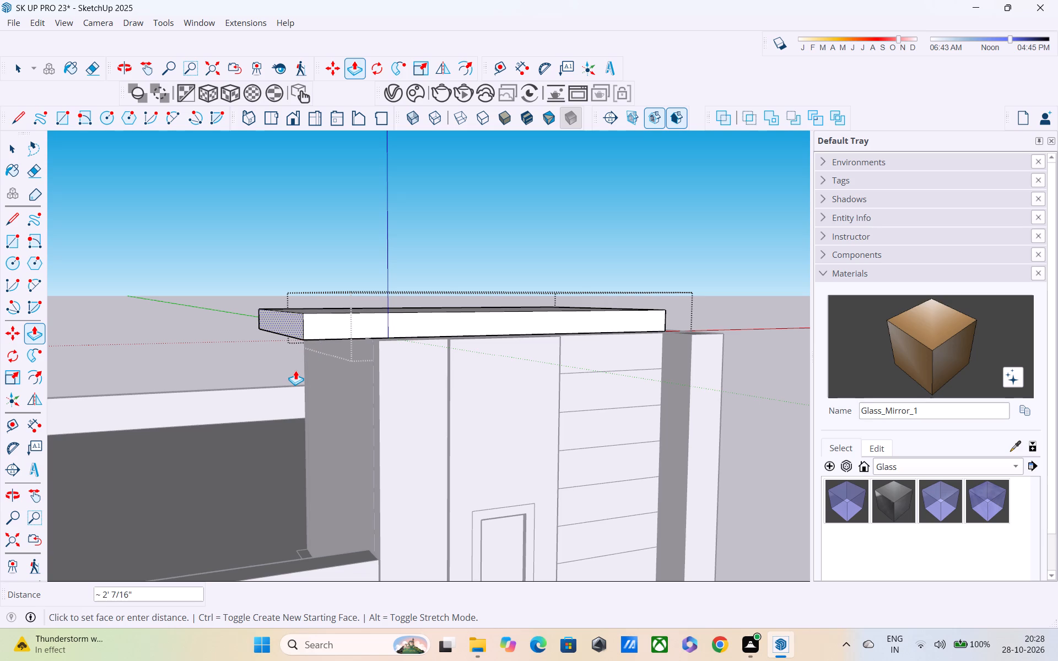
key("1")
key("apostrophe")
key("Return")
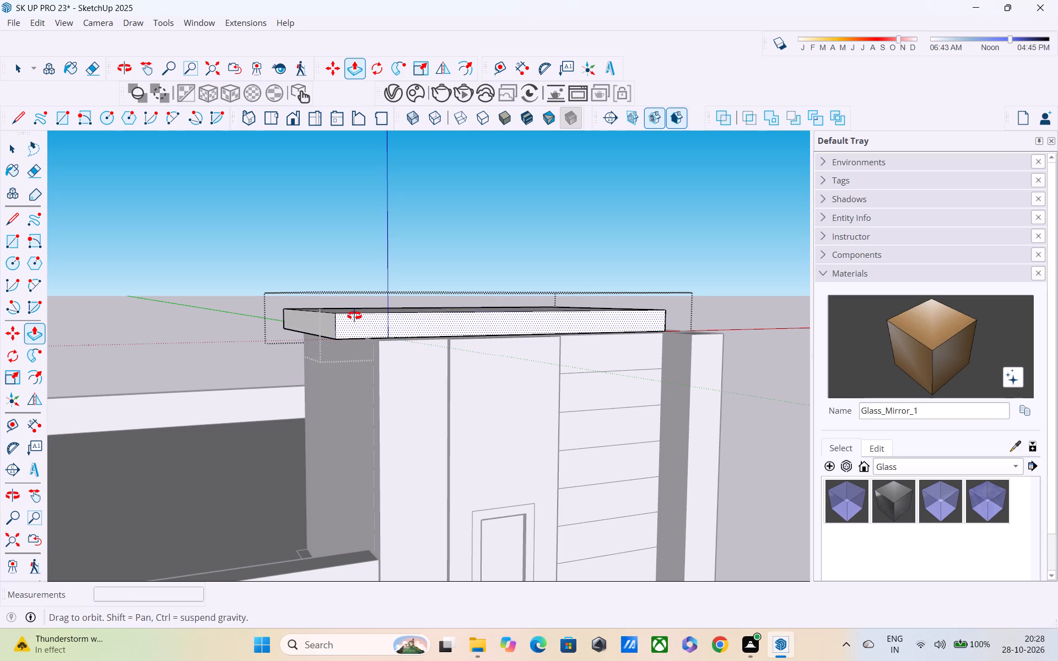
Extend the slab's front face 2' 3" outward, using the tower's projecting front column as reference.
middle_click(354, 316)
left_click(420, 321)
middle_click_drag(451, 336, 436, 299)
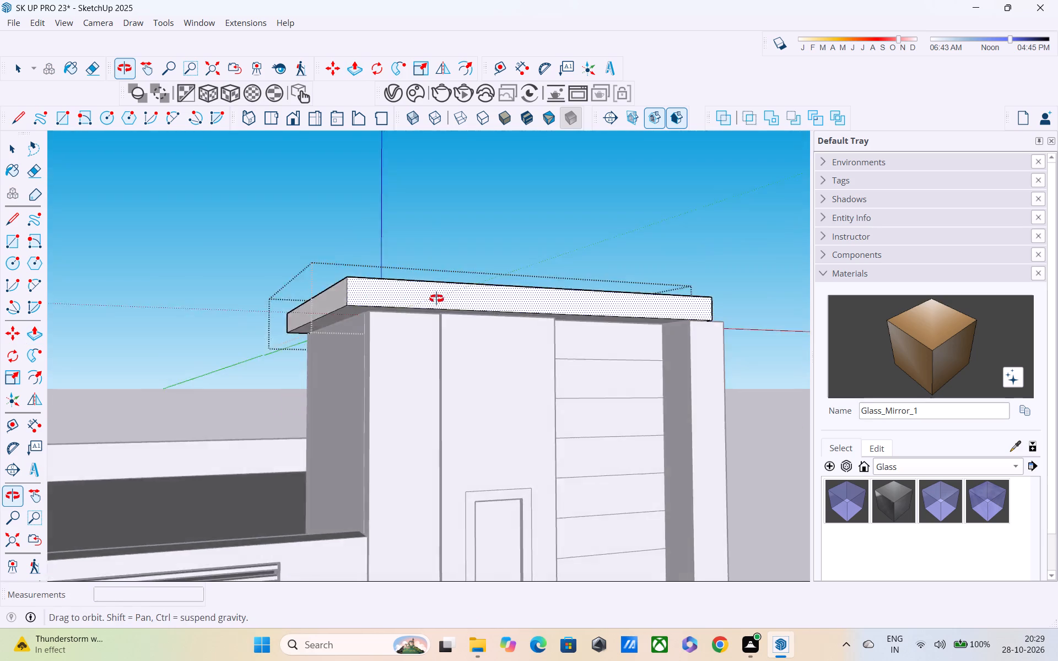
middle_click_drag(436, 299, 431, 283)
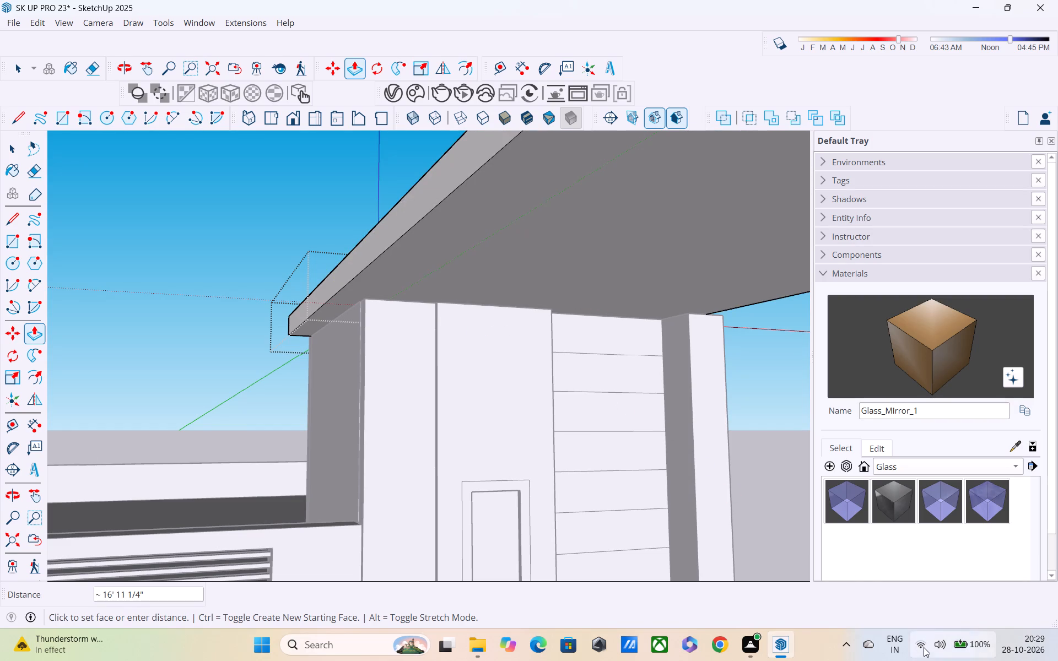
left_click(924, 647)
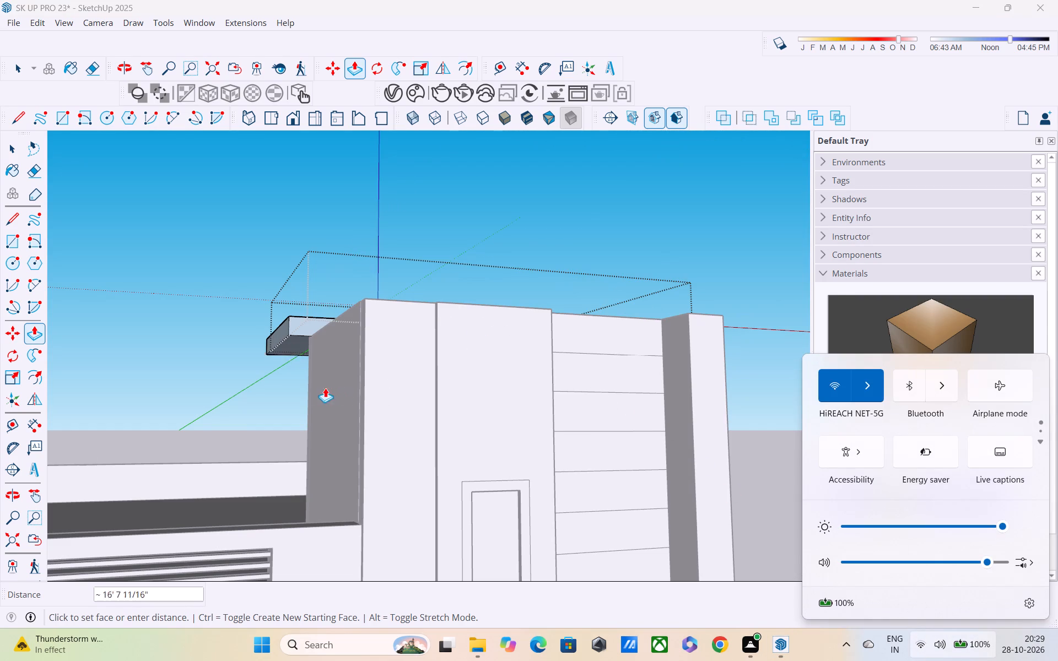
key("Escape")
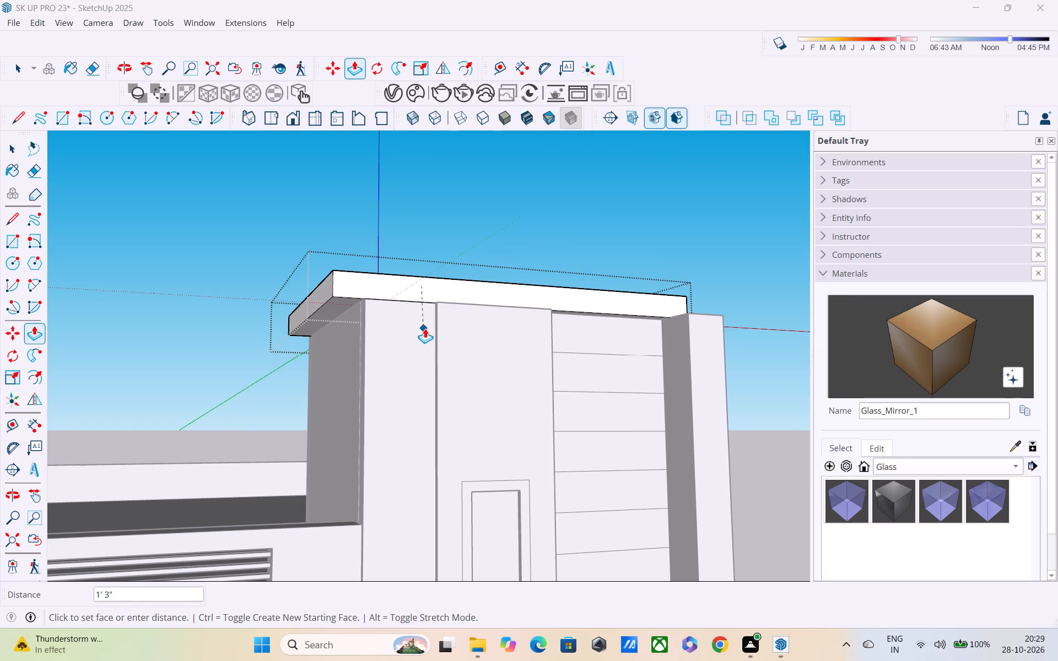
middle_click_drag(449, 329, 512, 393)
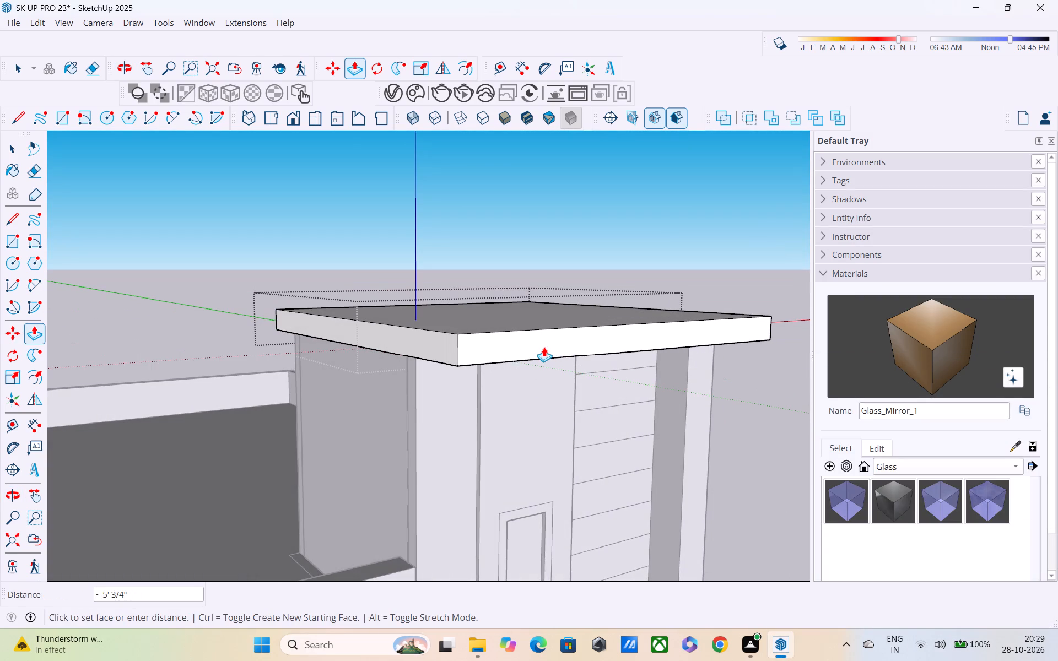
middle_click_drag(542, 348, 469, 305)
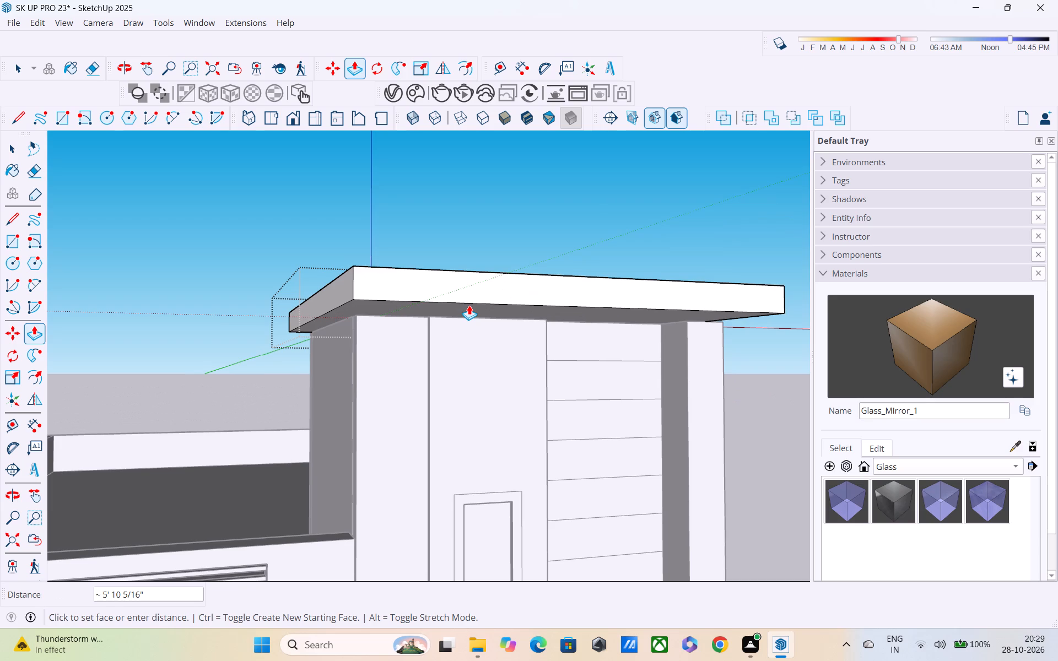
left_click(689, 324)
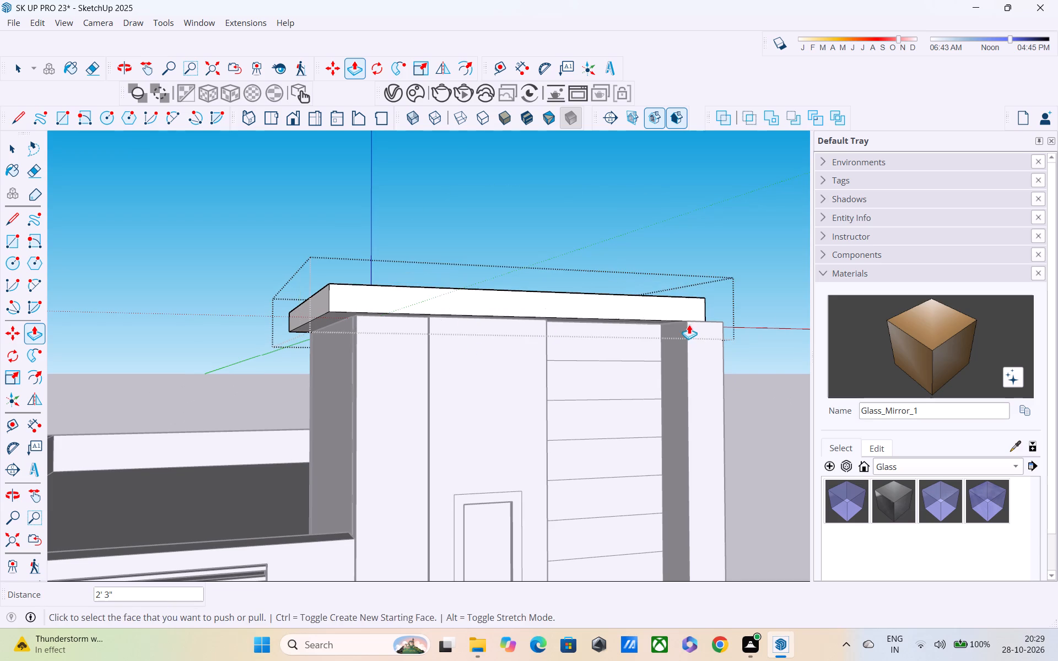
Extend the slab's side face opposite the balcony to the tower wall's outer corner, and leave the group.
middle_click_drag(701, 319, 572, 412)
middle_click_drag(687, 365, 488, 377)
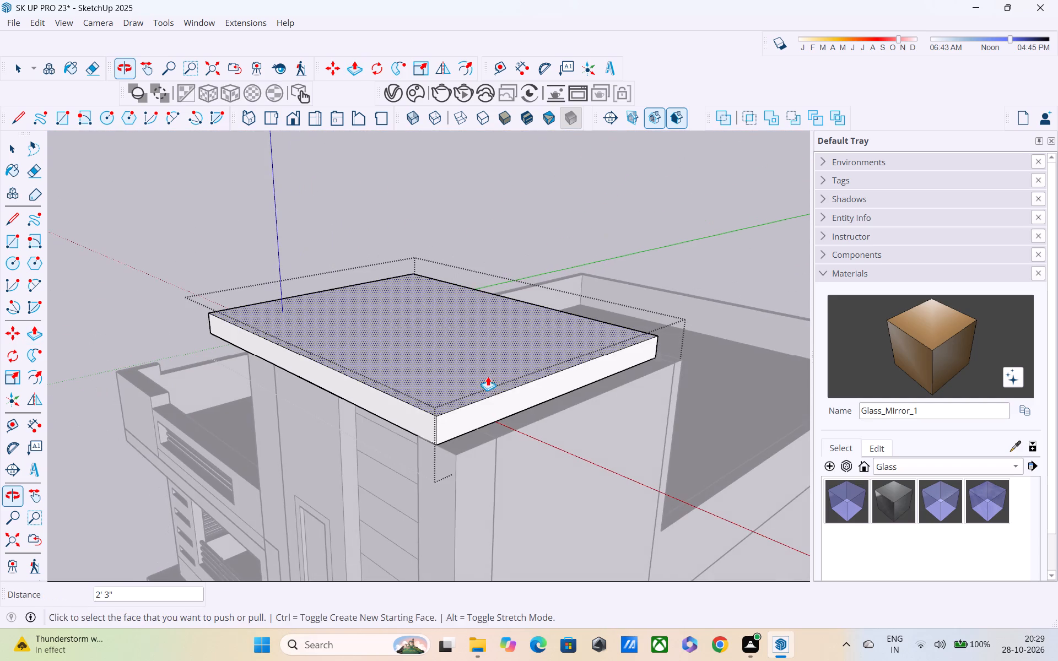
left_click(499, 397)
left_click(481, 457)
middle_click_drag(439, 464, 441, 462)
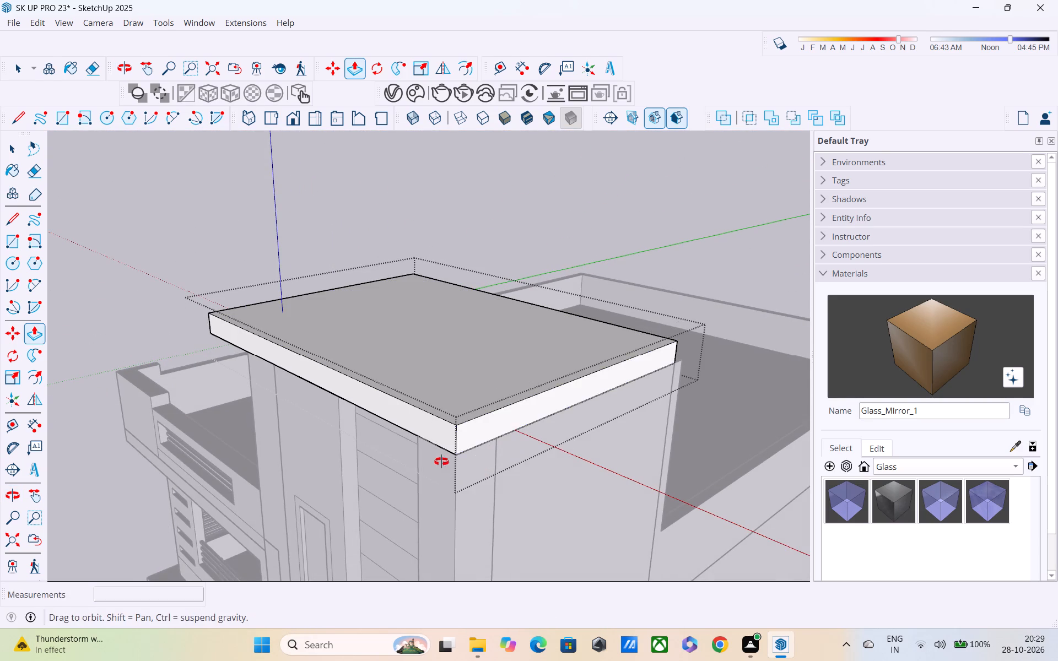
middle_click_drag(441, 462, 544, 403)
scroll(555, 377, "down", 6)
key("space")
left_click(704, 272)
left_click(703, 332)
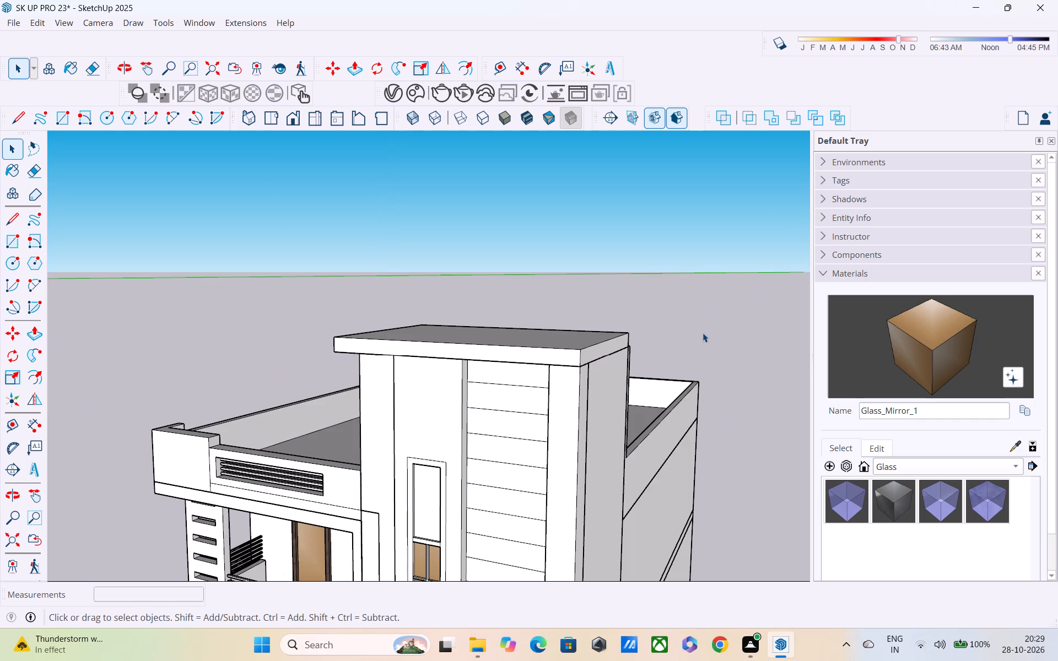
Open the tower slab group and extend its rear face 6" to the tower's rear wall corner, then leave the group.
middle_click_drag(703, 333, 577, 340)
scroll(515, 376, "up", 4)
middle_click_drag(541, 372, 187, 497)
scroll(215, 435, "up", 4)
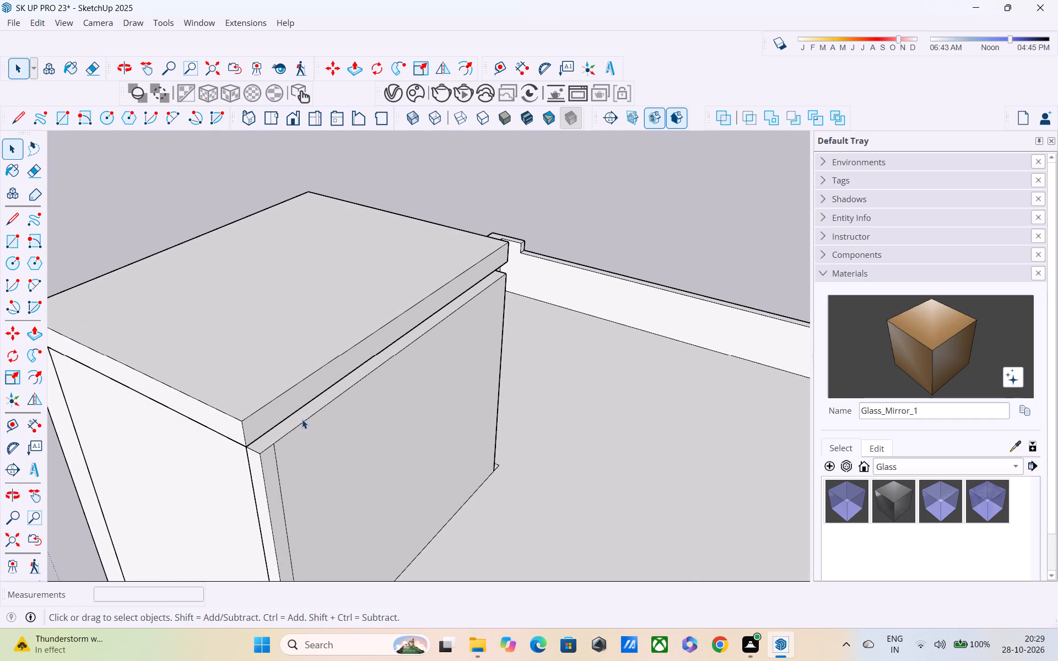
left_click(298, 398)
left_click(298, 398)
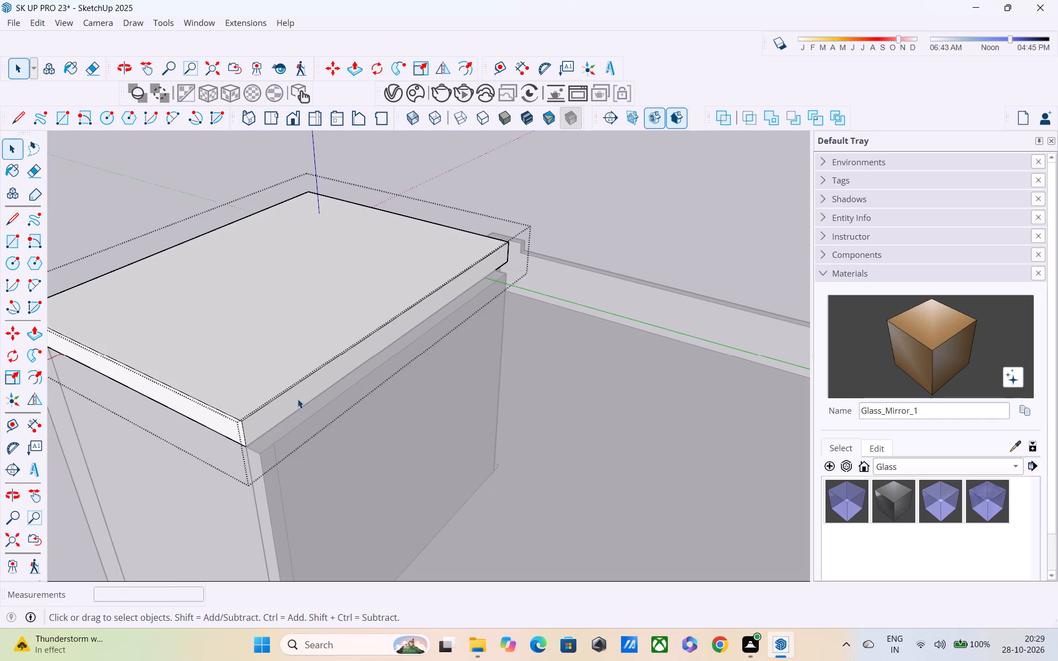
key("p")
left_click(289, 395)
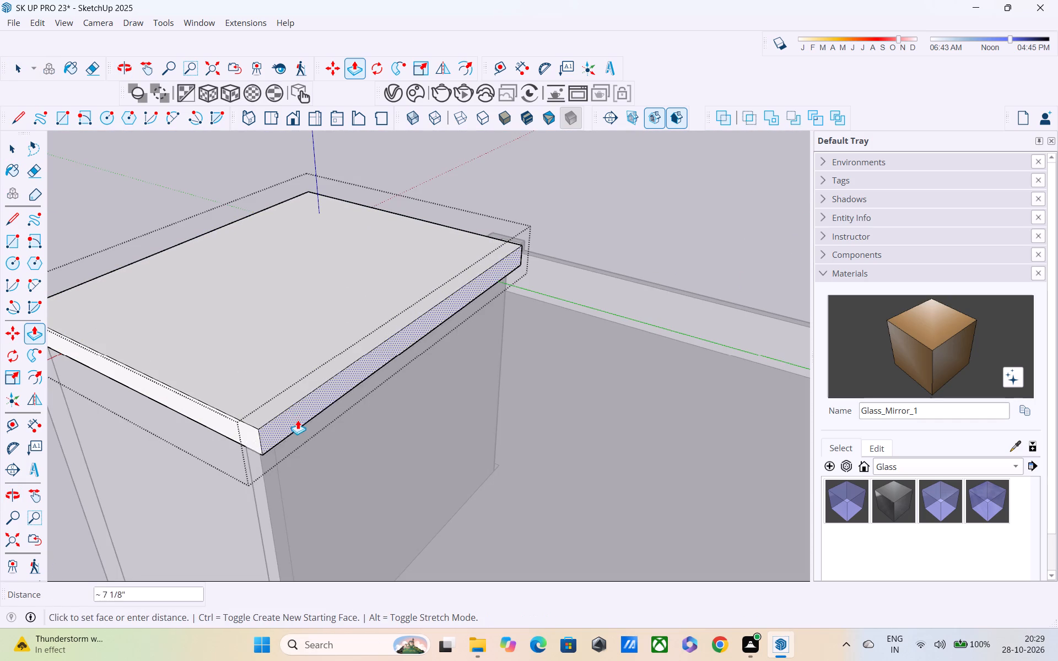
left_click(271, 459)
middle_click_drag(252, 467, 482, 346)
scroll(482, 343, "down", 5)
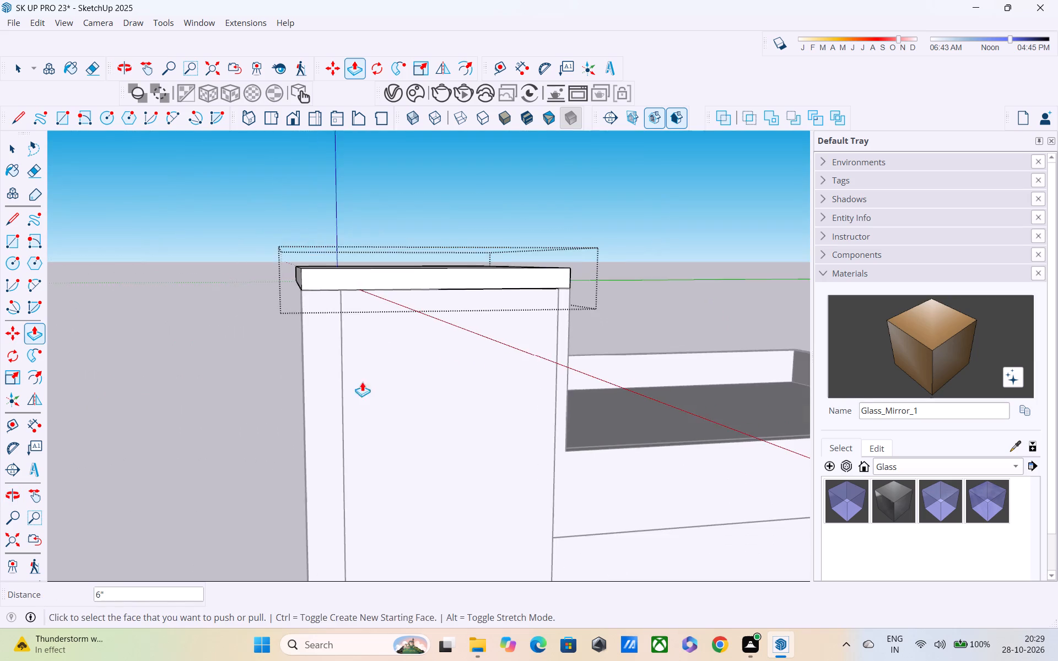
middle_click_drag(364, 383, 695, 351)
scroll(654, 344, "down", 4)
key("space")
left_click(474, 305)
Examine the tower's roof slab and its overhangs from the front facade, below, and the terrace side.
middle_click_drag(415, 327, 587, 355)
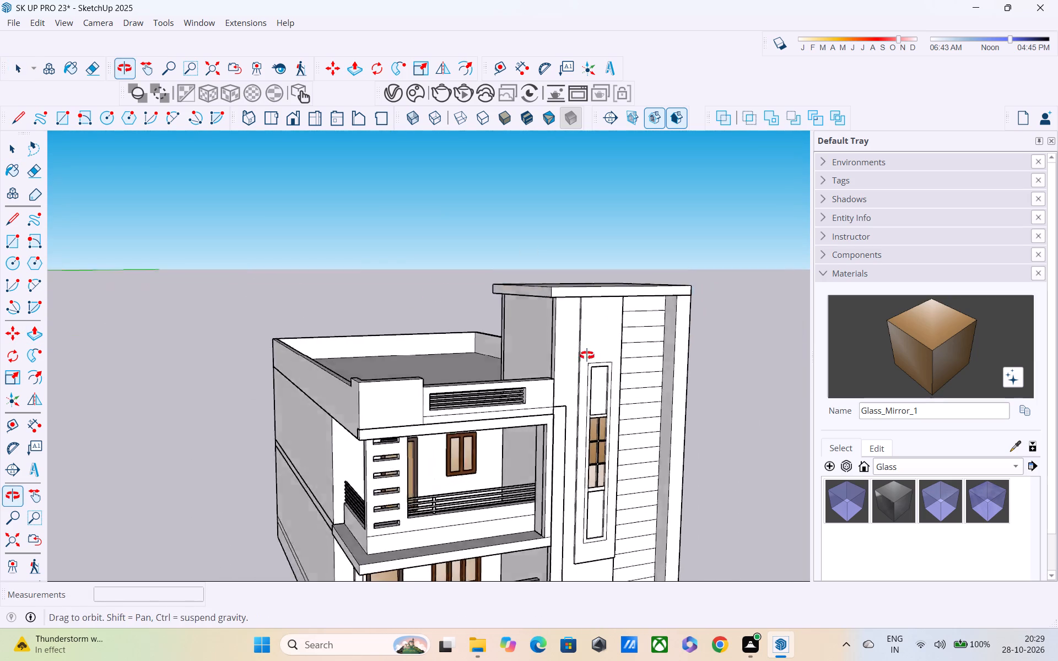
middle_click_drag(587, 355, 592, 345)
scroll(591, 307, "up", 7)
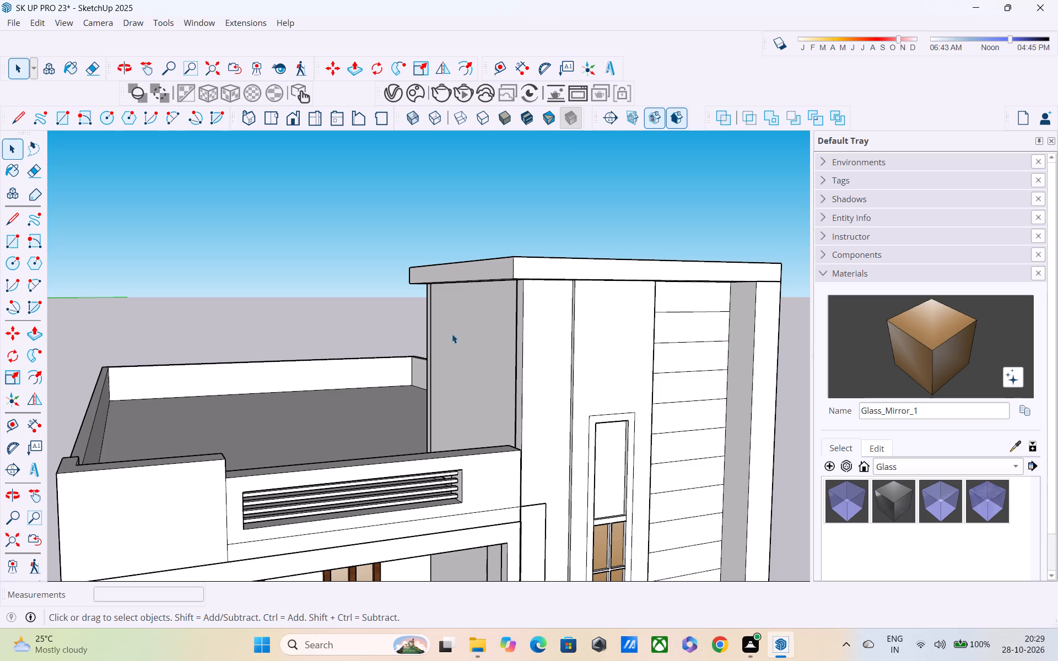
scroll(469, 315, "down", 1)
scroll(479, 390, "down", 1)
middle_click_drag(479, 390, 448, 329, "shift")
scroll(475, 353, "down", 2)
middle_click_drag(560, 387, 422, 317)
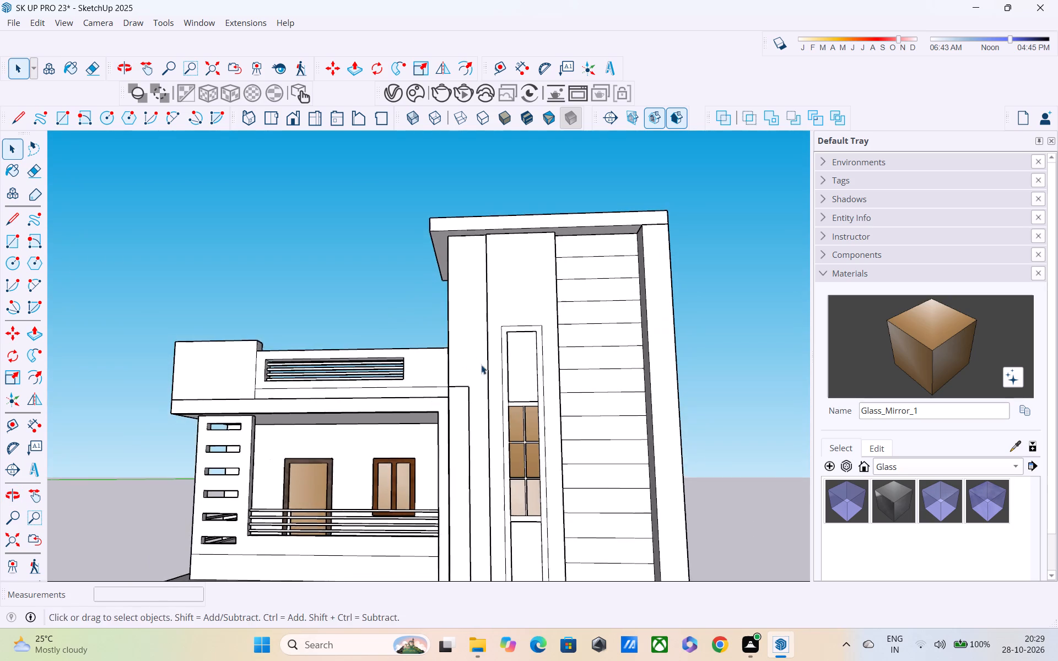
scroll(494, 374, "down", 2)
middle_click_drag(515, 386, 462, 286)
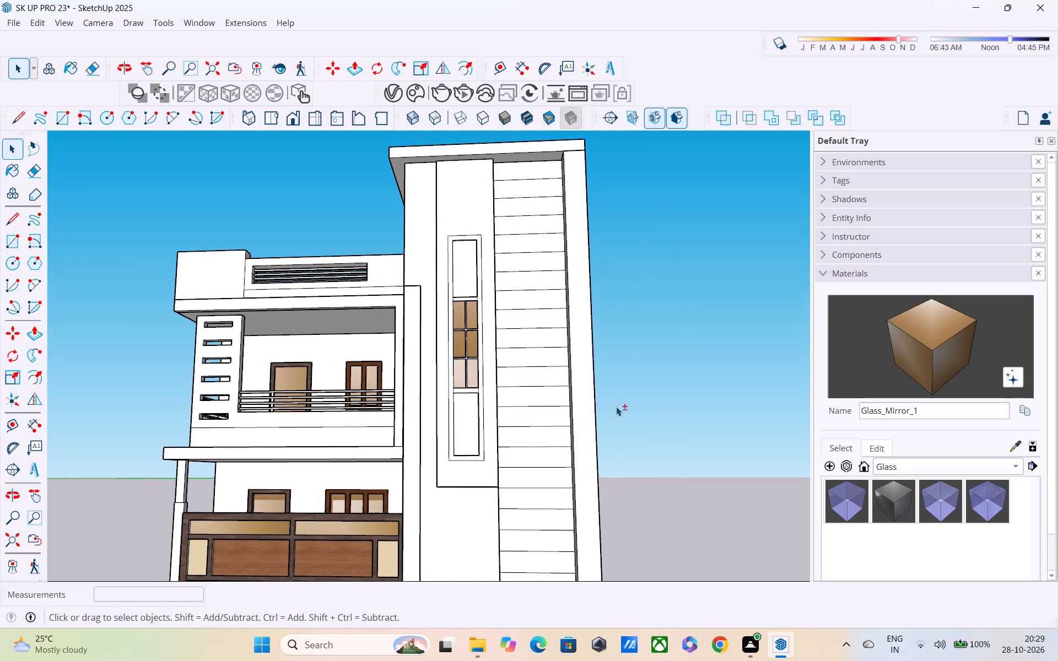
middle_click_drag(616, 407, 614, 427, "shift")
middle_click_drag(550, 382, 829, 465)
middle_click_drag(320, 256, 493, 419)
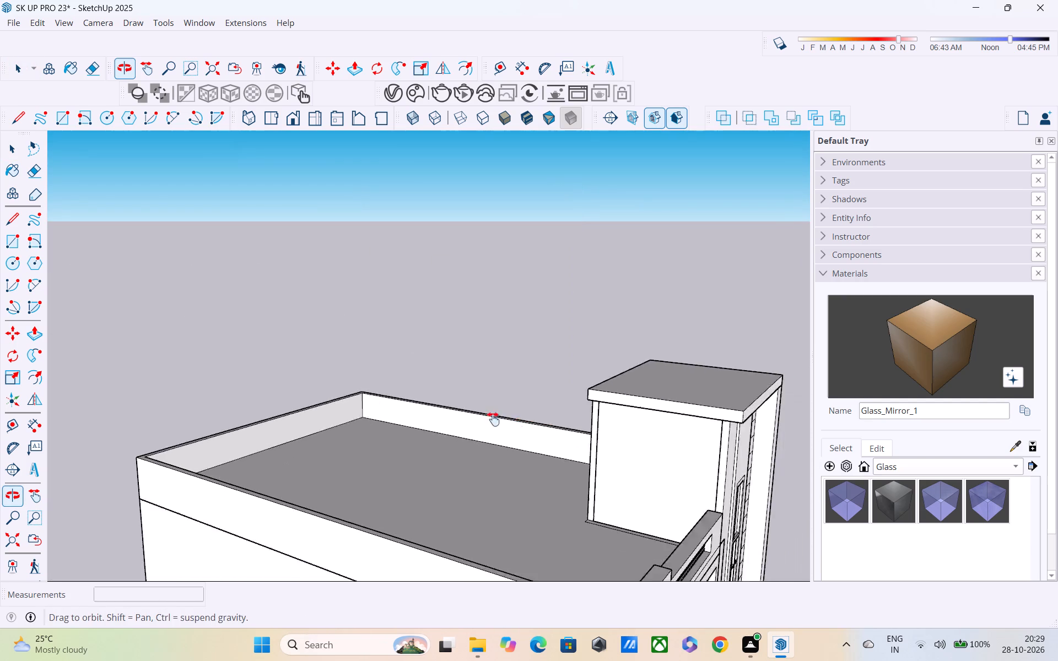
middle_click_drag(493, 419, 444, 387)
middle_click_drag(558, 439, 650, 463)
scroll(604, 430, "up", 1)
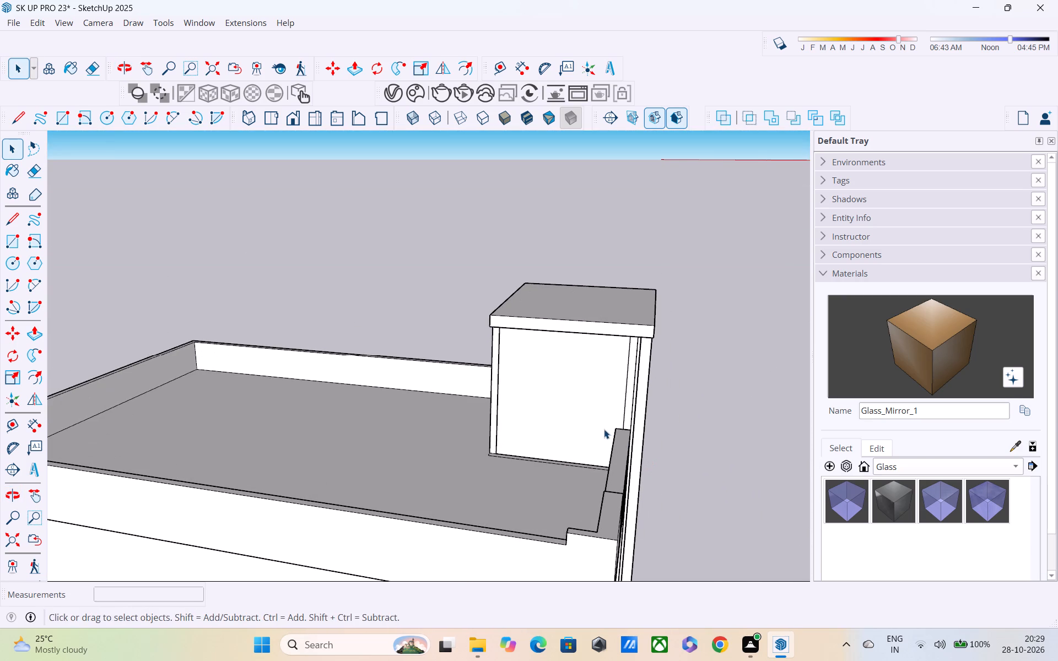
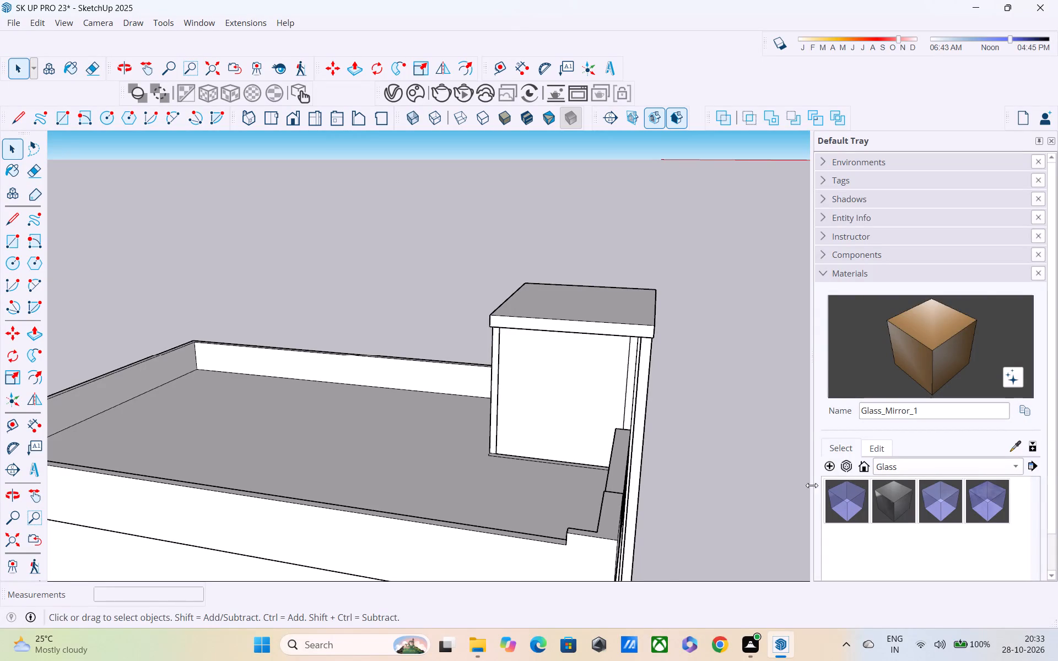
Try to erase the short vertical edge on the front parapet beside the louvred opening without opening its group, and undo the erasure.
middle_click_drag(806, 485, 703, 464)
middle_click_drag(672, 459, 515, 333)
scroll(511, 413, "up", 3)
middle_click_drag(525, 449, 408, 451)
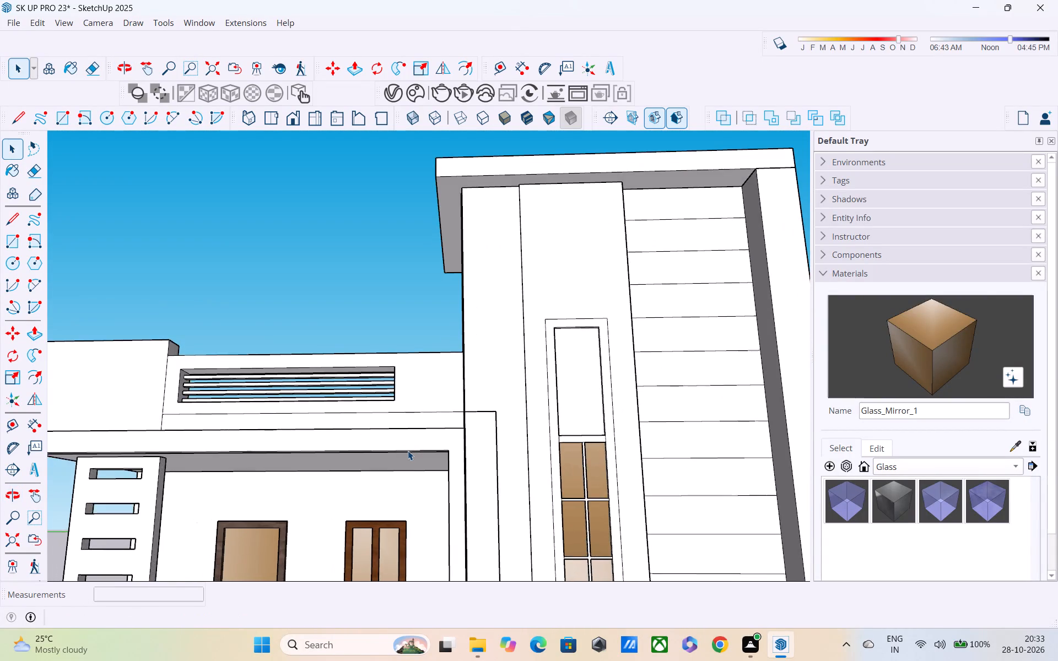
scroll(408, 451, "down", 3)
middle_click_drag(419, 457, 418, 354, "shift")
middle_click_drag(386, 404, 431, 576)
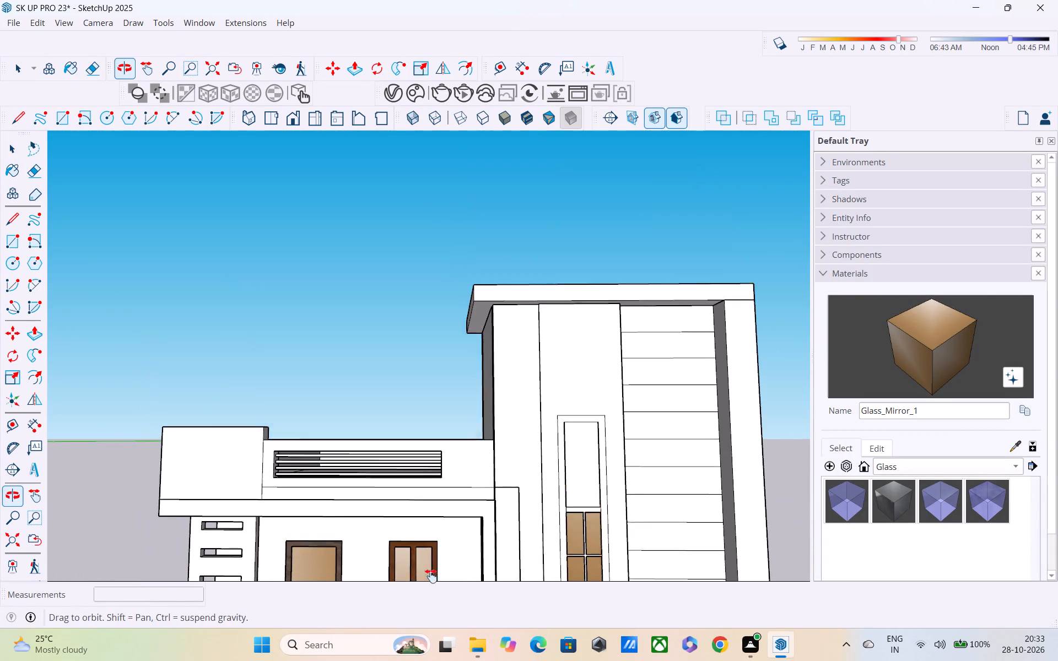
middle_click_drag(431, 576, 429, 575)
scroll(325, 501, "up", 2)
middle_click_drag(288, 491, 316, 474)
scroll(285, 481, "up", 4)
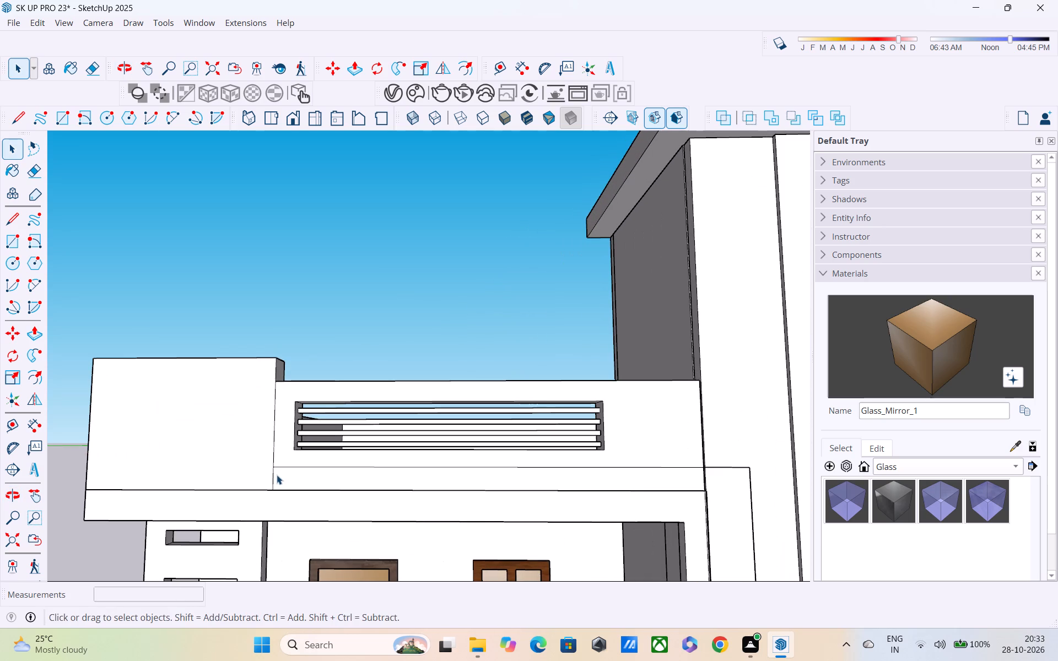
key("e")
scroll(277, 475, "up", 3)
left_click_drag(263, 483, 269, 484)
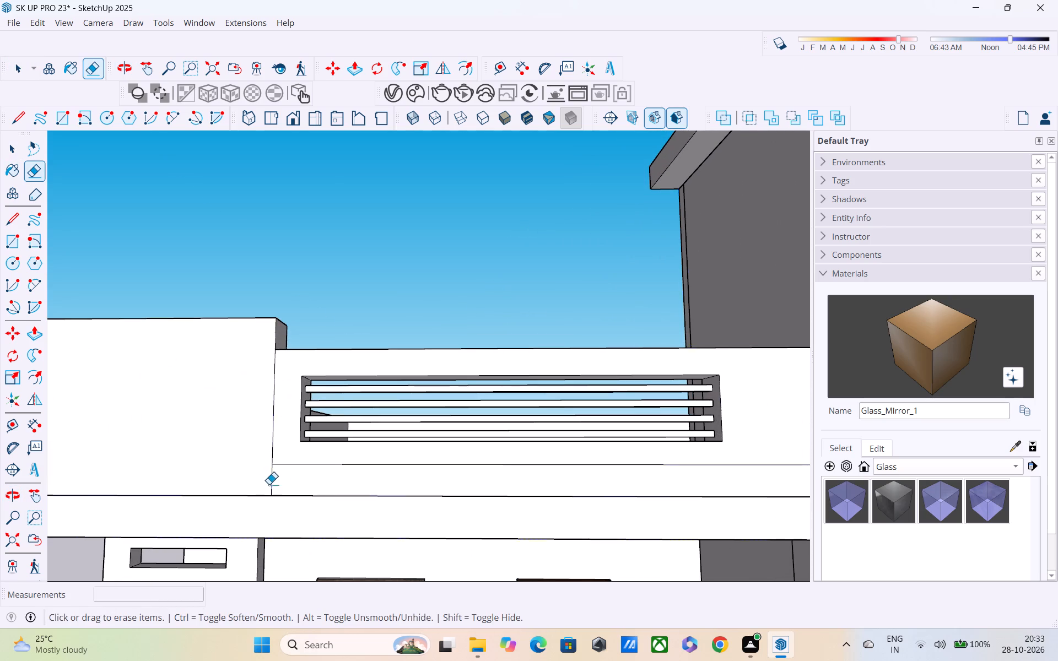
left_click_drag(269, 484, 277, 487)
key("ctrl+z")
Open the front parapet group and erase the short vertical edge segment below the horizontal line, between the raised block and louvred section.
key("space")
double_click(273, 483)
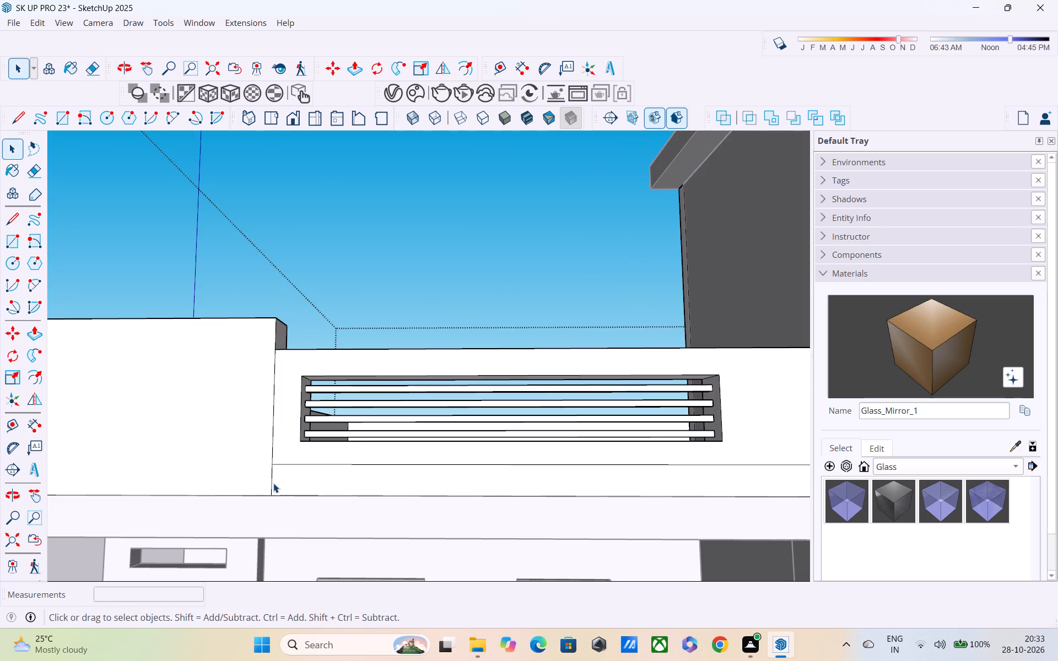
key("e")
left_click_drag(264, 476, 277, 481)
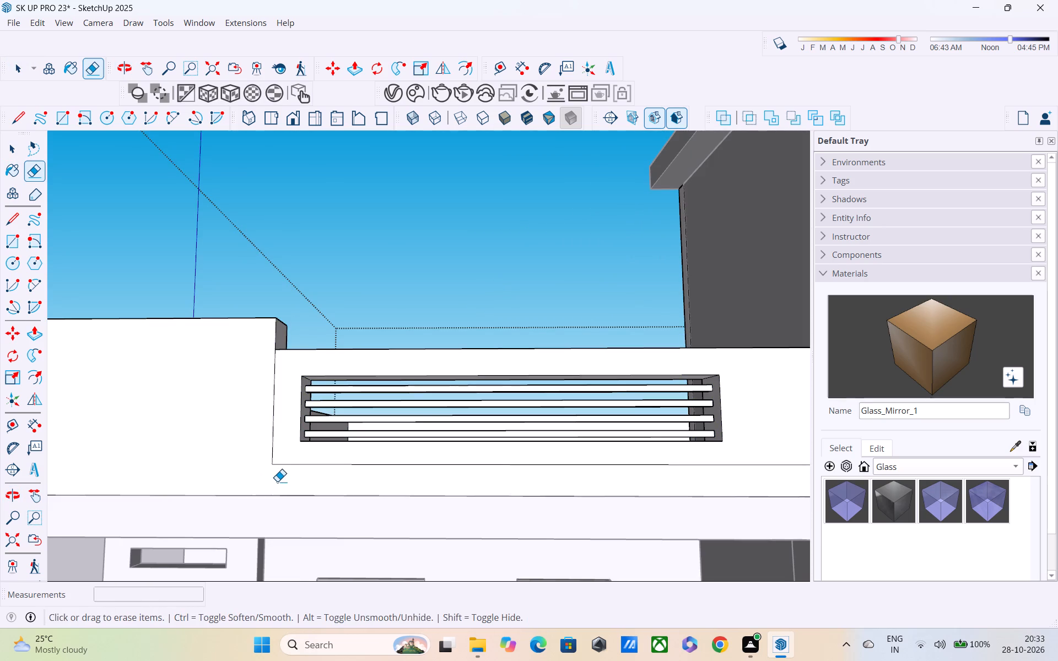
Examine the parapet's edges where it meets the tower and along the terrace front, and leave the parapet group.
scroll(277, 481, "down", 9)
scroll(510, 492, "up", 4)
scroll(573, 491, "up", 3)
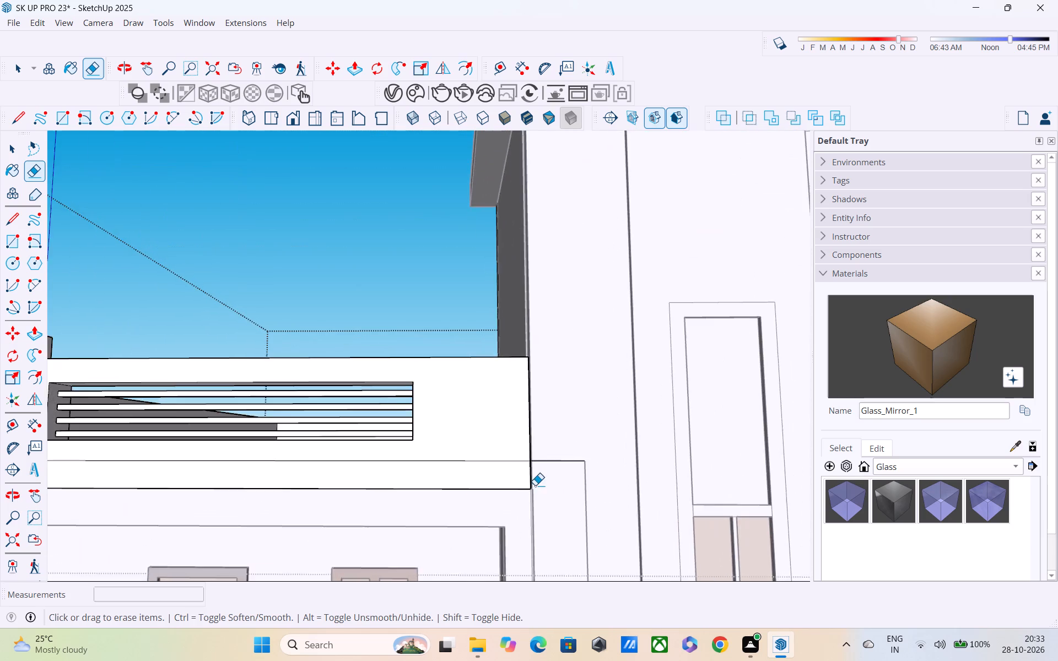
middle_click_drag(534, 484, 565, 572)
scroll(563, 550, "up", 8)
middle_click_drag(553, 517, 642, 495)
scroll(640, 487, "down", 3)
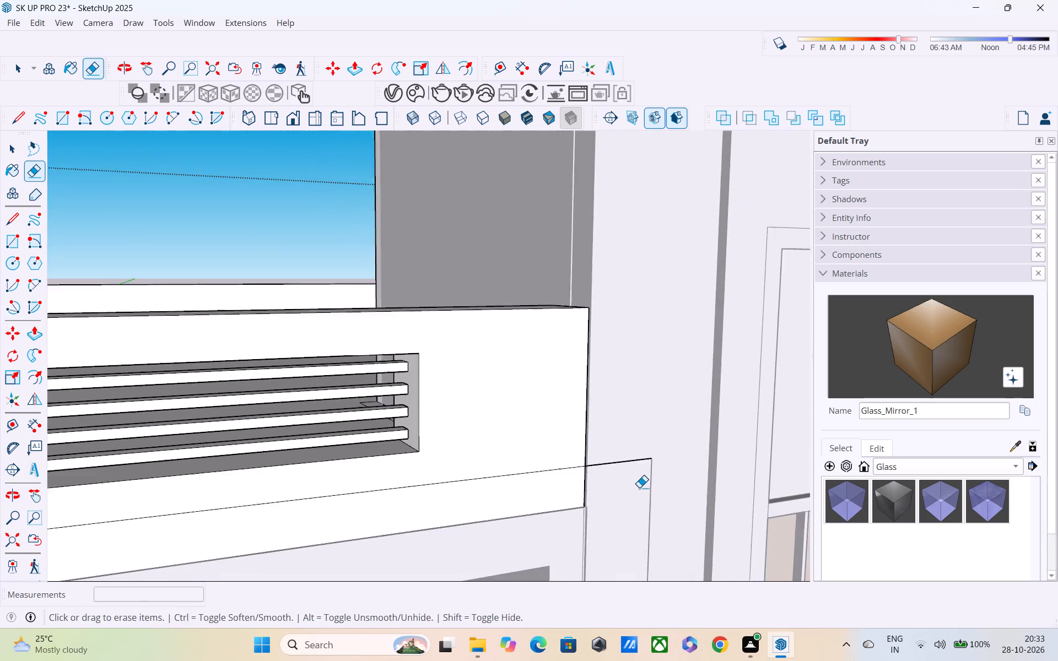
scroll(639, 487, "down", 1)
scroll(615, 506, "up", 1)
middle_click_drag(614, 506, 563, 472)
scroll(552, 463, "down", 5)
key("space")
scroll(542, 492, "down", 7)
middle_click_drag(535, 498, 532, 485)
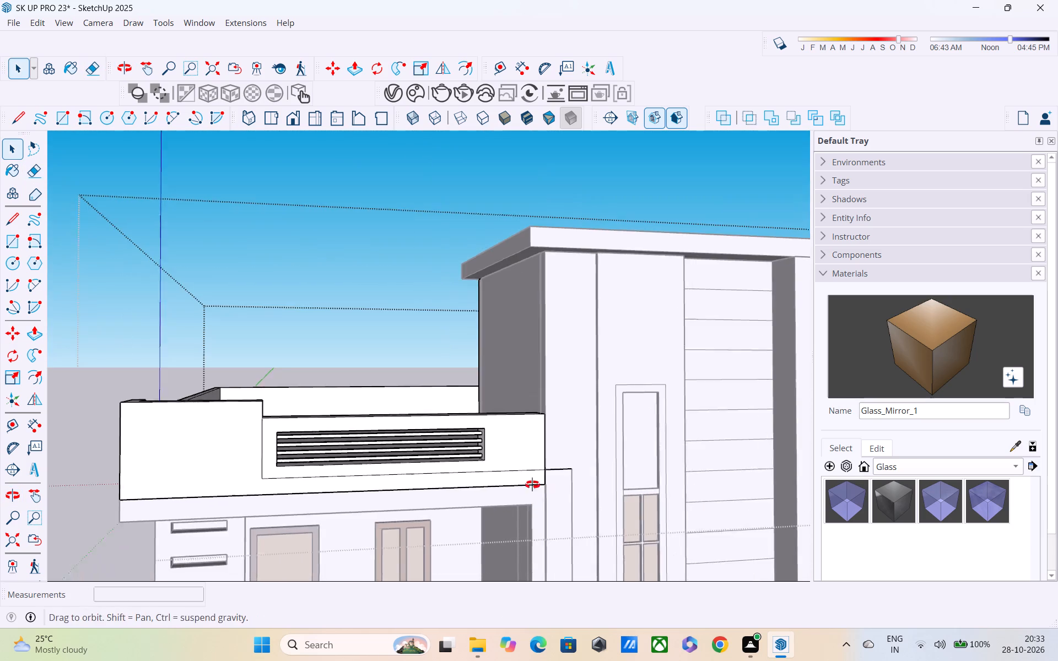
middle_click_drag(532, 485, 514, 454)
scroll(512, 453, "down", 4)
scroll(512, 454, "up", 1)
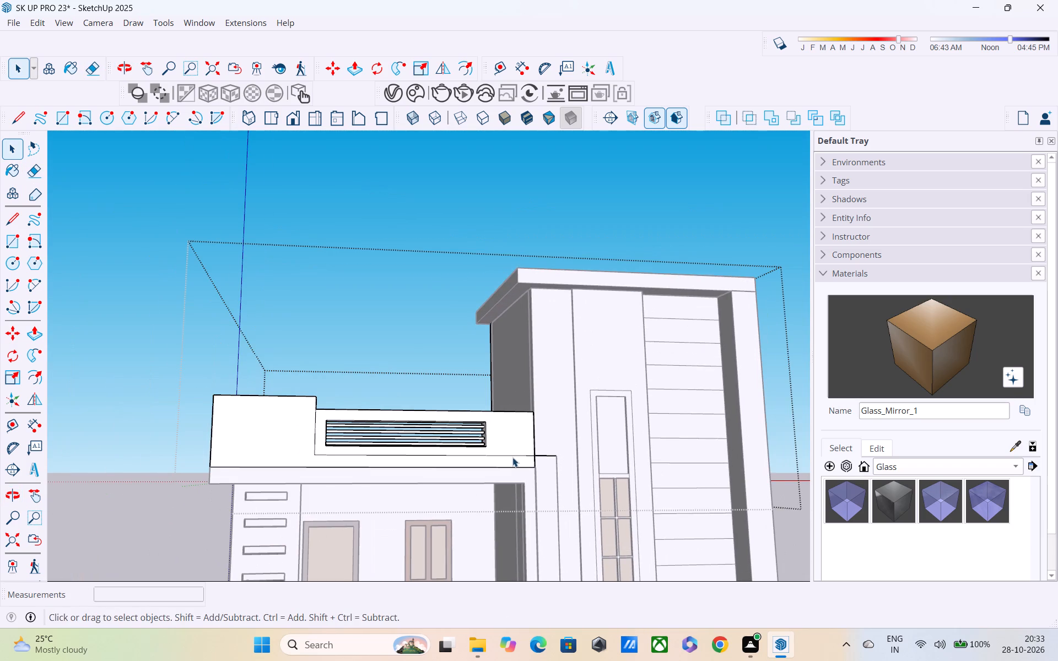
scroll(512, 457, "down", 1)
middle_click_drag(506, 444, 497, 534)
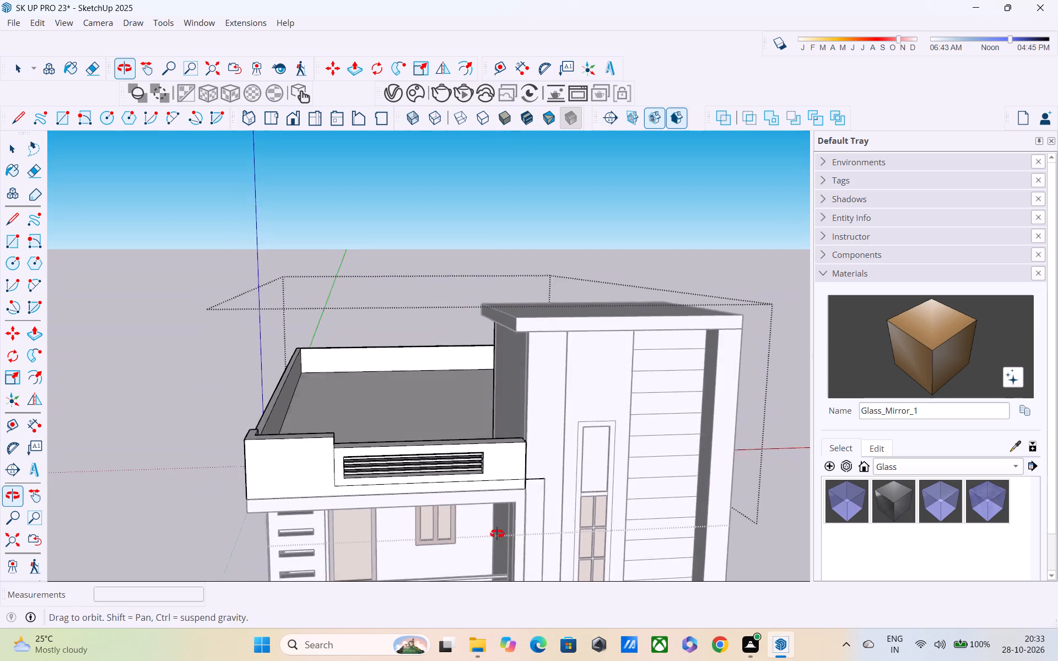
middle_click_drag(497, 534, 489, 529)
key("space")
scroll(607, 318, "up", 2)
left_click(608, 210)
Open the tower roof slab group and place a horizontal guide 4.4" above the bottom edge of its front face.
double_click(585, 317)
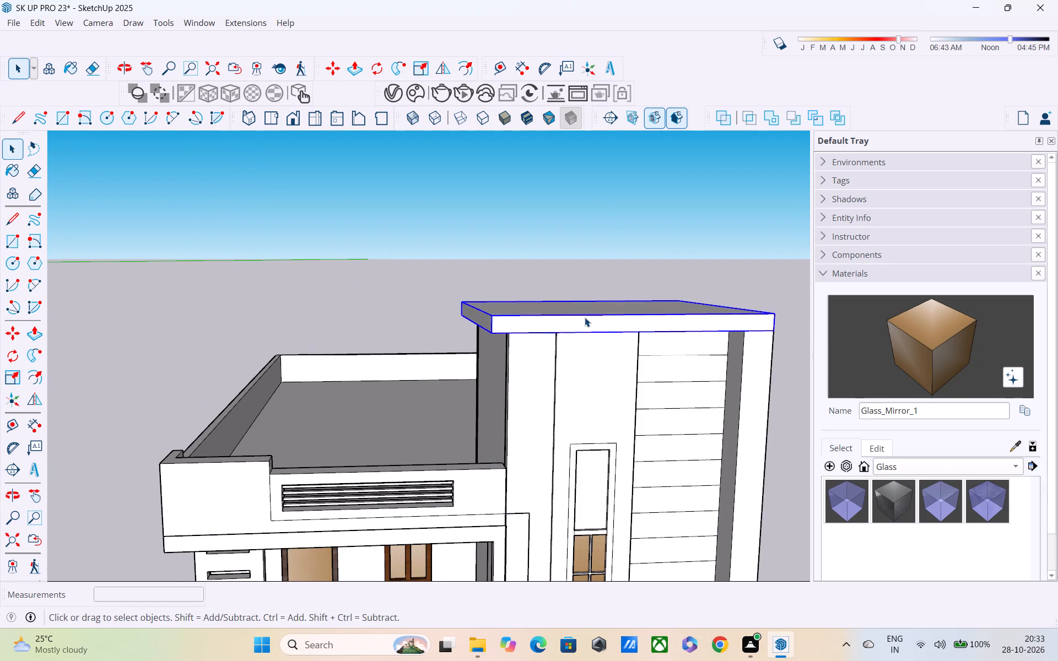
middle_click_drag(577, 330, 550, 262)
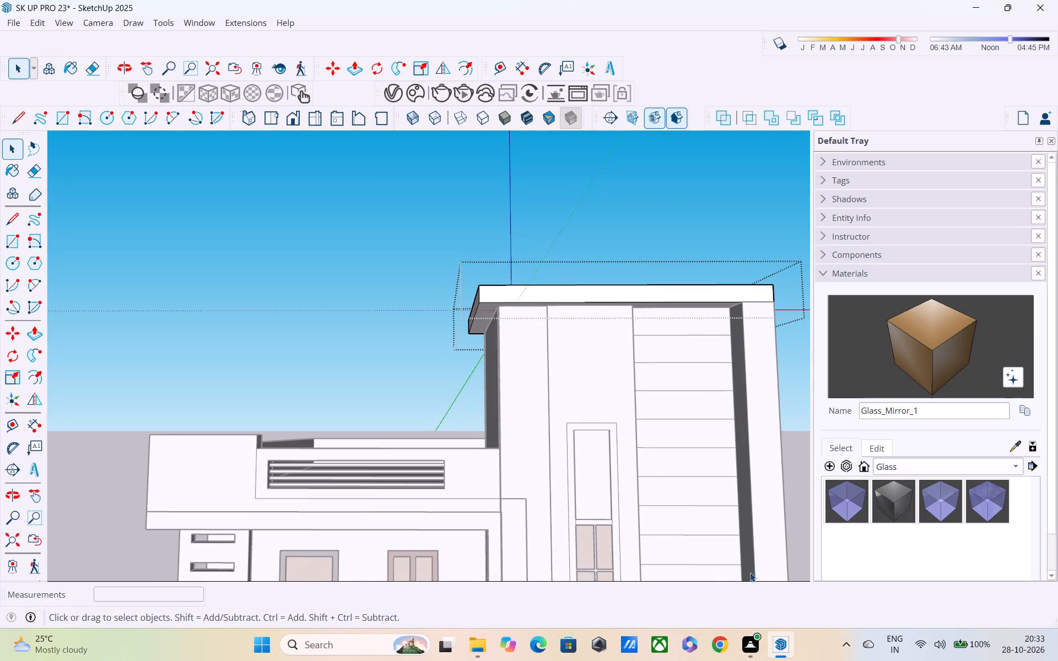
middle_click_drag(560, 308, 559, 403, "shift")
scroll(472, 380, "up", 4)
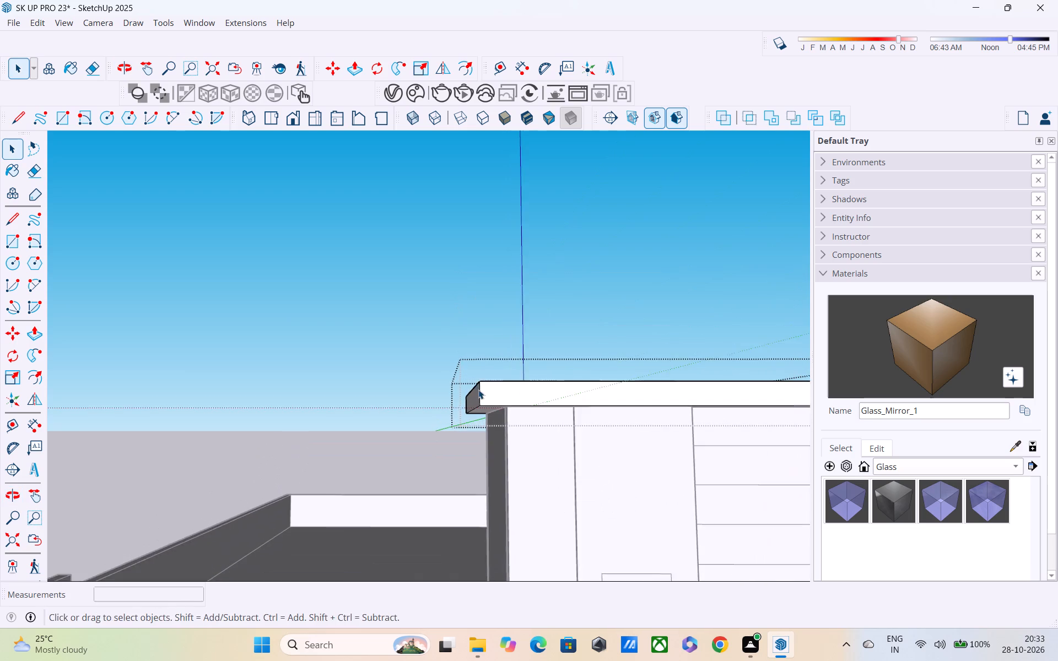
middle_click_drag(483, 397, 508, 434)
scroll(517, 424, "up", 4)
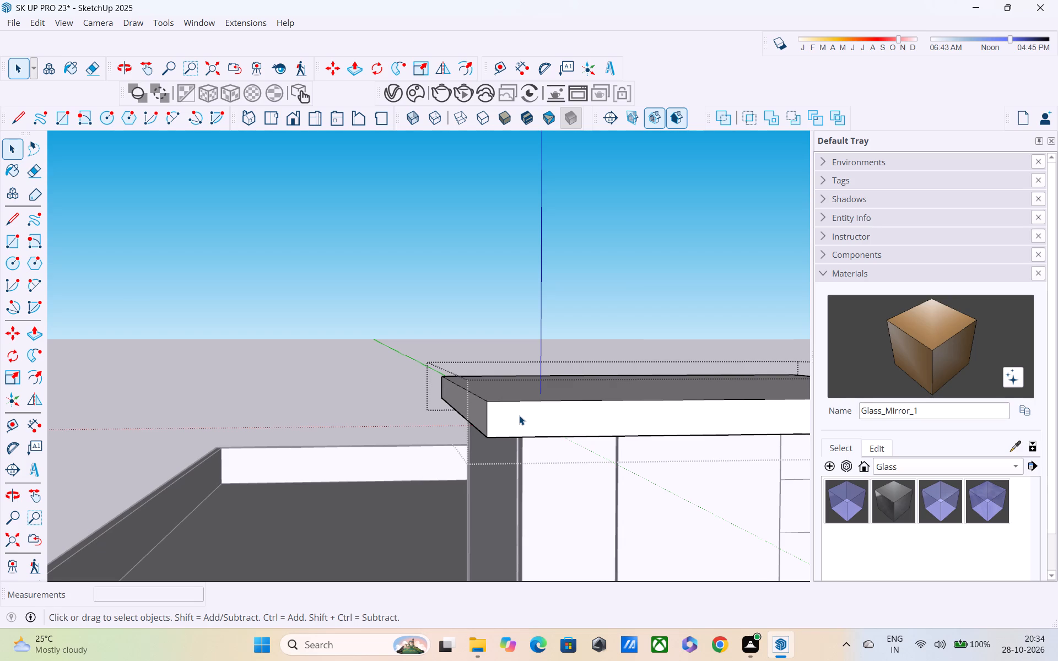
scroll(519, 415, "down", 2)
middle_click_drag(519, 416, 477, 468, "shift")
scroll(477, 468, "up", 1)
scroll(477, 454, "down", 3)
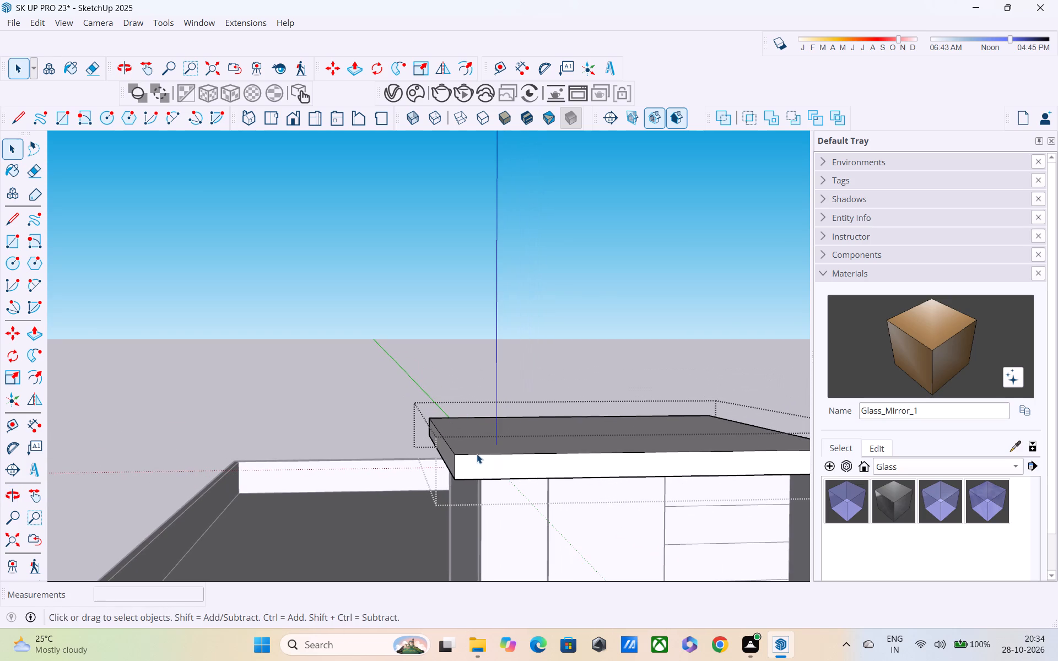
middle_click_drag(494, 481, 430, 507)
scroll(429, 506, "up", 1)
scroll(429, 499, "down", 4)
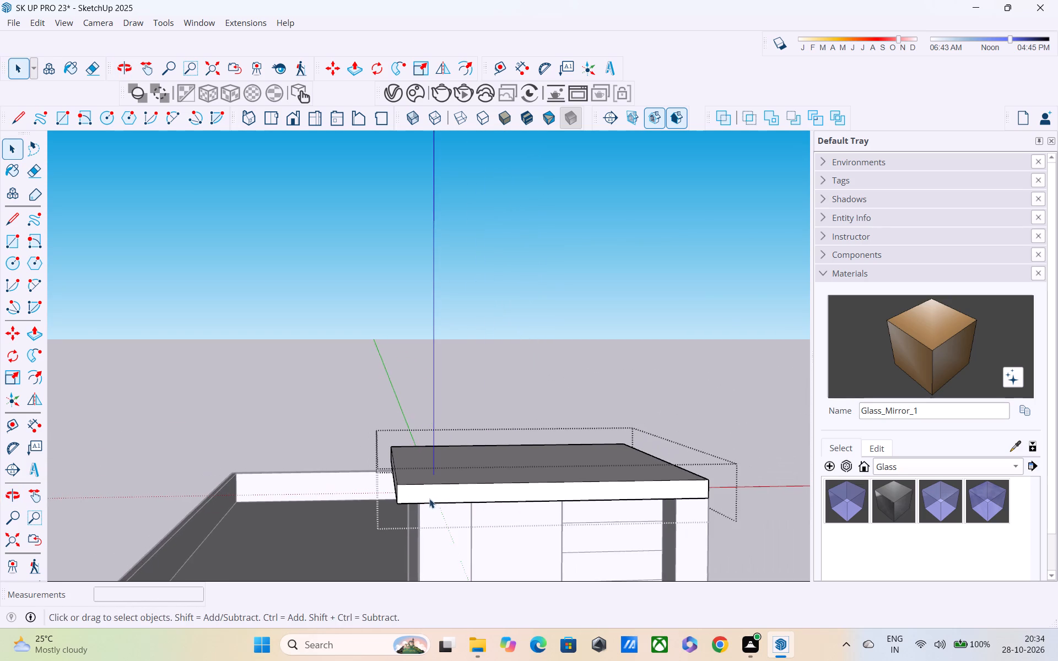
middle_click_drag(463, 508, 417, 472)
middle_click_drag(503, 484, 477, 454, "shift")
scroll(478, 454, "up", 5)
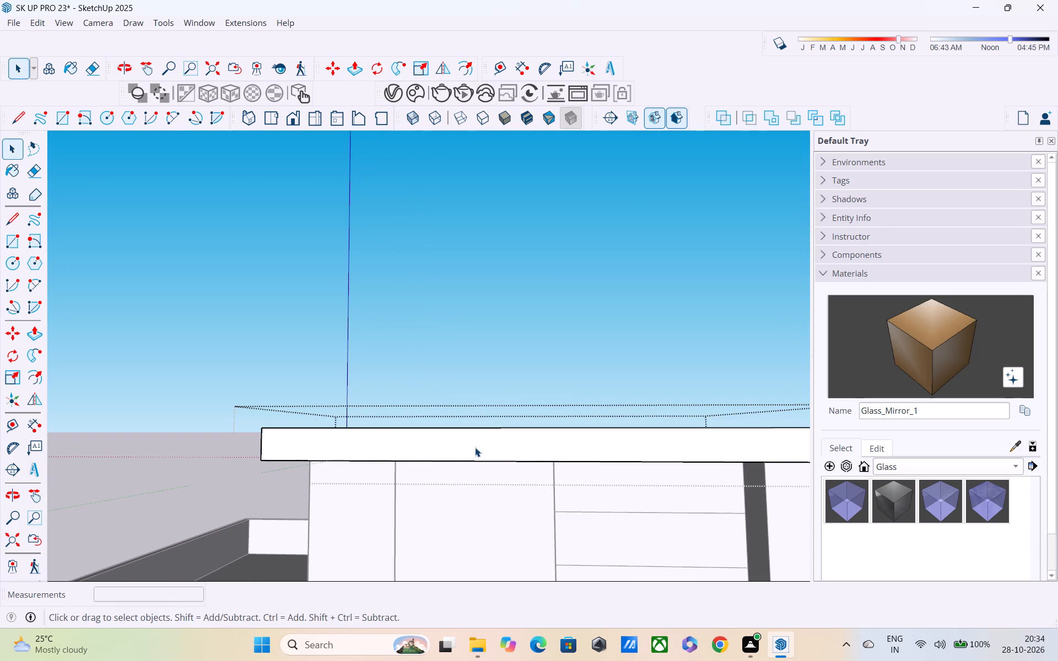
key("t")
left_click(458, 459)
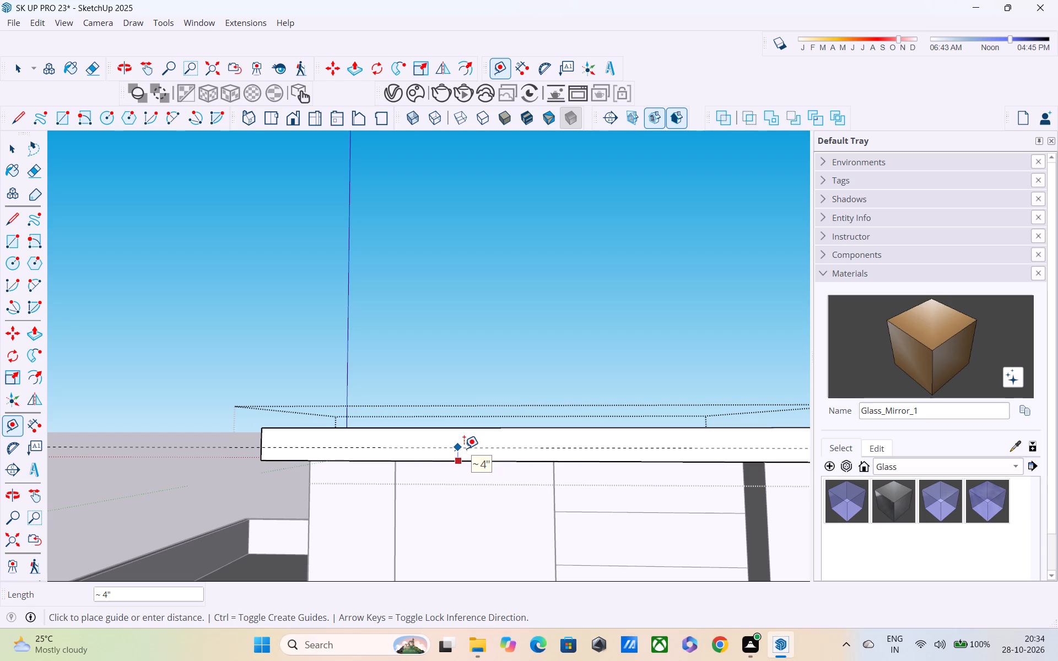
key("9")
key("BackSpace")
key("4")
type(".4")
key("shift+quotedbl")
key("Return")
Place a horizontal guide on the slab's balcony-side face, level with the front face's guide at their shared corner.
middle_click_drag(467, 450, 702, 501)
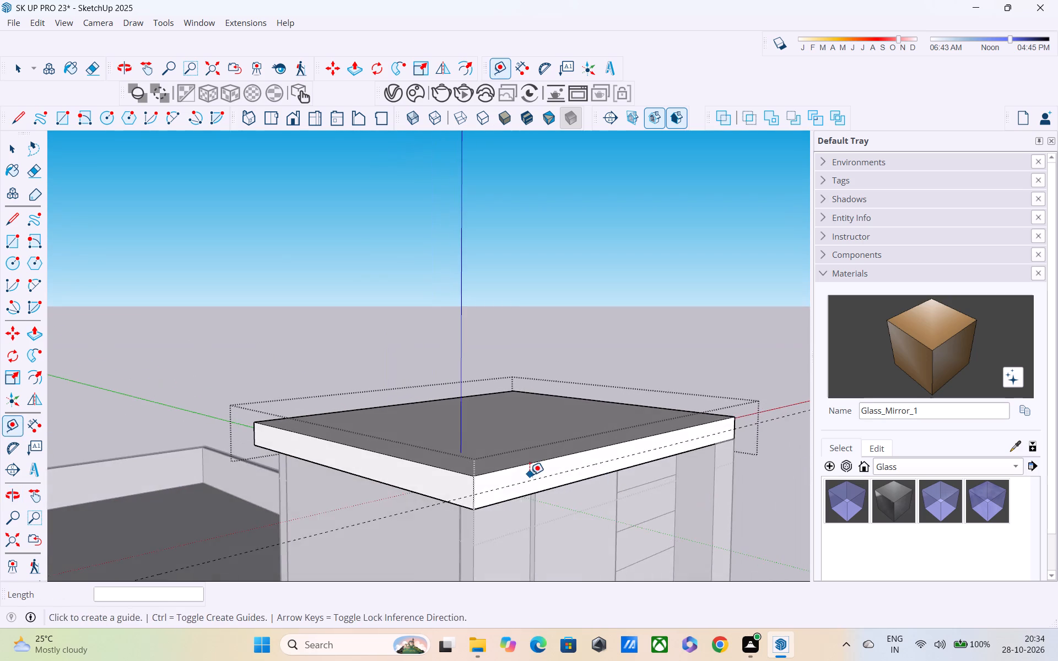
middle_click_drag(532, 475, 685, 444)
left_click(601, 460)
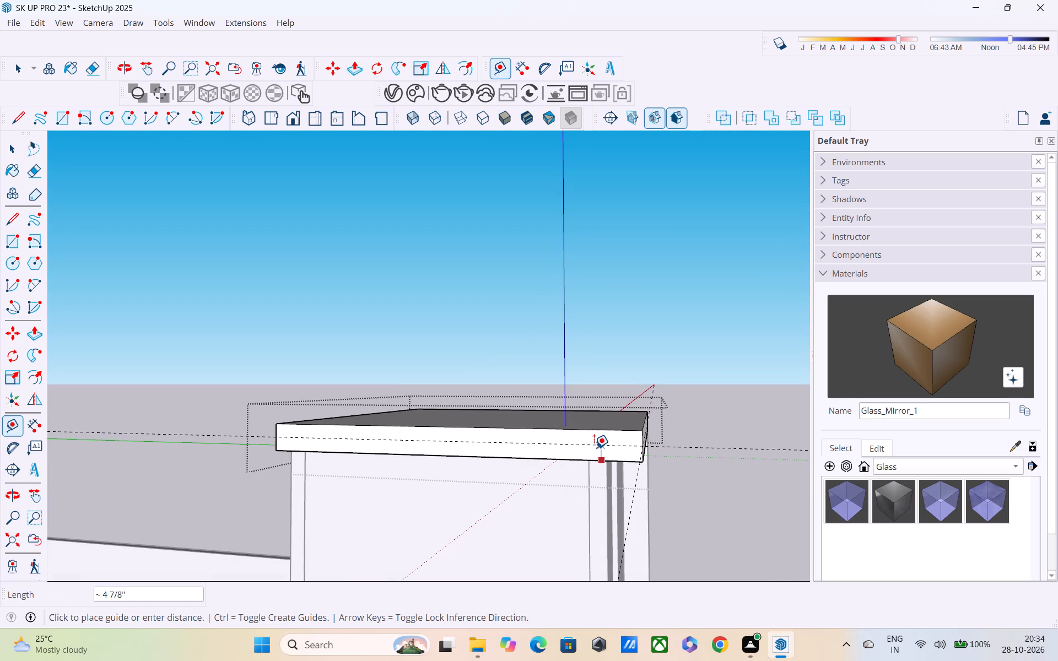
middle_click_drag(594, 448, 505, 447)
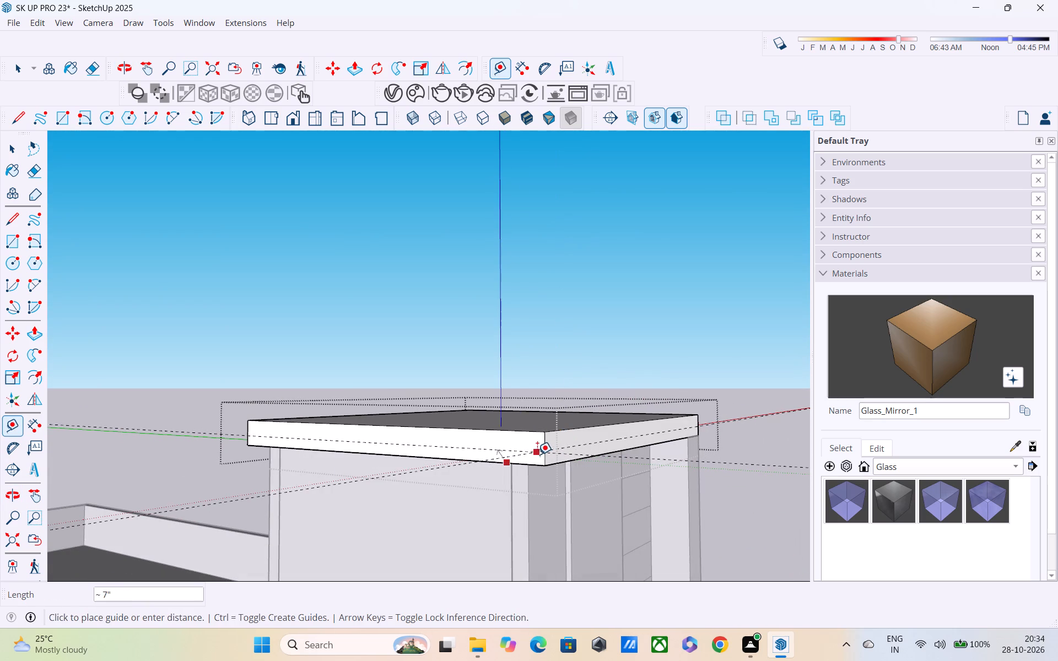
left_click(541, 453)
middle_click_drag(547, 451, 367, 465)
scroll(376, 452, "down", 4)
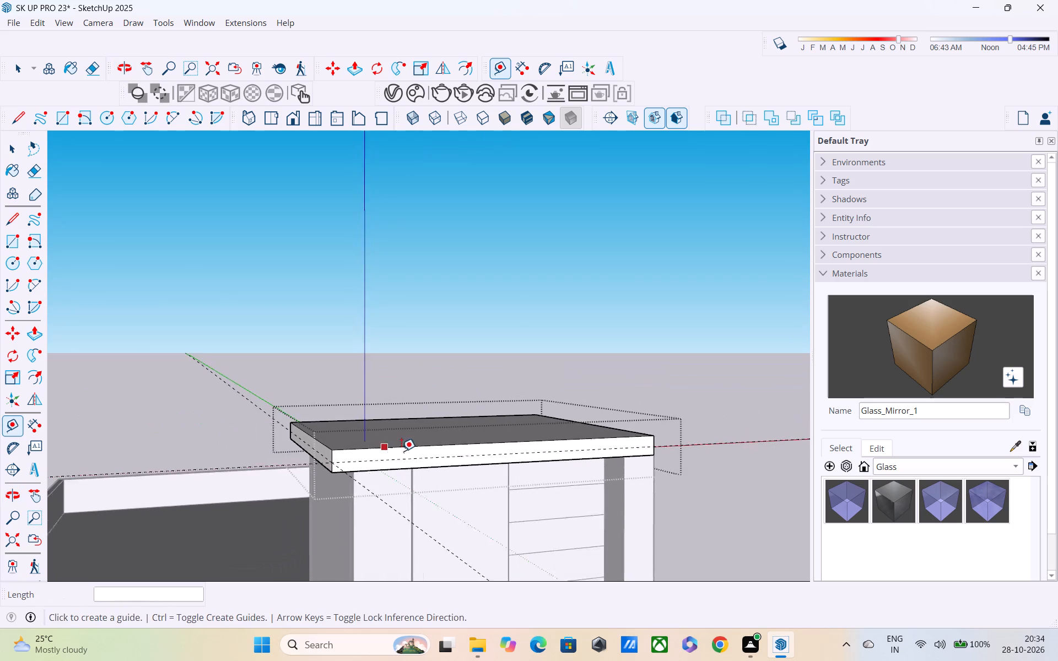
scroll(401, 451, "down", 1)
middle_click_drag(512, 451, 344, 457)
scroll(344, 457, "up", 1)
scroll(349, 452, "down", 4)
key("space")
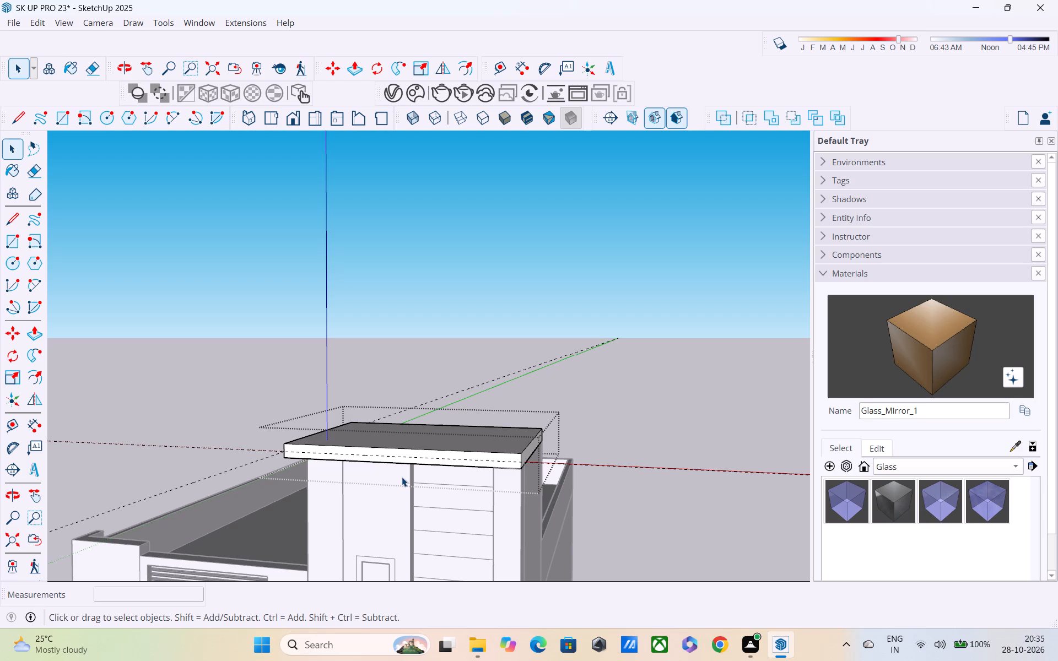
Draw lines along the guides across the full length of the slab's balcony-side face and its front face.
middle_click_drag(396, 482, 332, 469)
scroll(497, 456, "up", 2)
middle_click_drag(507, 463, 590, 458)
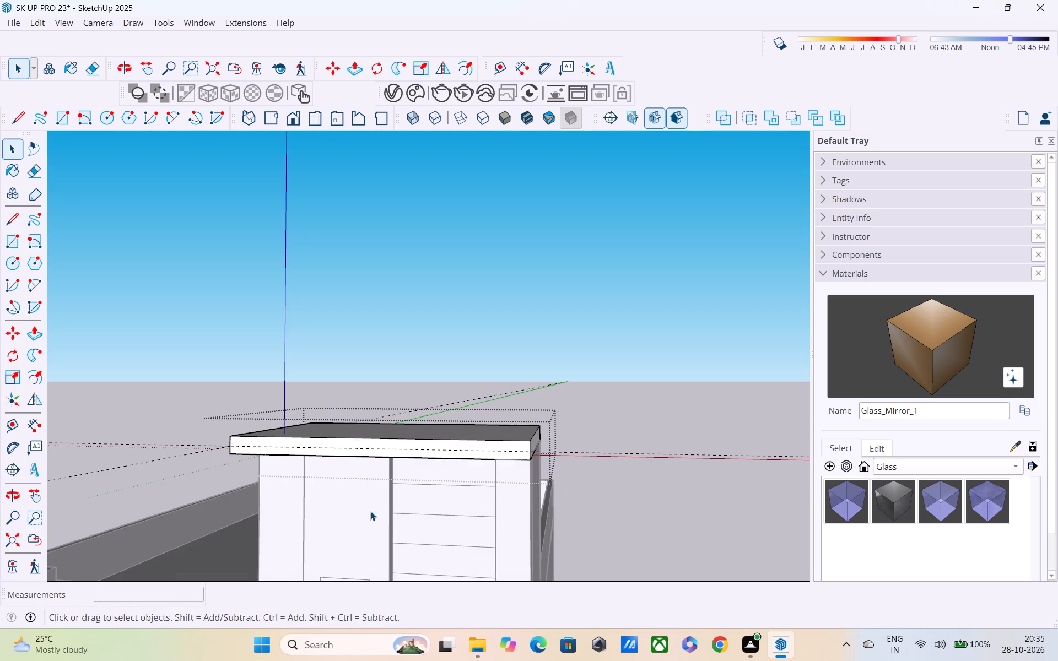
middle_click_drag(380, 511, 609, 502)
scroll(451, 464, "up", 1)
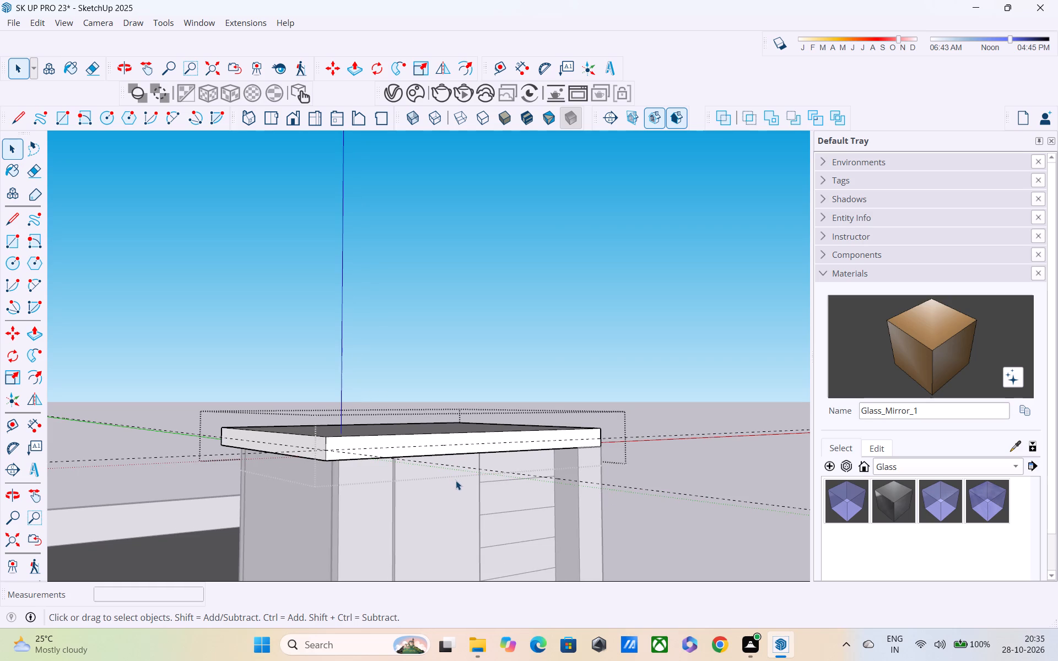
key("l")
middle_click_drag(359, 468, 477, 514, "shift")
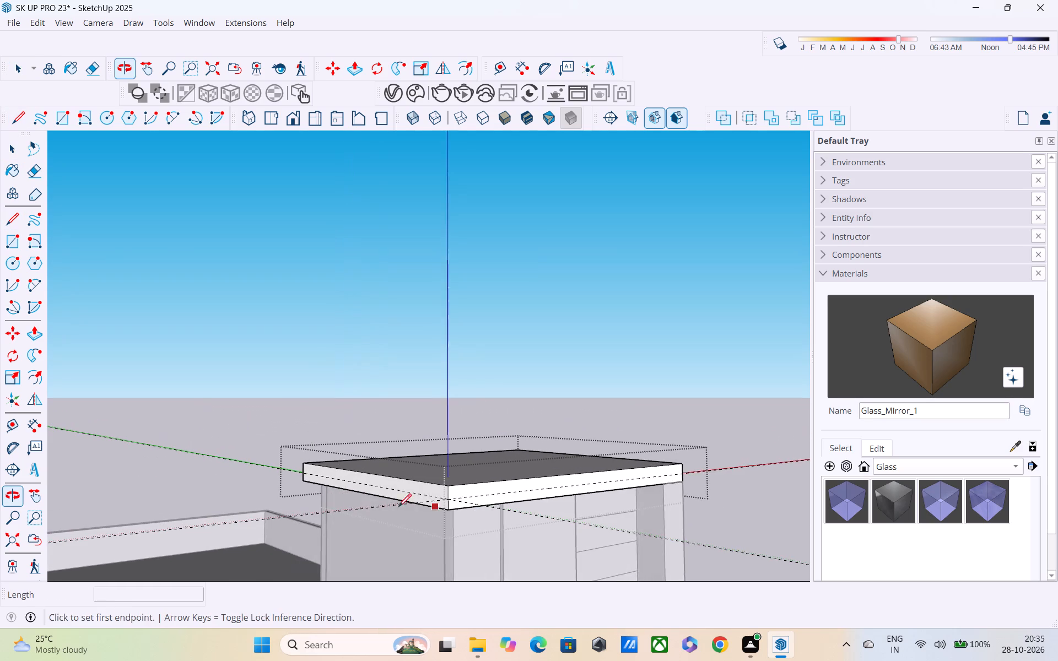
scroll(319, 487, "up", 1)
left_click(304, 471)
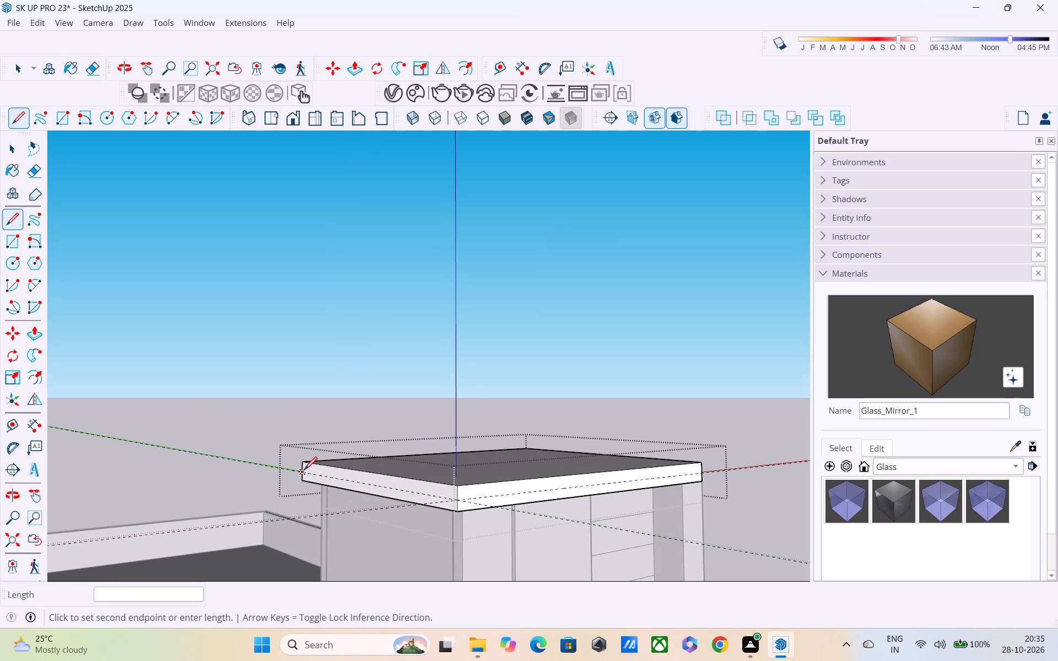
left_click(457, 500)
left_click(464, 499)
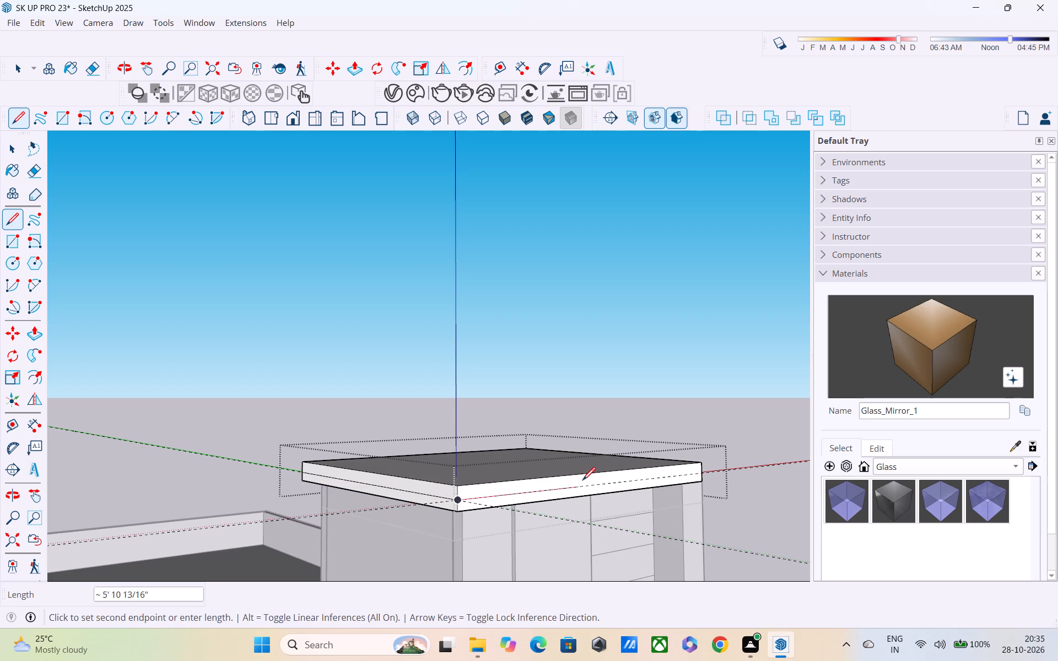
middle_click_drag(585, 480, 443, 473)
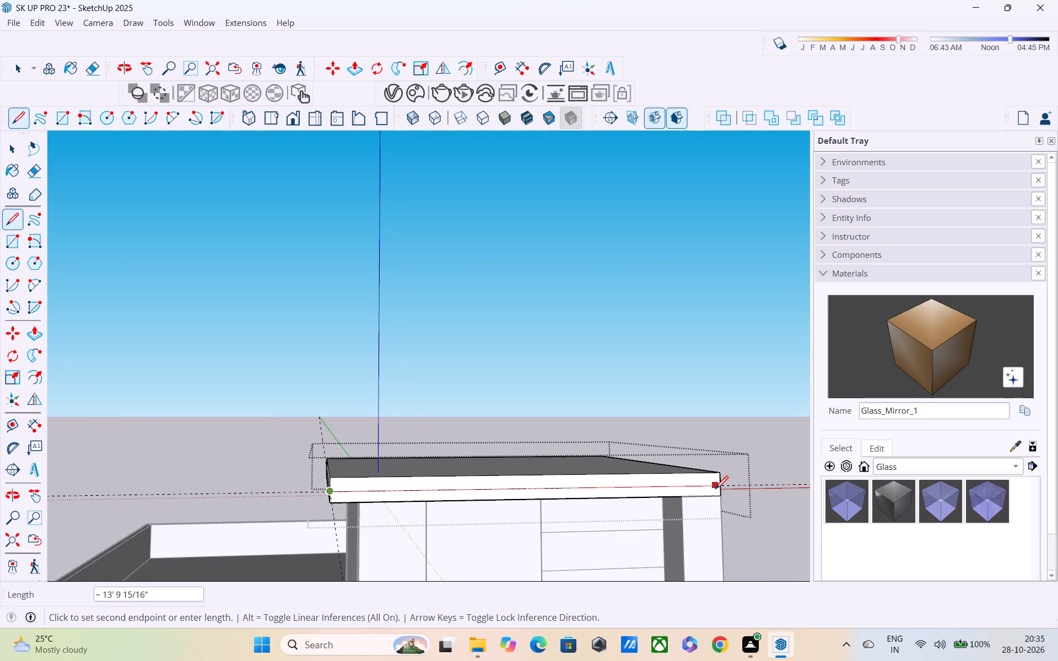
left_click(720, 489)
middle_click_drag(669, 508, 501, 510)
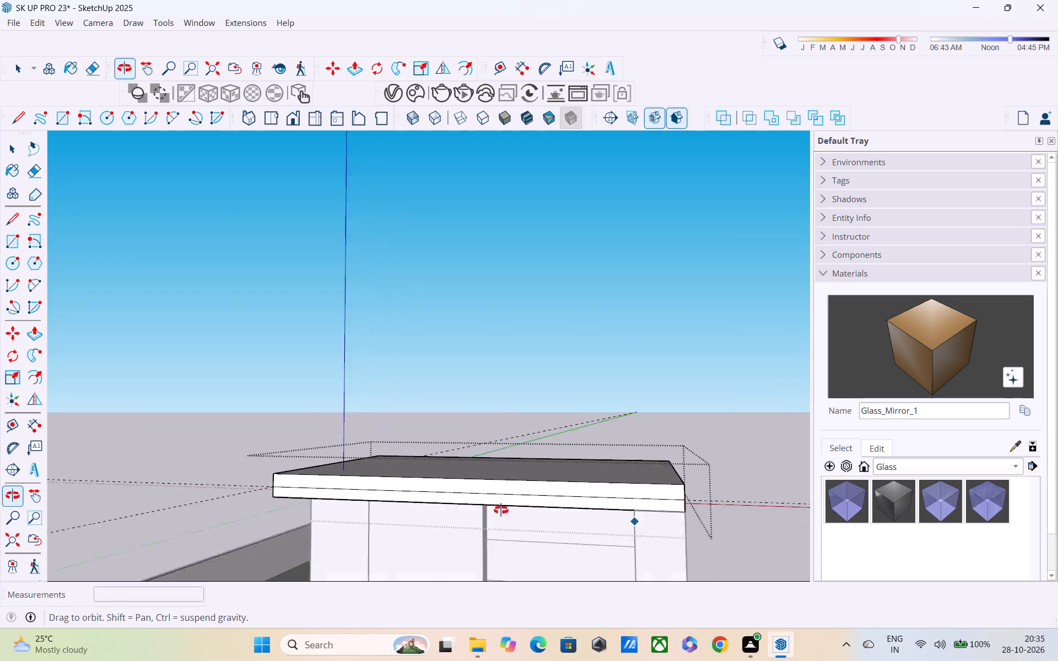
middle_click_drag(501, 510, 403, 516)
scroll(401, 501, "down", 5)
key("space")
scroll(574, 512, "down", 6)
middle_click_drag(574, 518, 552, 515)
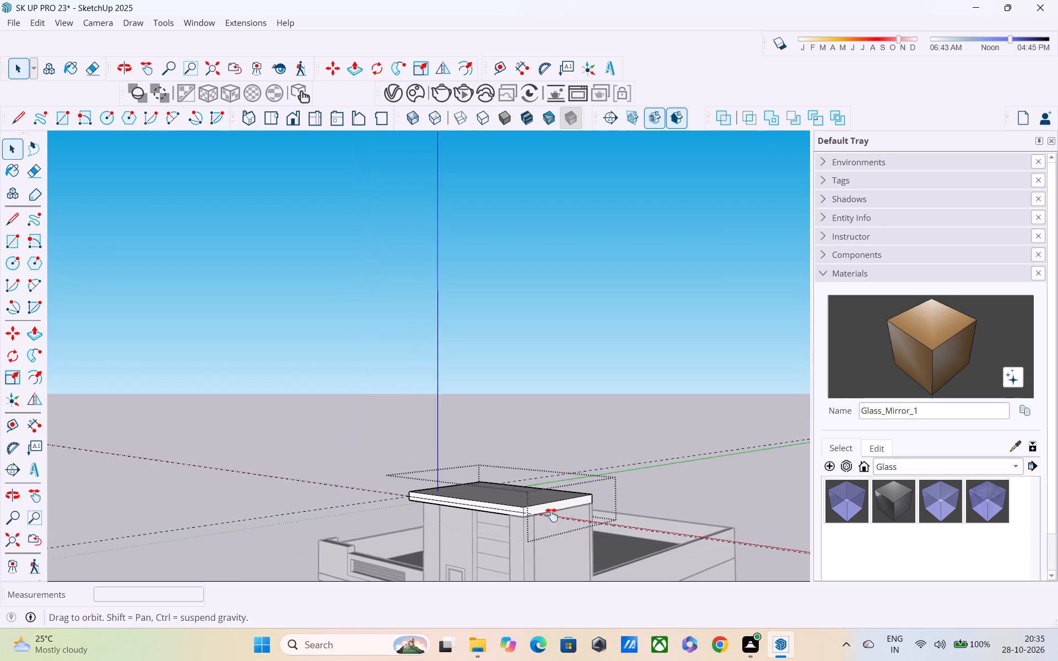
Delete the two horizontal guides that run along the tower roof slab's front and balcony-side faces.
middle_click_drag(552, 515, 407, 443)
middle_click_drag(482, 420, 671, 499)
left_click_drag(686, 427, 718, 575)
left_click_drag(698, 530, 698, 530)
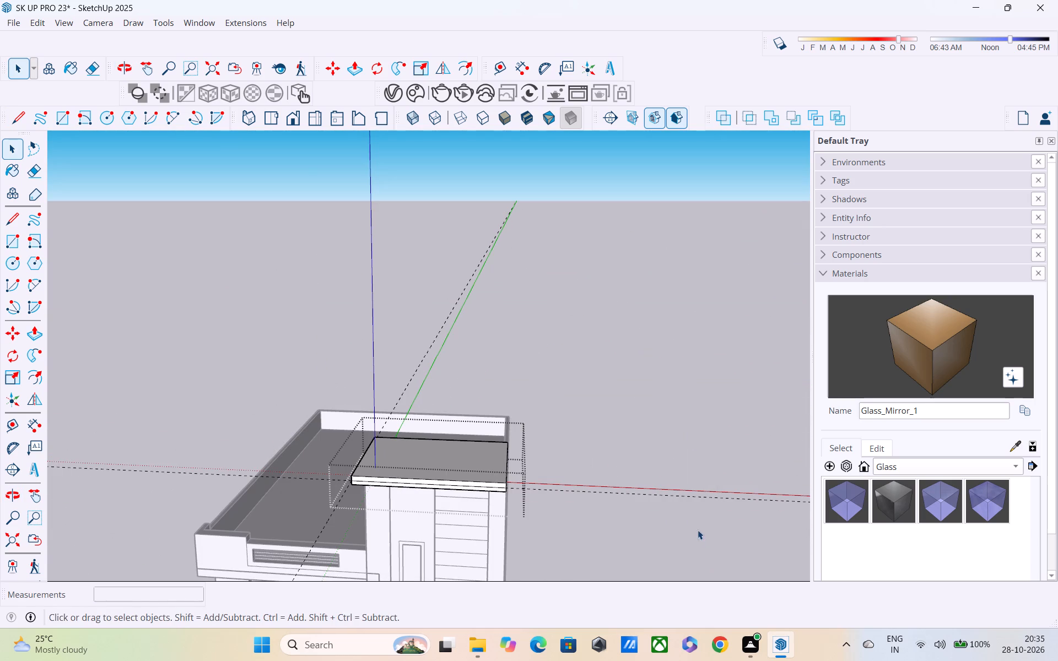
left_click_drag(698, 530, 665, 421)
key("Delete")
scroll(283, 494, "down", 2)
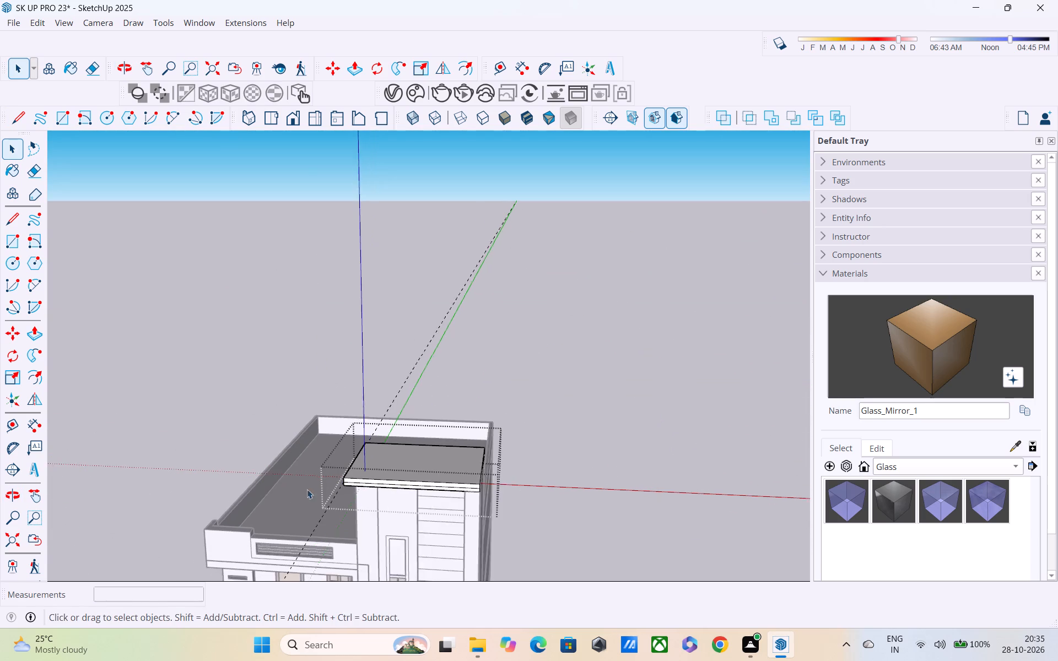
scroll(307, 489, "down", 1)
middle_click_drag(311, 489, 627, 376)
middle_click_drag(432, 451, 756, 523)
middle_click_drag(143, 497, 498, 382)
left_click_drag(316, 310, 310, 406)
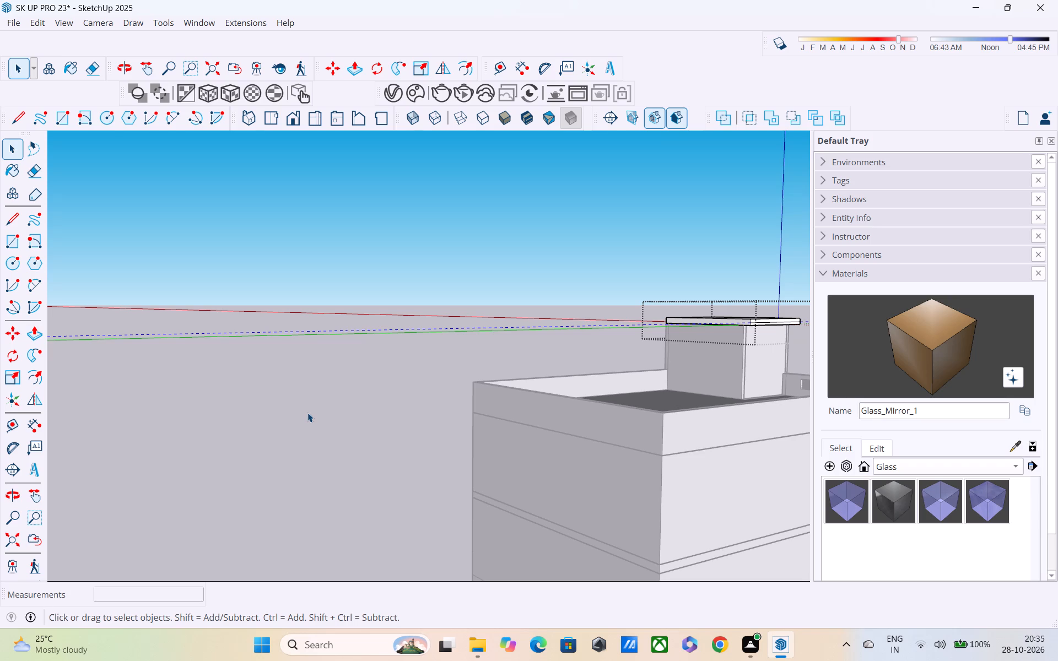
key("Delete")
Copy the dividing line on the slab's balcony-side face 1" upward.
scroll(431, 411, "down", 1)
middle_click_drag(455, 409, 250, 510, "shift")
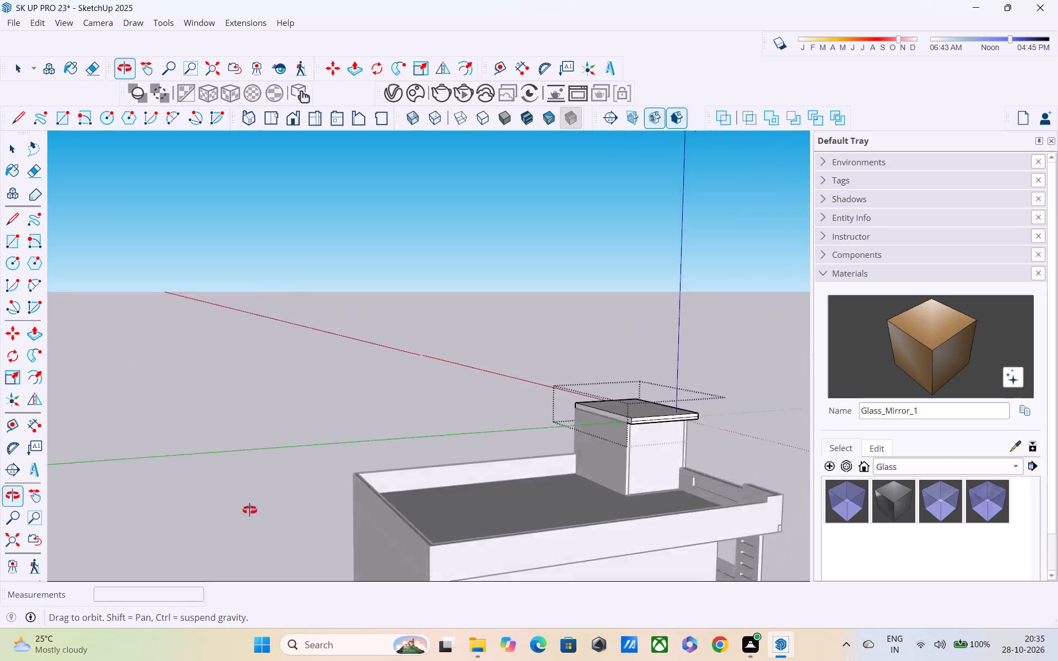
middle_click_drag(250, 510, 225, 505, "shift")
scroll(697, 387, "up", 2)
middle_click_drag(672, 408, 493, 390)
scroll(640, 430, "up", 2)
scroll(723, 449, "up", 2)
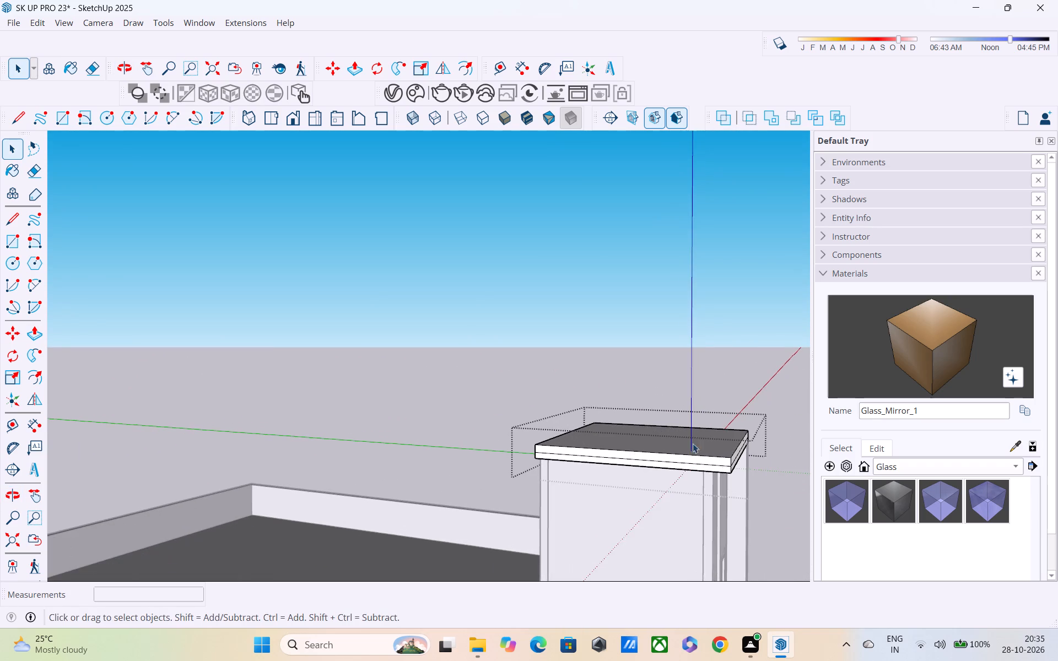
middle_click_drag(683, 442, 646, 434)
scroll(660, 468, "up", 9)
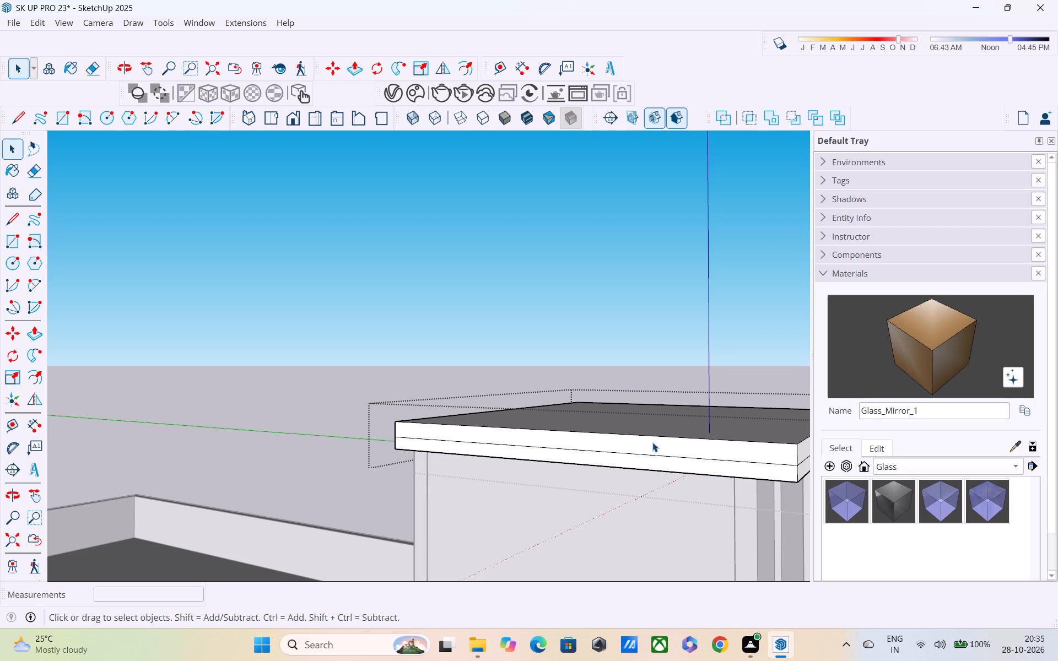
scroll(648, 440, "up", 4)
scroll(636, 444, "up", 1, "shift")
middle_click_drag(617, 431, 592, 388, "shift")
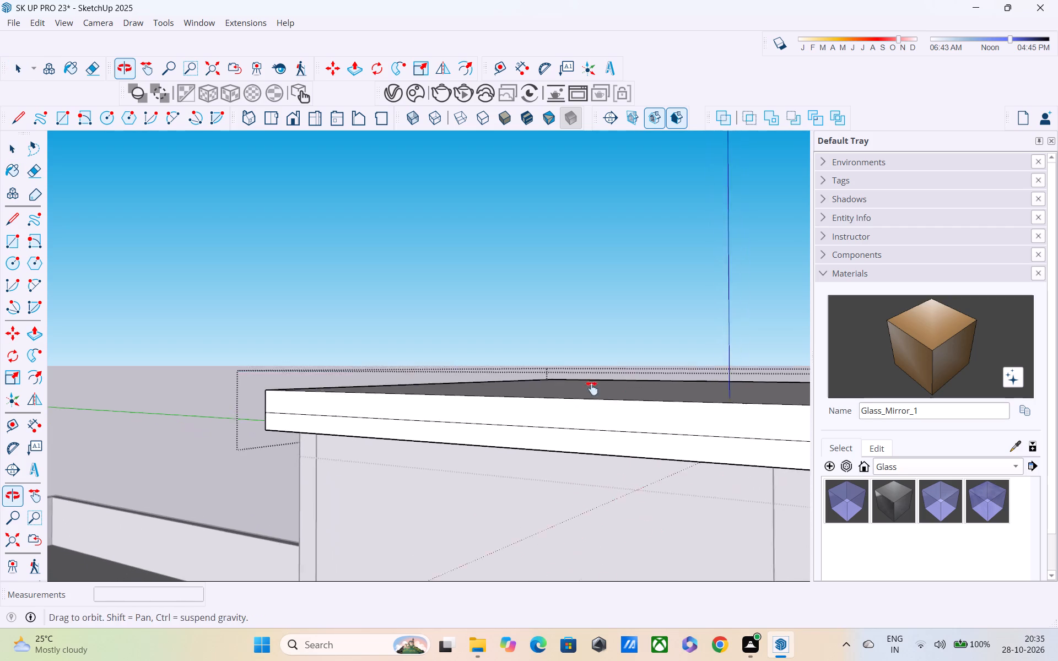
middle_click_drag(592, 388, 589, 384, "shift")
scroll(633, 399, "up", 3)
left_click(632, 422)
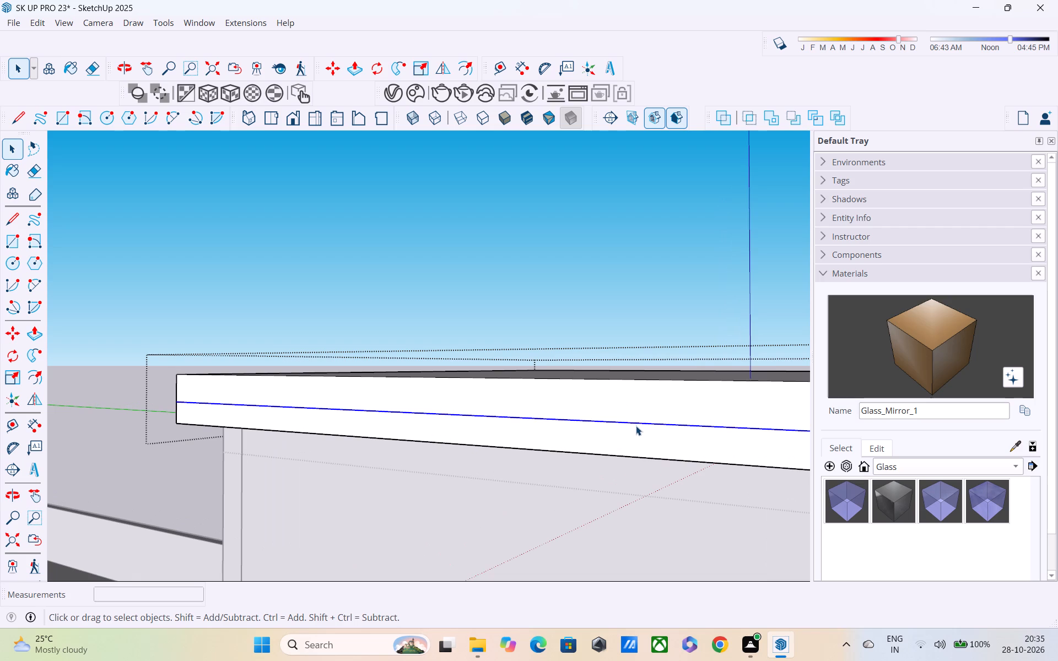
key("m")
middle_click_drag(630, 441, 420, 408, "shift")
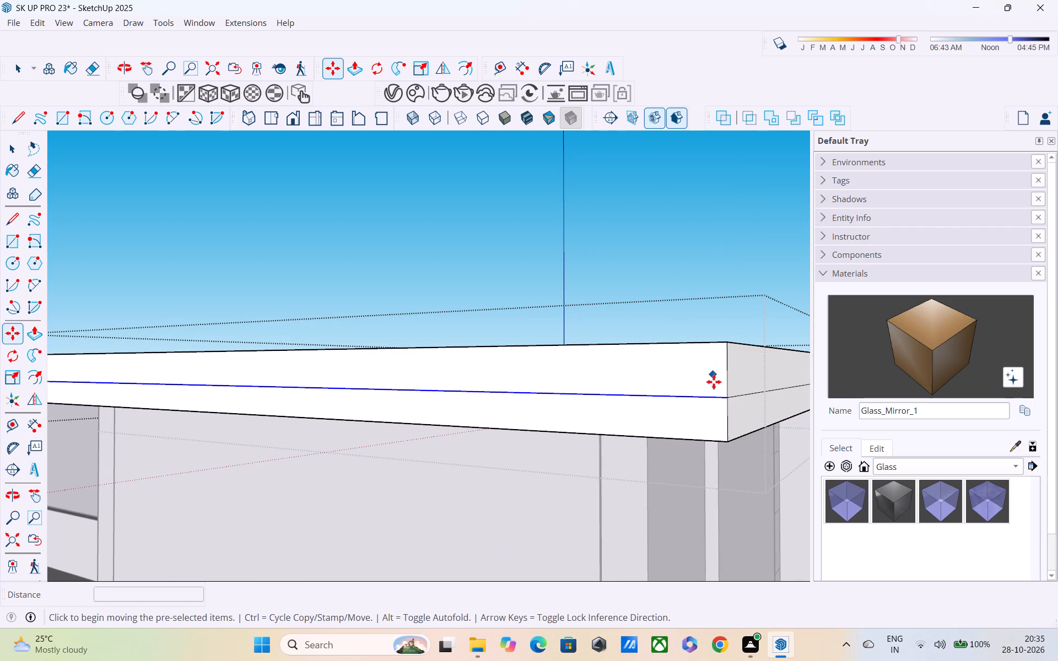
left_click(727, 395)
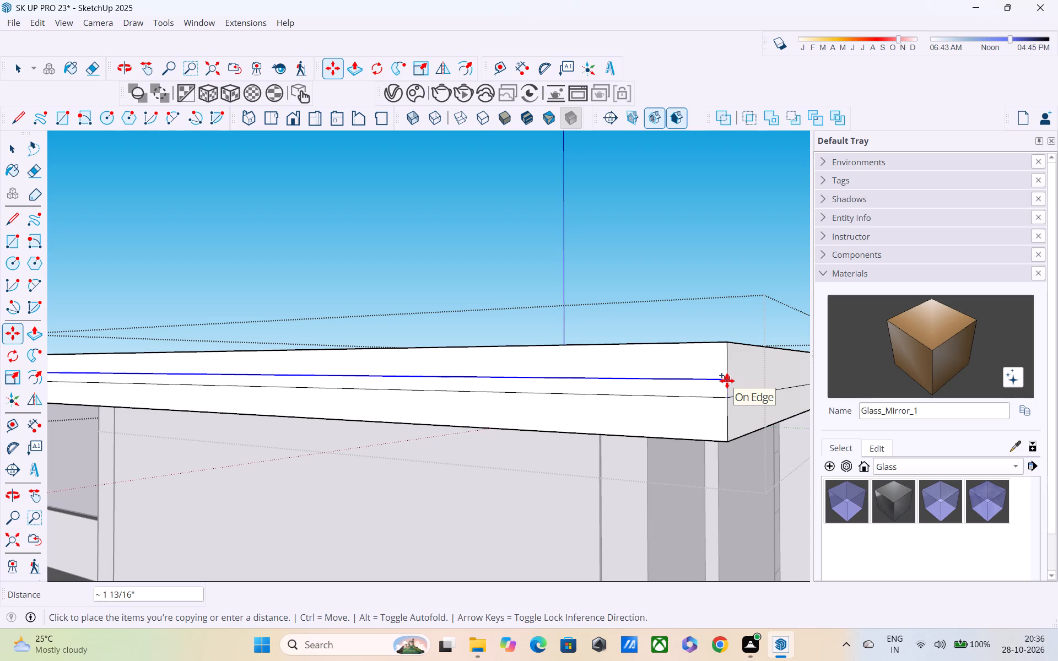
type("1\"")
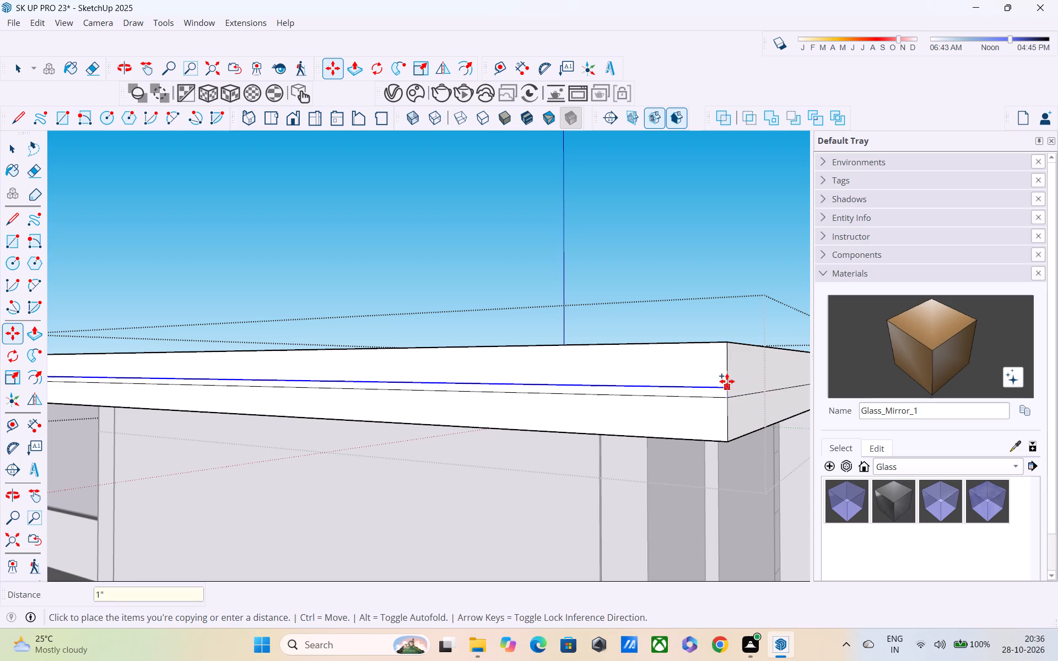
key("Return")
Copy the front face's dividing line 1" upward to meet the balcony-side copy at the shared corner.
middle_click_drag(727, 381, 607, 381)
key("space")
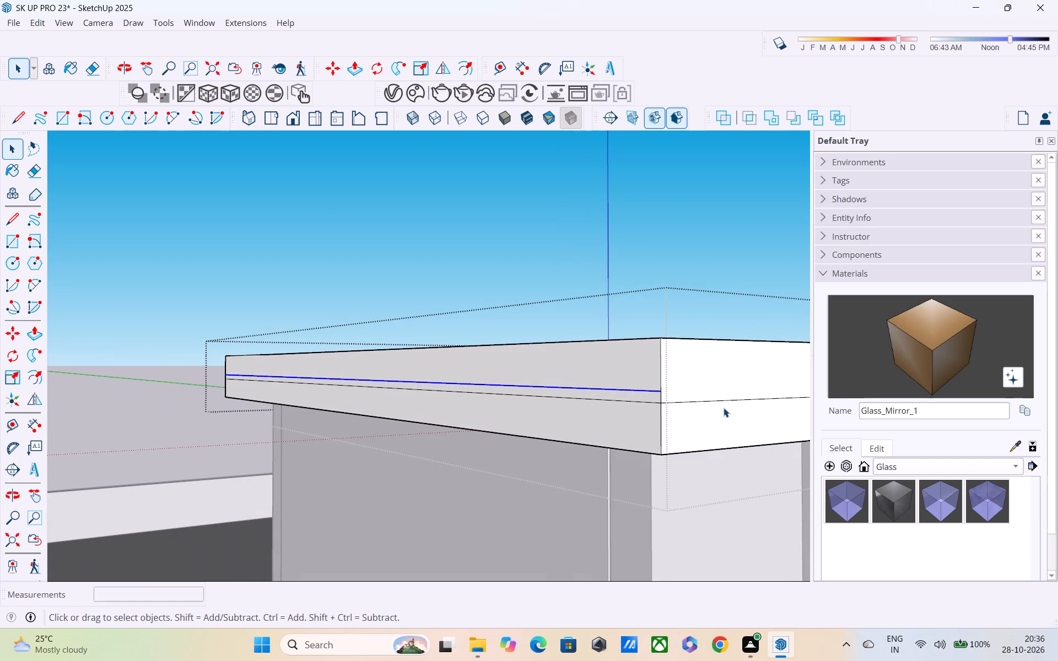
left_click(717, 401)
key("m")
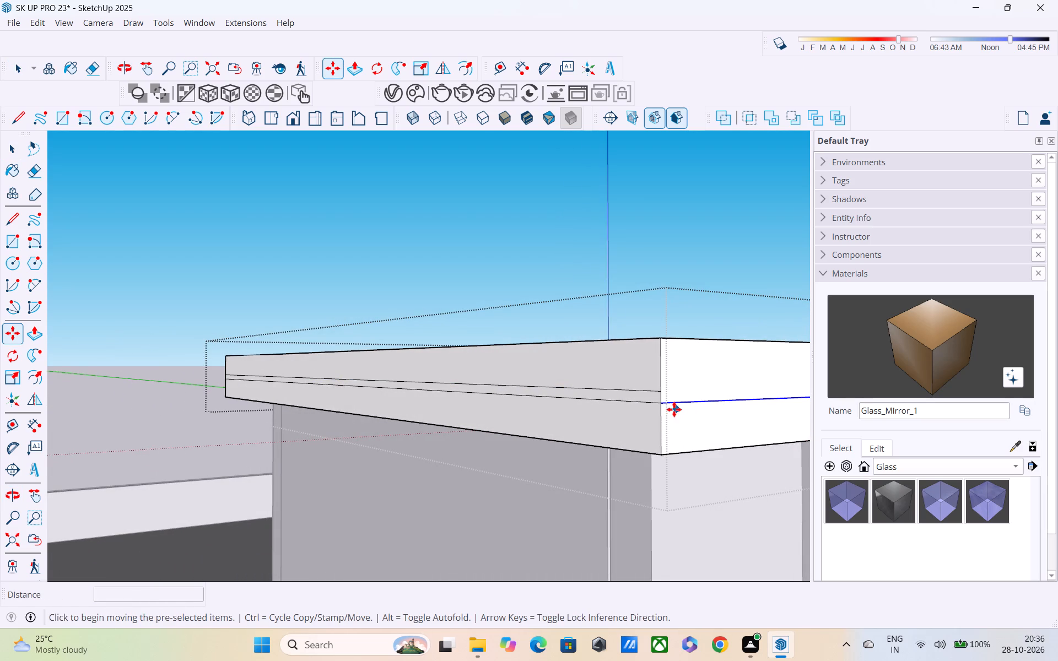
left_click(664, 405)
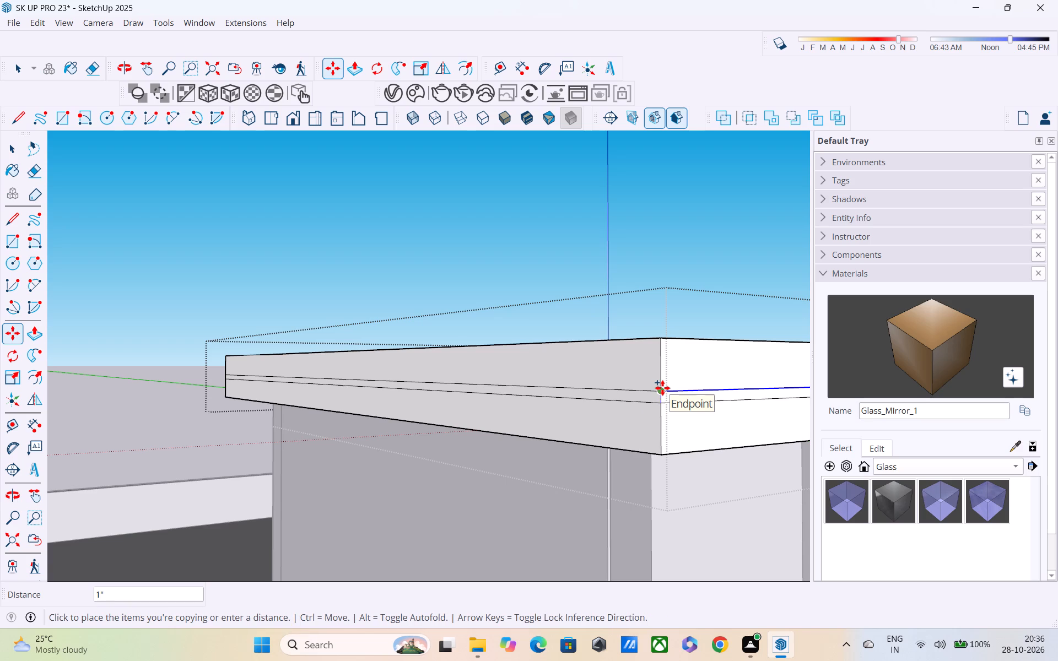
left_click(662, 388)
scroll(700, 405, "down", 3)
middle_click_drag(700, 405, 512, 425)
key("space")
scroll(512, 425, "up", 1)
scroll(508, 425, "down", 5)
middle_click_drag(677, 434, 560, 434)
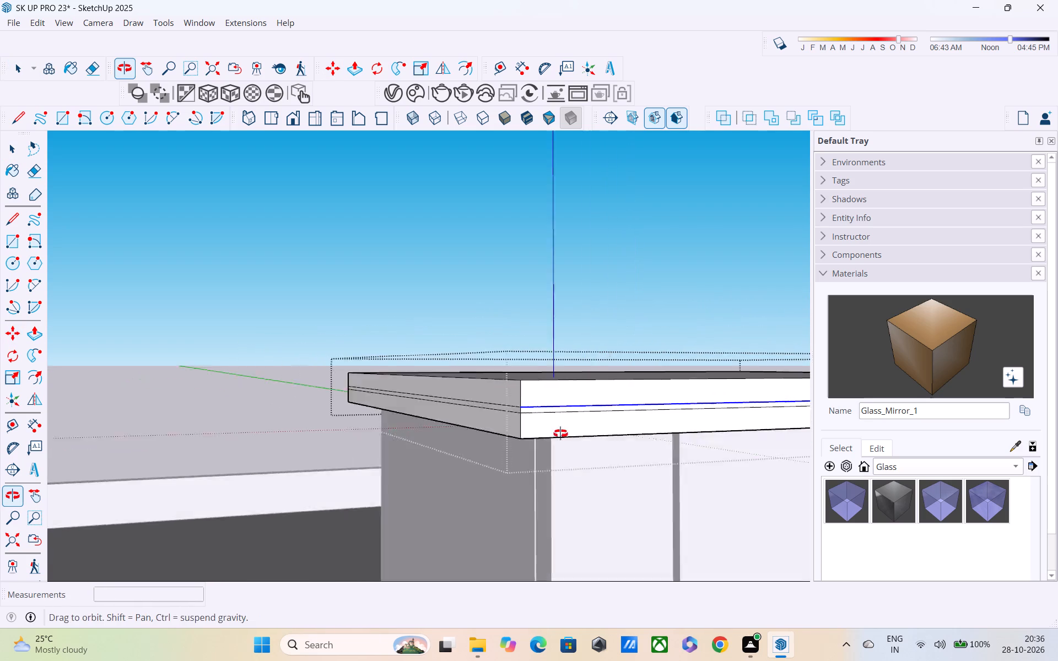
middle_click_drag(560, 434, 419, 432)
scroll(425, 427, "down", 2)
key("space")
scroll(557, 437, "up", 7)
left_click(558, 244)
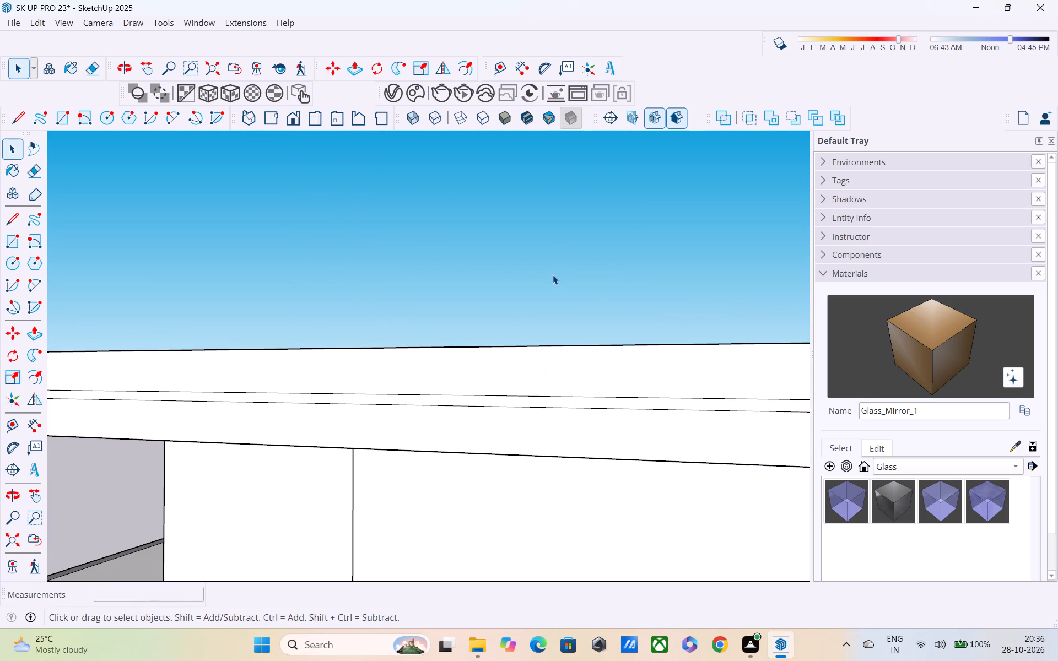
Reopen the roof slab group and push the narrow strip on its front face inward about 15/16".
left_click(513, 402)
double_click(513, 402)
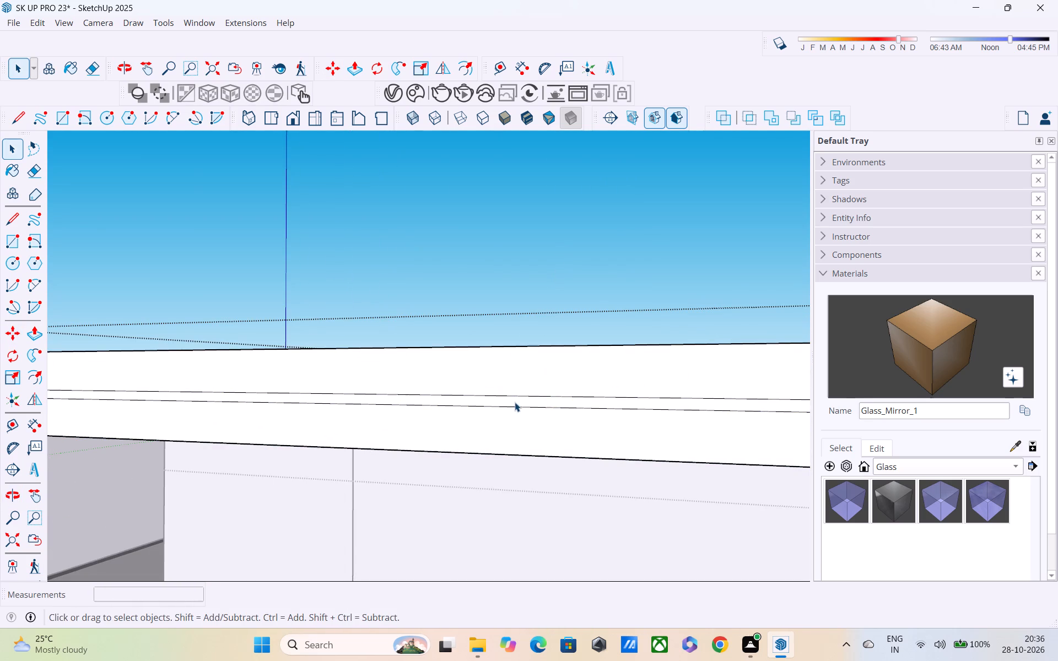
left_click(515, 402)
key("p")
scroll(516, 396, "up", 4)
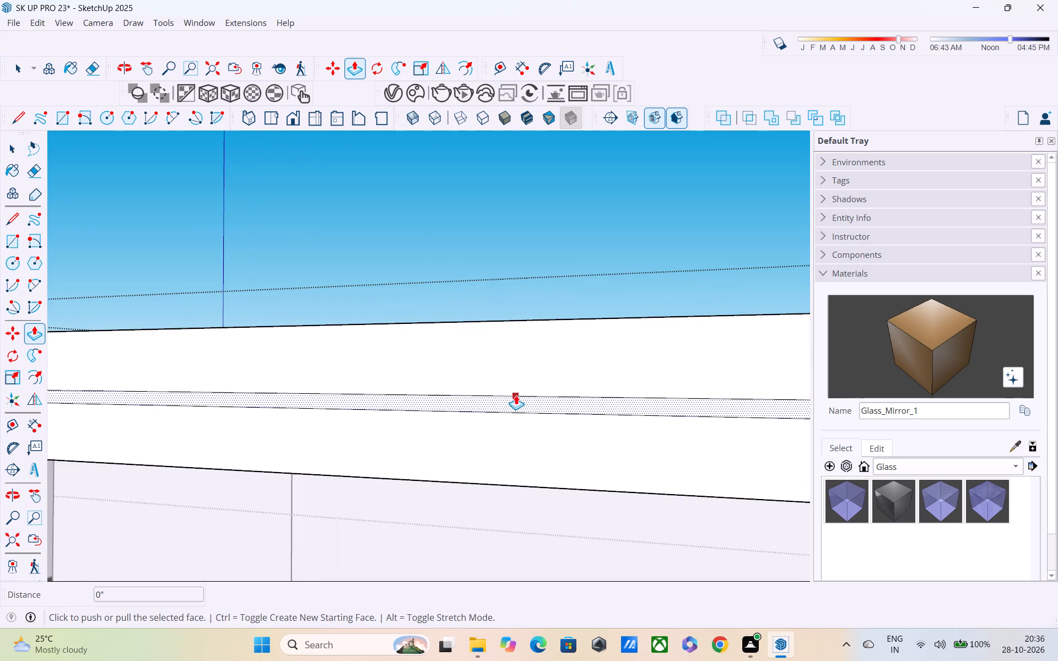
middle_click_drag(515, 395, 788, 438)
middle_click_drag(312, 481, 702, 458)
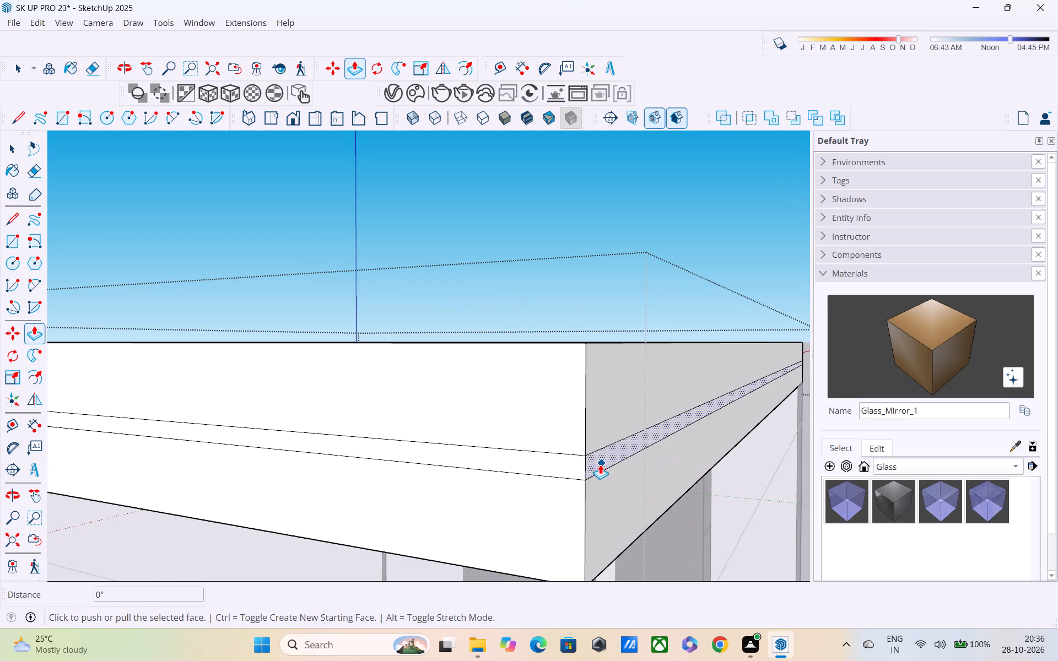
left_click(598, 464)
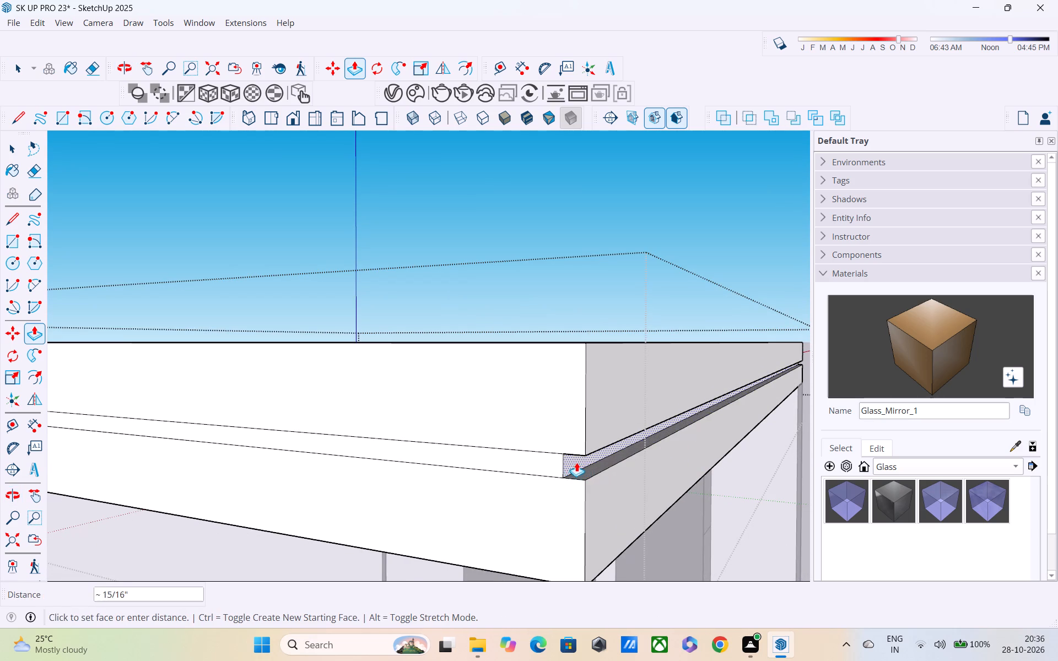
left_click(576, 462)
middle_click_drag(563, 459, 638, 442)
left_click(603, 442)
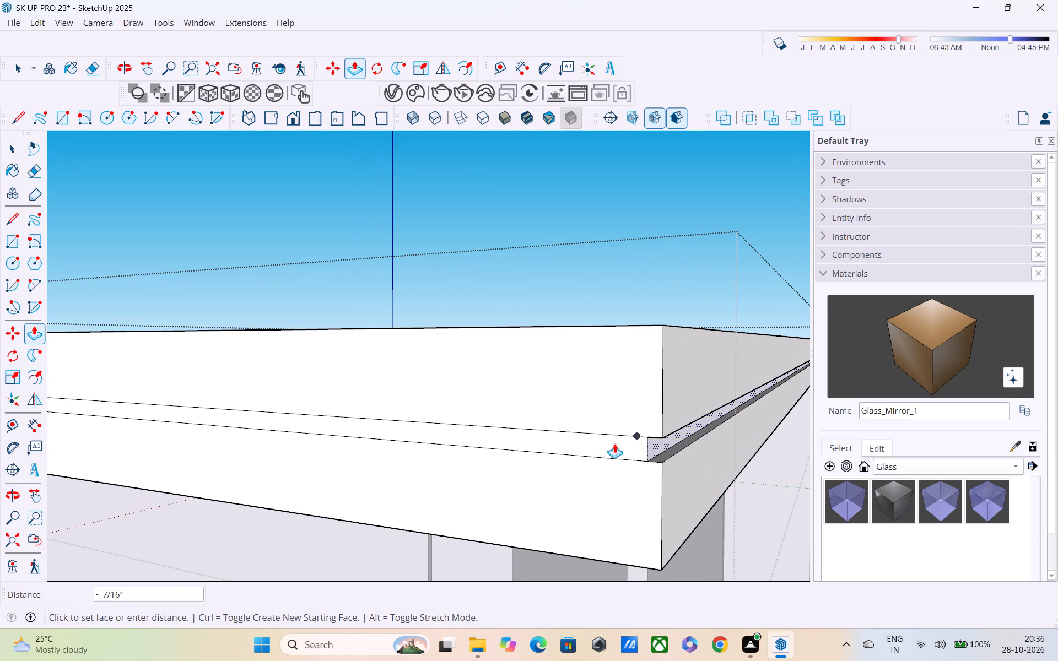
key("space")
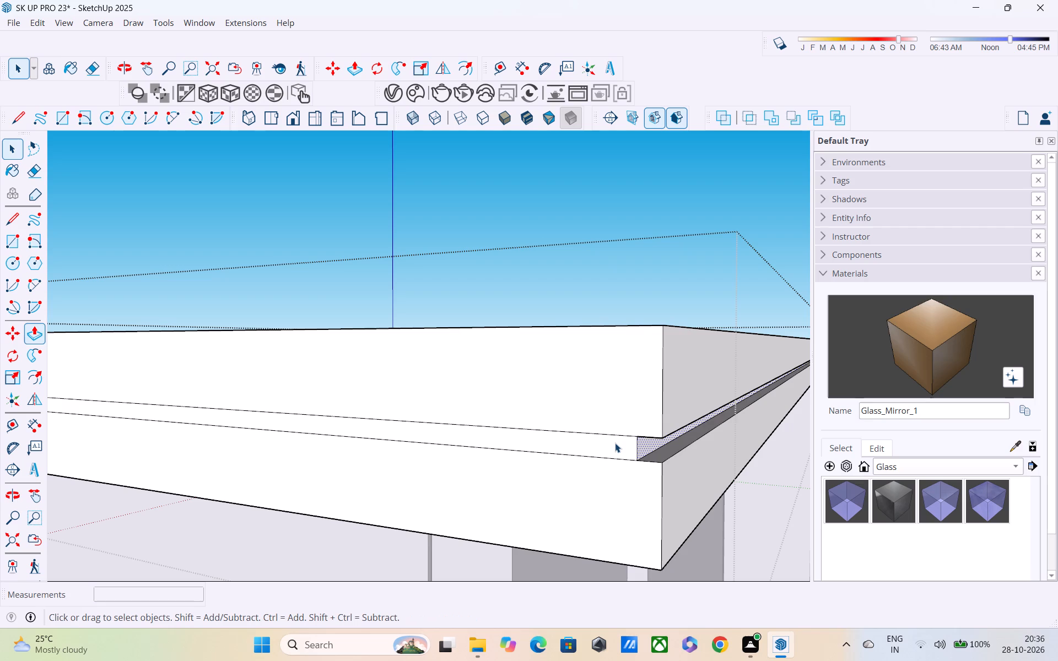
Push the narrow strip on the slab's balcony-side face inward about 2 1/16".
left_click(615, 443)
key("p")
left_click(615, 443)
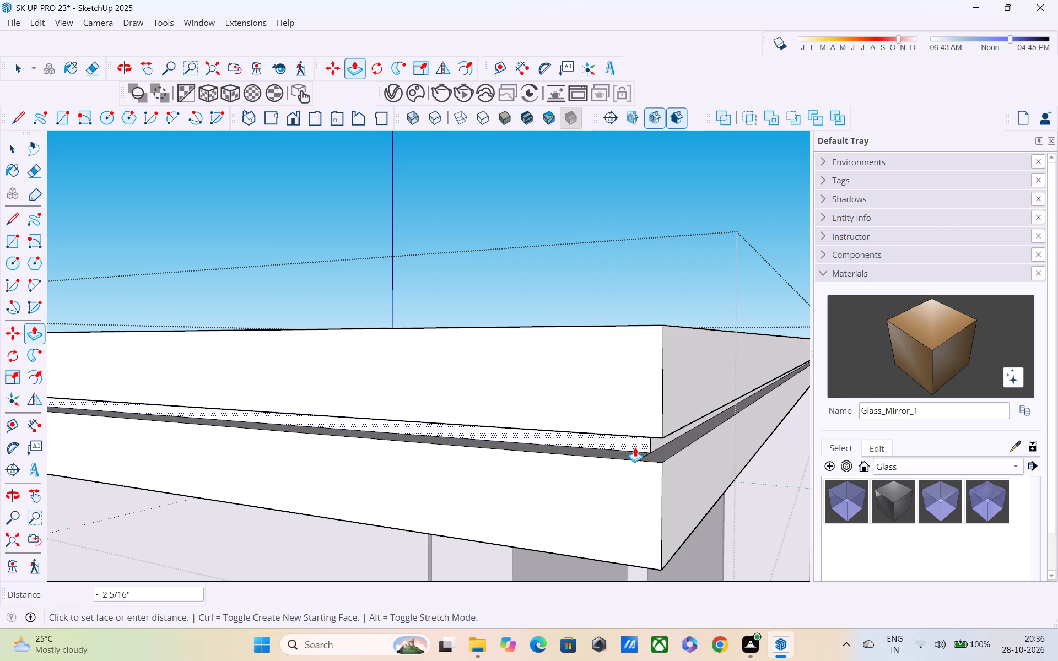
scroll(635, 448, "up", 3)
middle_click_drag(636, 448, 538, 448)
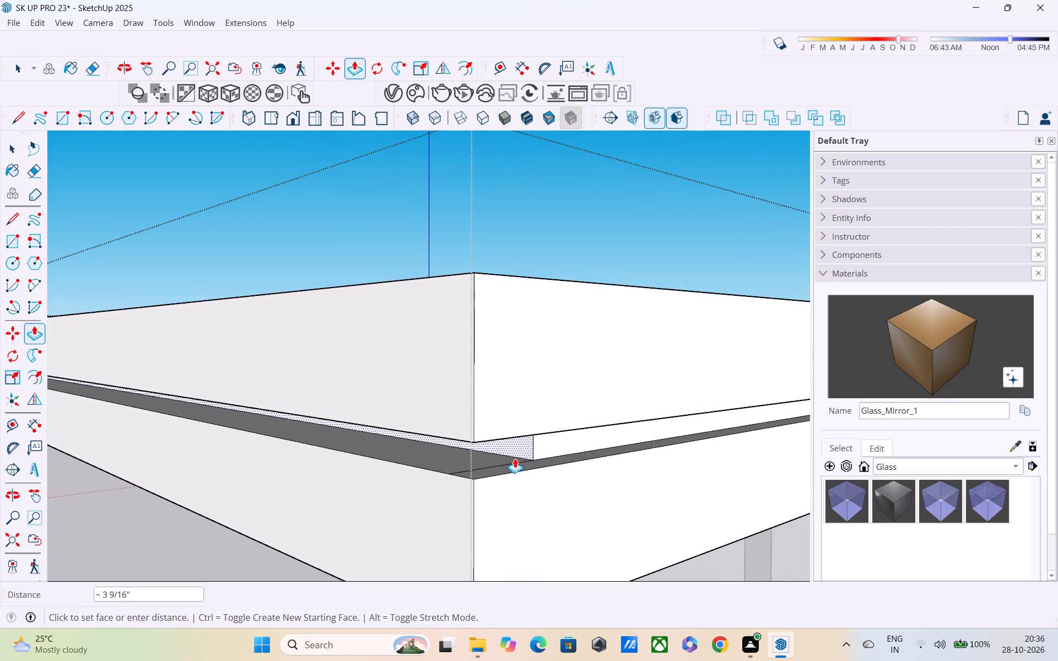
left_click(482, 458)
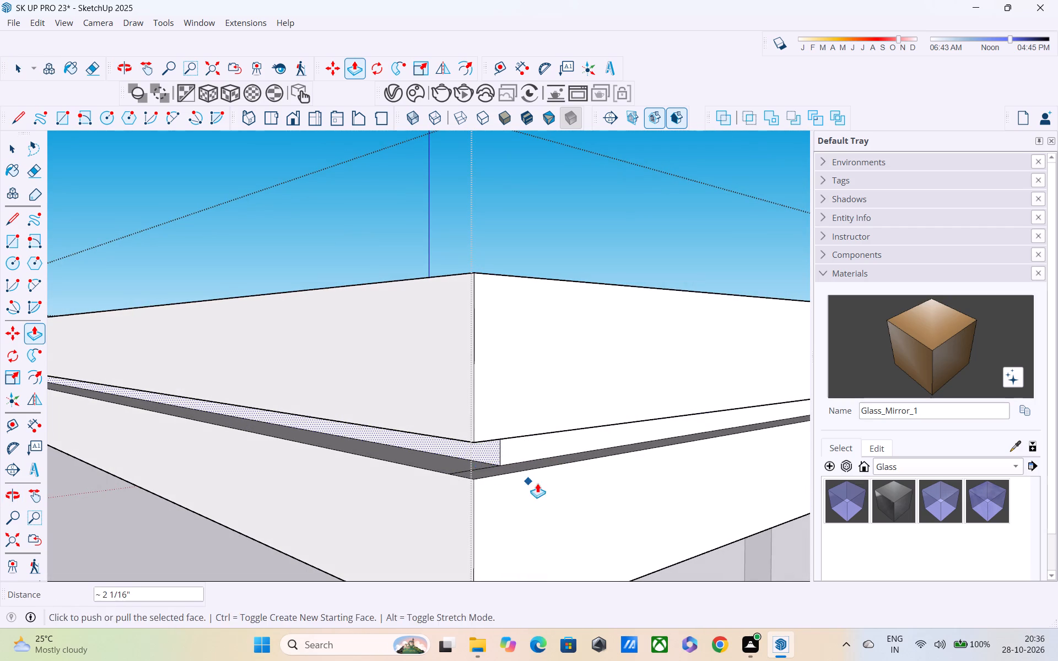
Examine the groove along the slab's front face and the slab's far side, and leave the slab group.
middle_click_drag(537, 483, 406, 492)
scroll(405, 485, "down", 11)
middle_click_drag(455, 489, 331, 441)
scroll(331, 441, "up", 1)
scroll(331, 441, "down", 5)
scroll(433, 460, "down", 5)
middle_click_drag(456, 472, 328, 449)
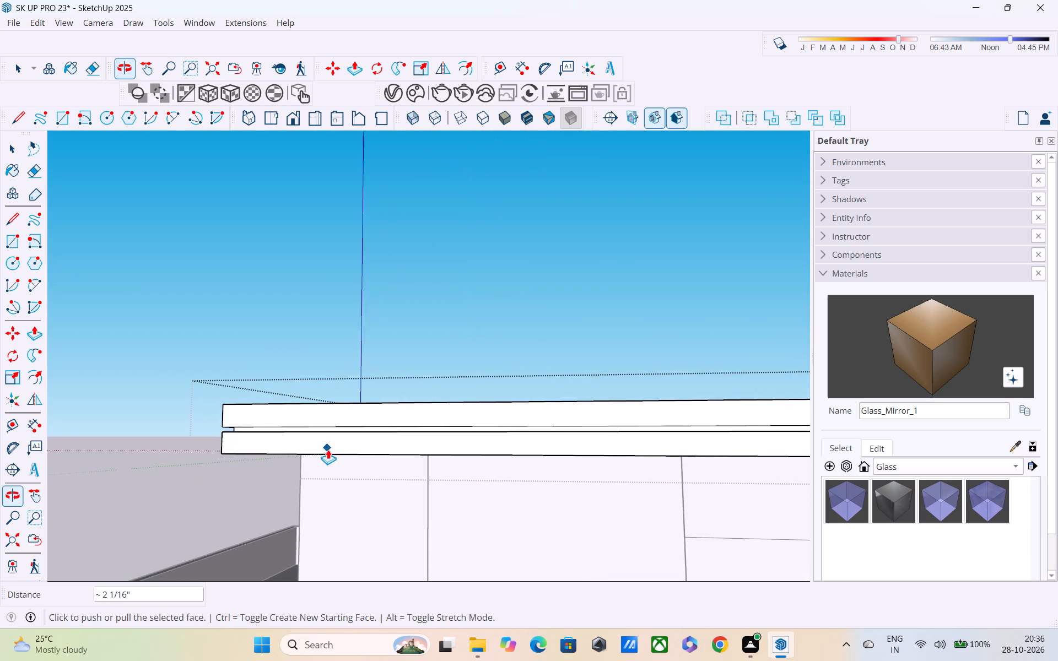
scroll(331, 453, "down", 4)
middle_click_drag(472, 456, 277, 462)
scroll(277, 462, "up", 1, "shift")
scroll(321, 455, "down", 4)
middle_click_drag(419, 469, 258, 484)
scroll(258, 484, "up", 1)
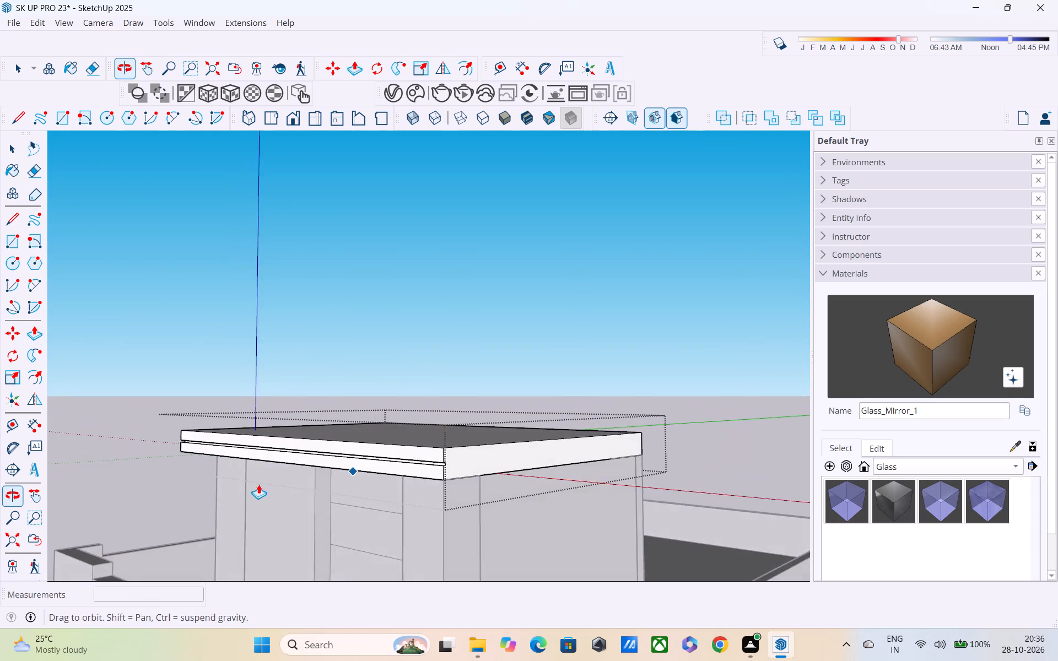
scroll(258, 484, "down", 3)
scroll(260, 485, "up", 1)
scroll(260, 481, "down", 4)
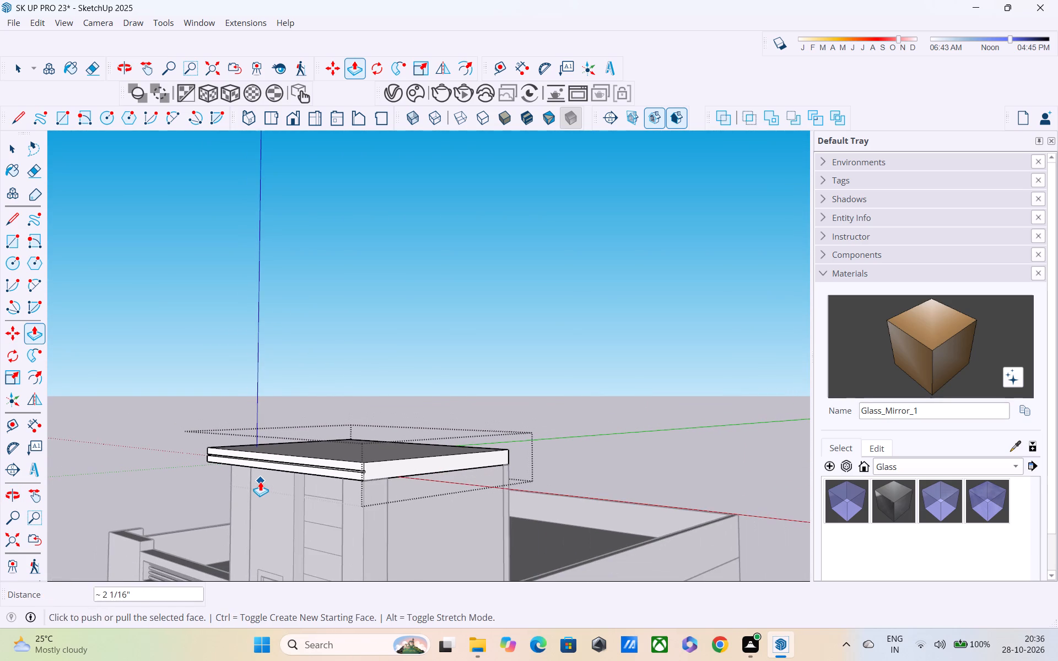
key("space")
left_click(503, 354)
Examine the grooved tower roof slab from the front, the balcony side and below, and review the whole house.
middle_click_drag(464, 413, 624, 399)
scroll(624, 399, "up", 1)
scroll(624, 399, "down", 5)
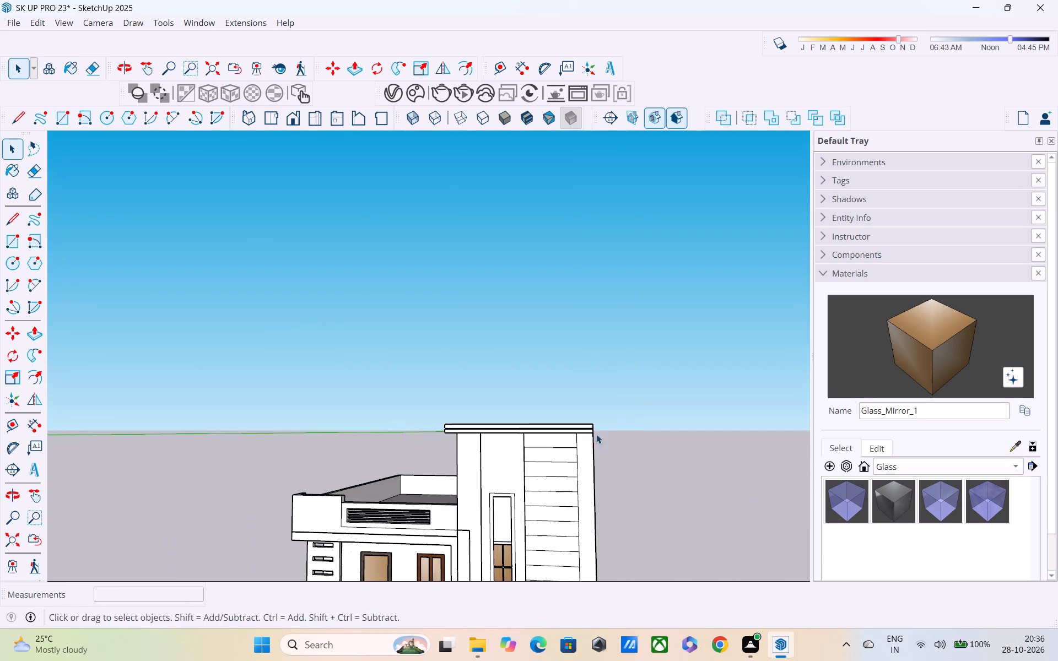
middle_click_drag(590, 437, 473, 486)
scroll(471, 486, "up", 10)
middle_click_drag(516, 434, 589, 365)
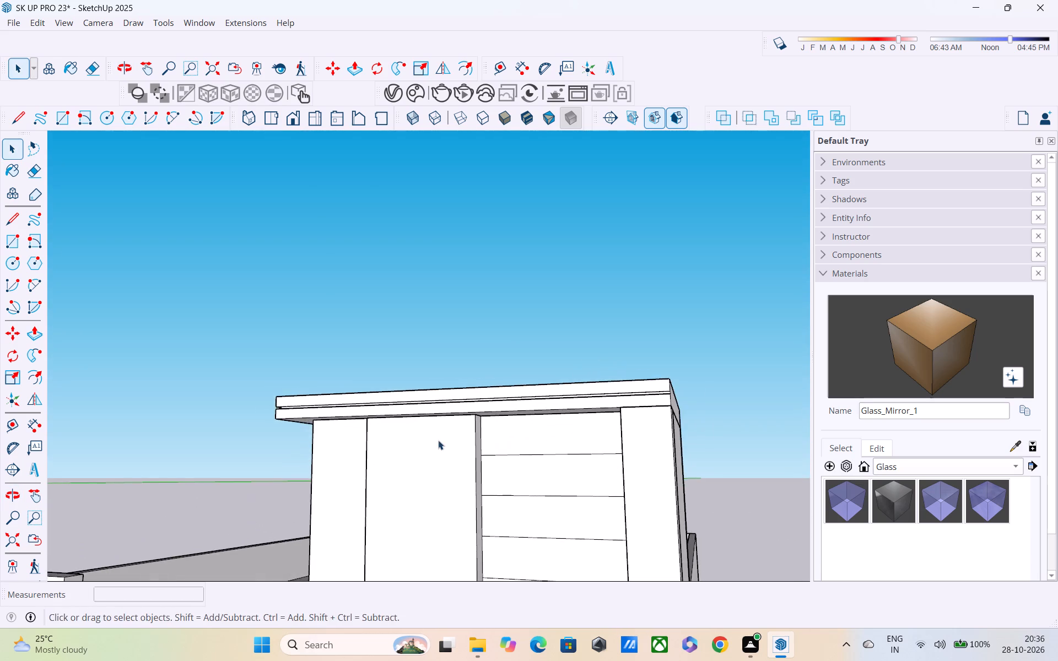
scroll(425, 441, "up", 4)
middle_click_drag(411, 432, 594, 464)
middle_click_drag(376, 407, 357, 333, "shift")
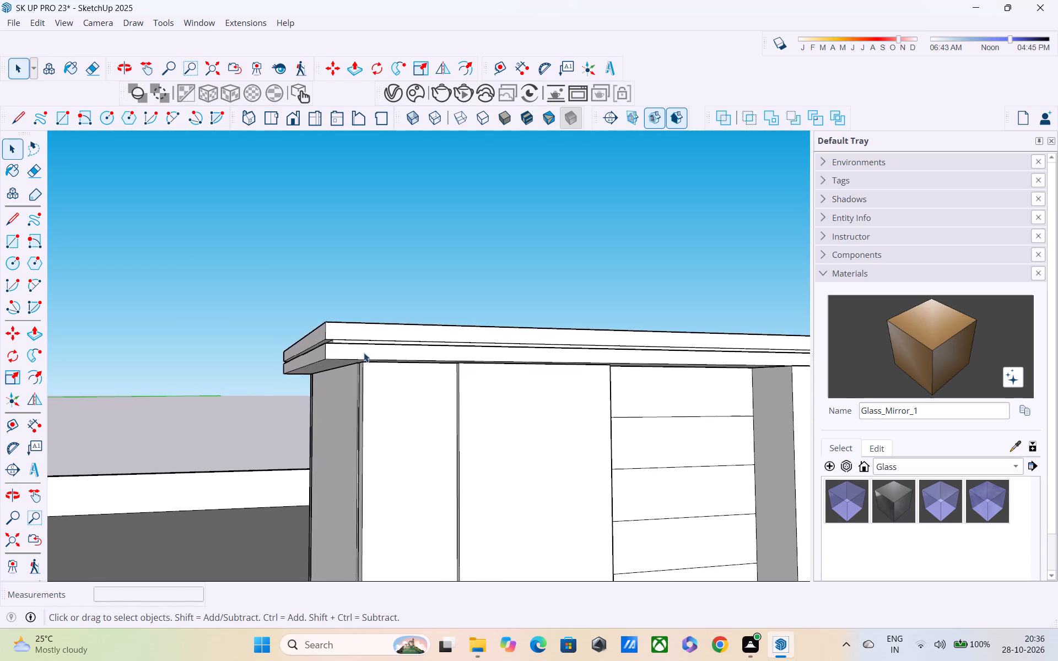
scroll(366, 376, "down", 4)
middle_click_drag(375, 426, 628, 406)
scroll(586, 418, "up", 4)
scroll(534, 434, "down", 2)
middle_click_drag(534, 436, 671, 363, "shift")
scroll(671, 363, "up", 1, "shift")
scroll(663, 370, "down", 4)
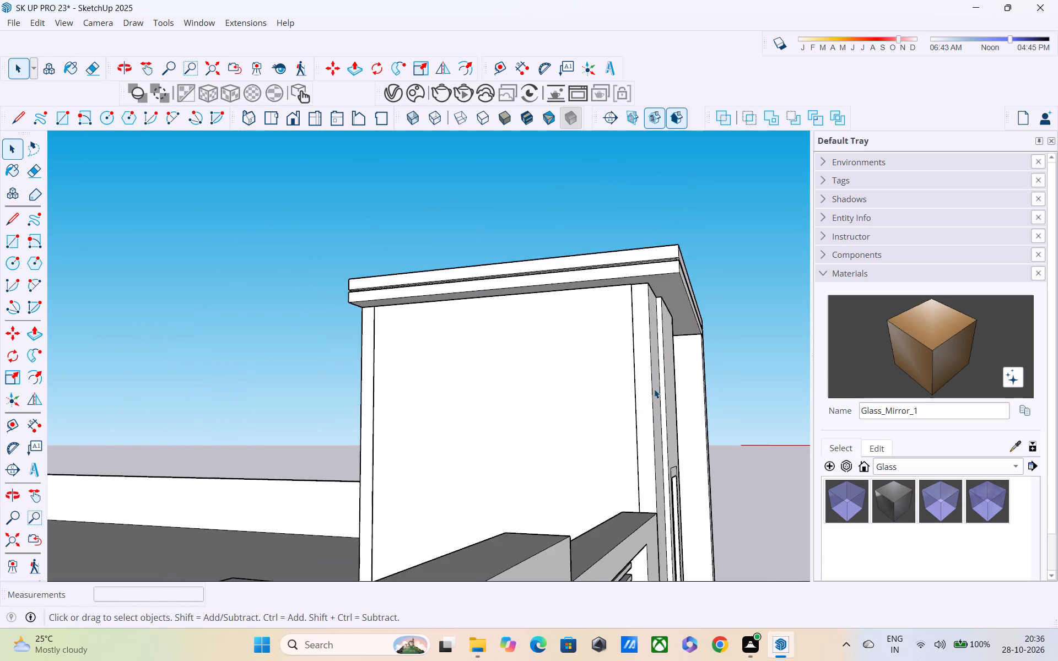
middle_click_drag(638, 466, 629, 502)
scroll(629, 502, "up", 5, "shift")
scroll(637, 467, "down", 5)
middle_click_drag(632, 474, 515, 457)
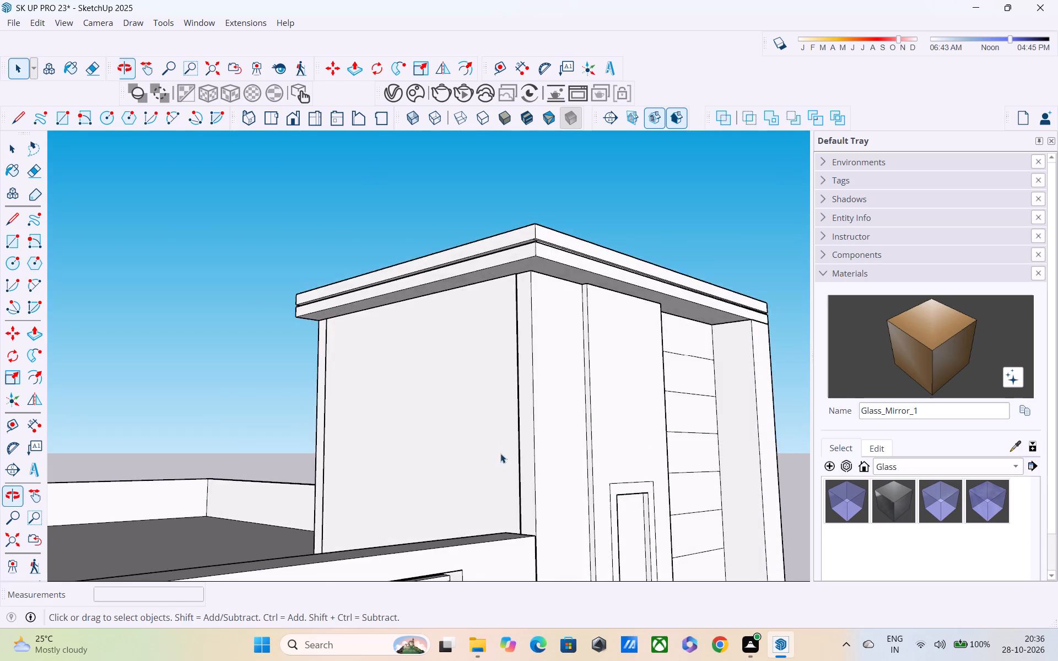
scroll(500, 453, "down", 6)
middle_click_drag(524, 465, 487, 370)
scroll(487, 368, "down", 4)
scroll(487, 369, "up", 1)
scroll(487, 369, "down", 5)
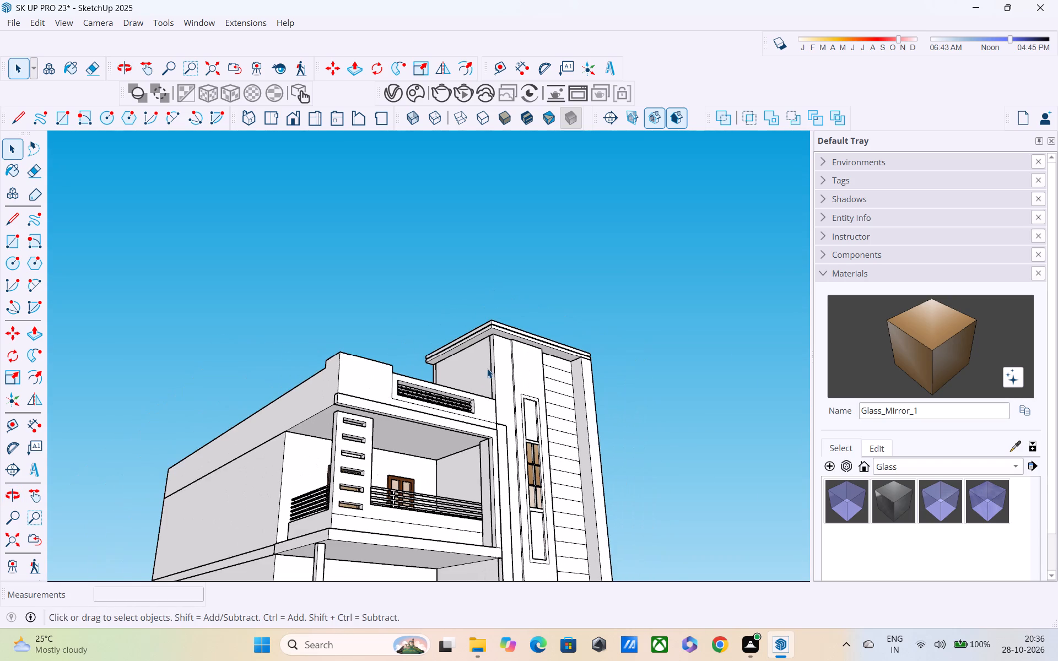
scroll(487, 369, "down", 3)
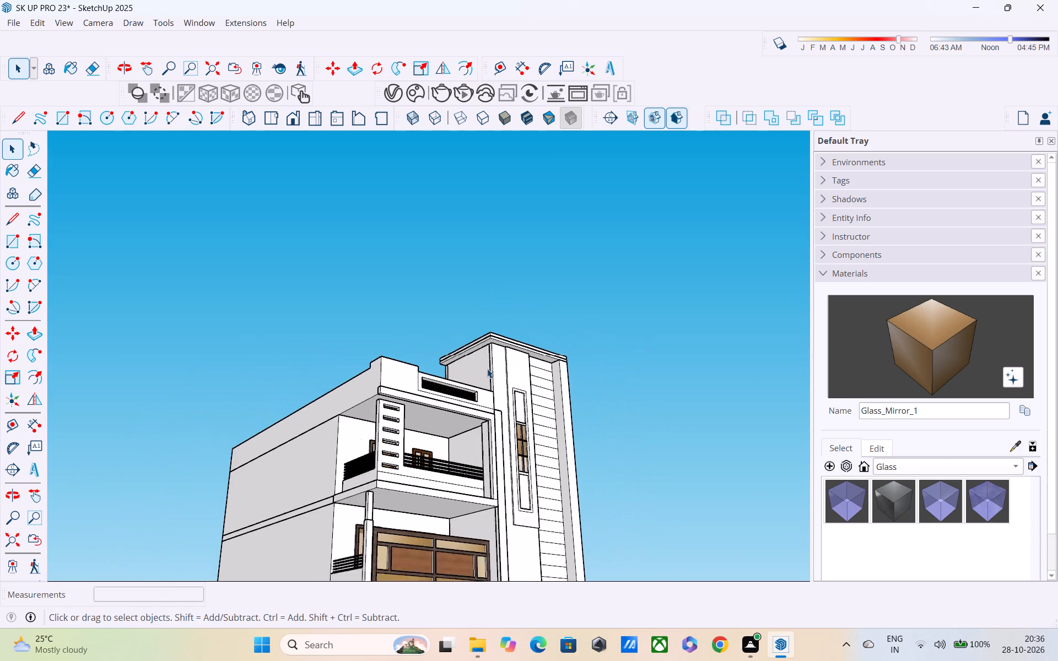
Examine the house's front facade, balcony, parapet and tower from several heights and angles.
scroll(487, 369, "down", 3)
scroll(487, 369, "up", 1)
middle_click_drag(503, 370, 373, 474)
scroll(516, 414, "up", 4)
middle_click_drag(521, 415, 471, 367)
middle_click_drag(518, 434, 489, 490)
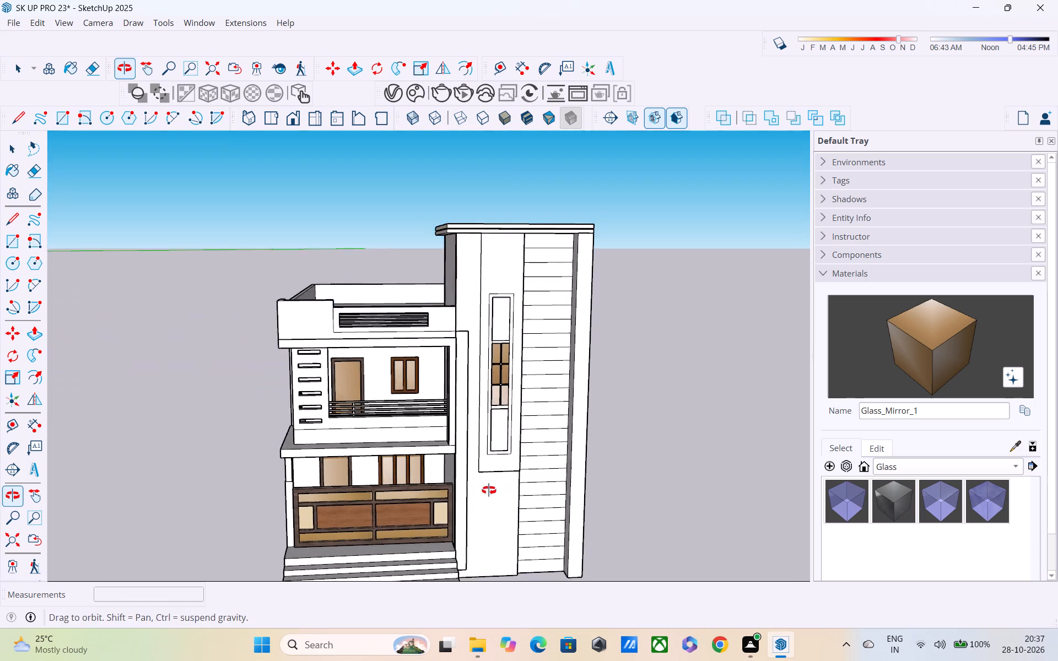
middle_click_drag(489, 490, 471, 483)
scroll(471, 452, "up", 5)
middle_click_drag(472, 459, 481, 516, "shift")
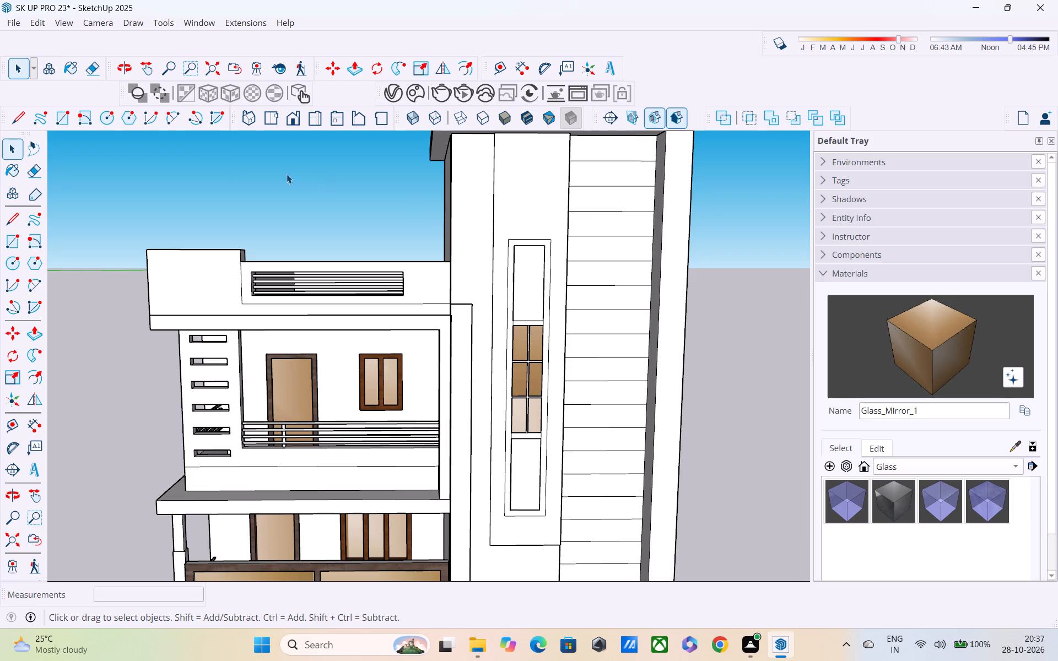
middle_click_drag(246, 255, 267, 338, "shift")
middle_click_drag(336, 456, 360, 313)
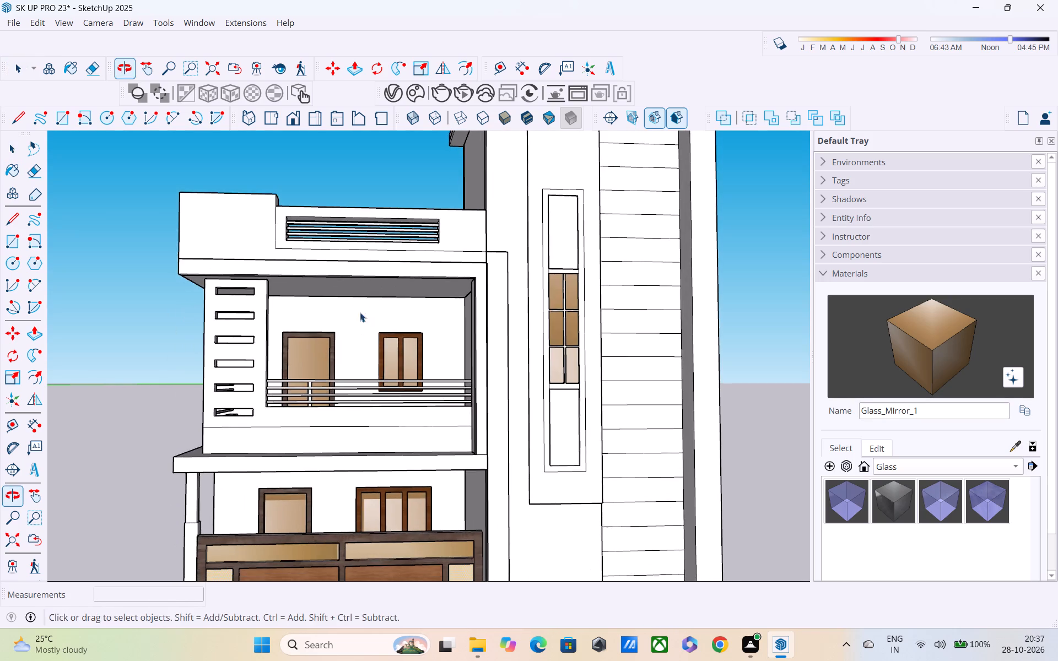
scroll(372, 348, "down", 2)
middle_click_drag(386, 389, 395, 409)
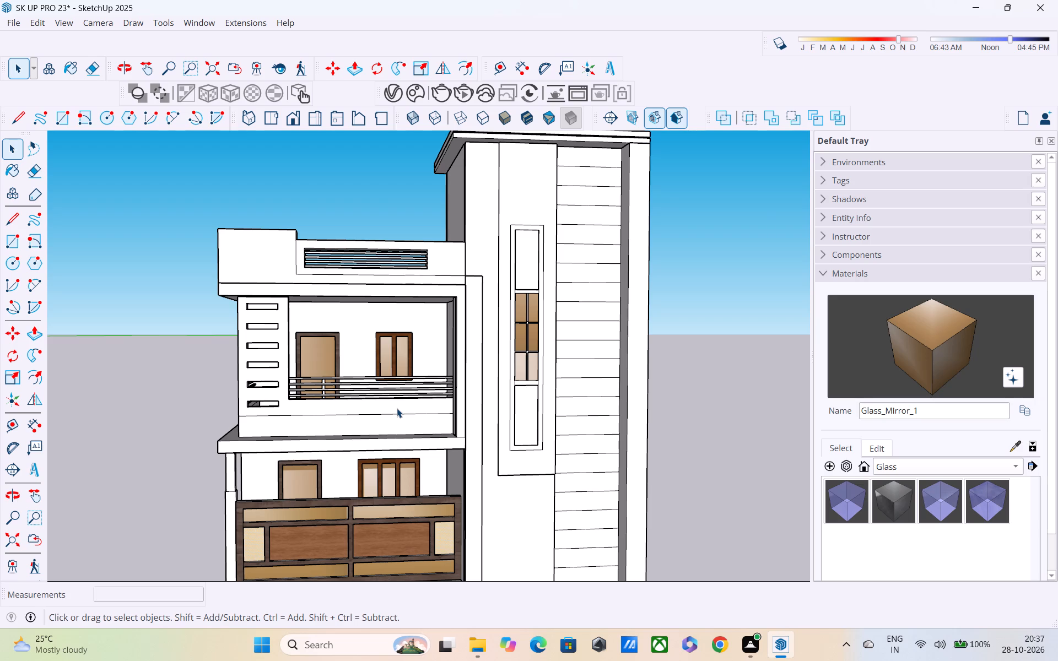
middle_click_drag(442, 332, 419, 373)
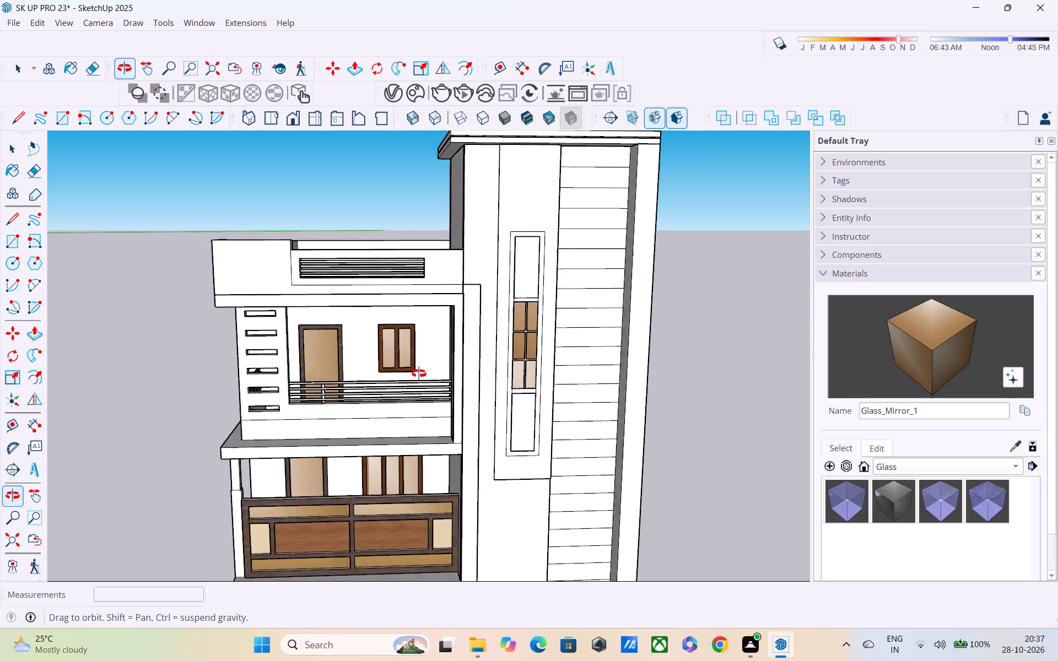
middle_click_drag(419, 373, 398, 371)
scroll(396, 326, "down", 3)
middle_click_drag(466, 343, 339, 379)
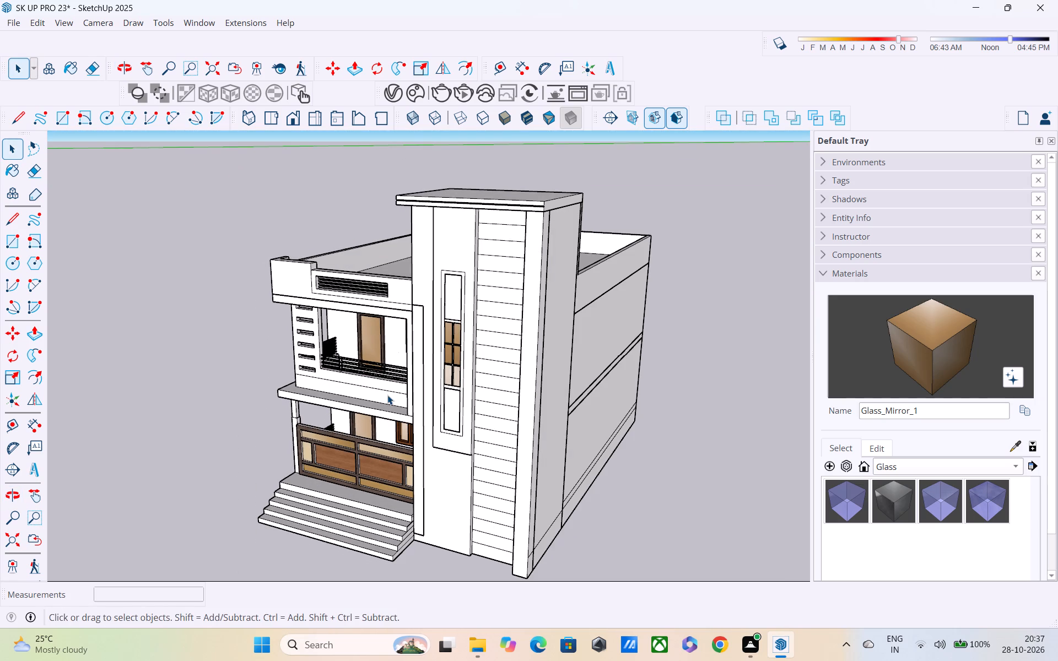
scroll(387, 395, "down", 2)
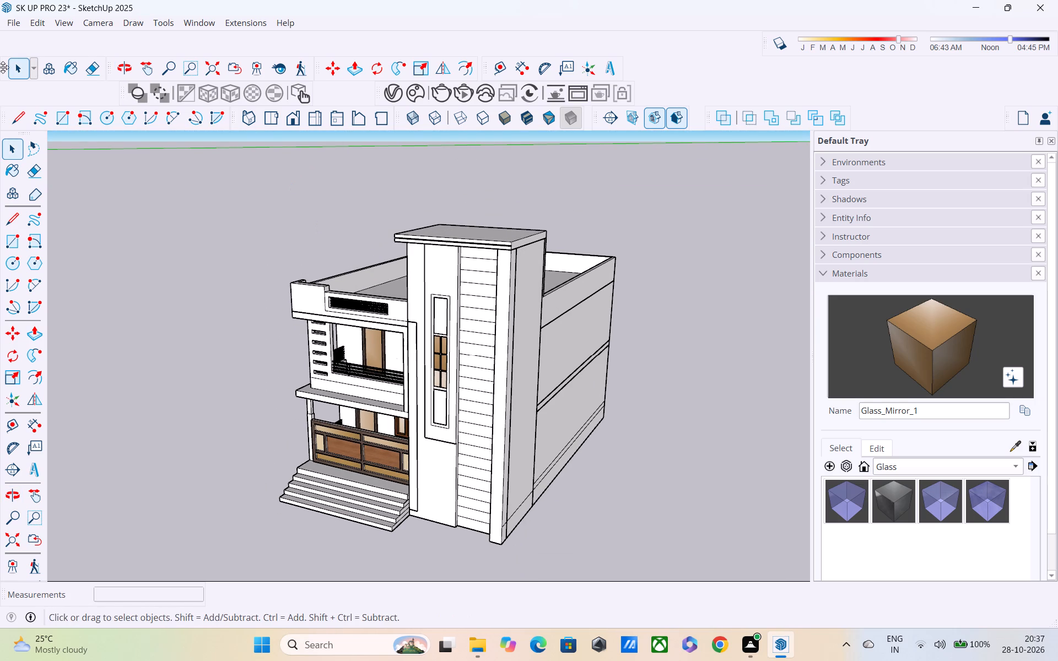
Browse the Solid Colors, Wood and Plaster material collections for a facade finish, checking the house from the front.
left_click(880, 470)
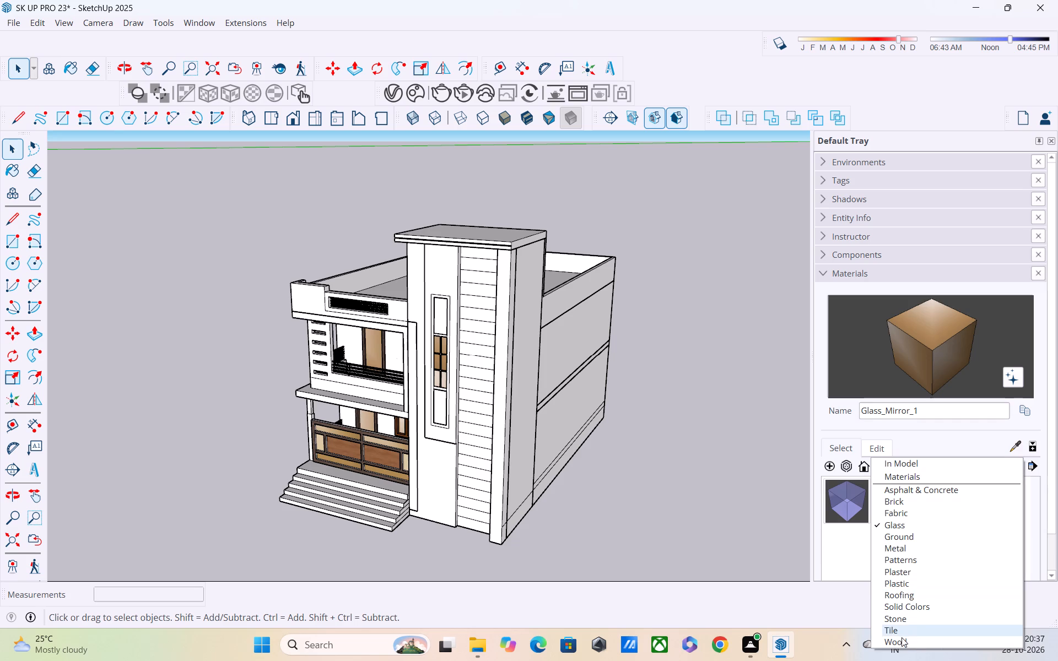
scroll(900, 635, "down", 2)
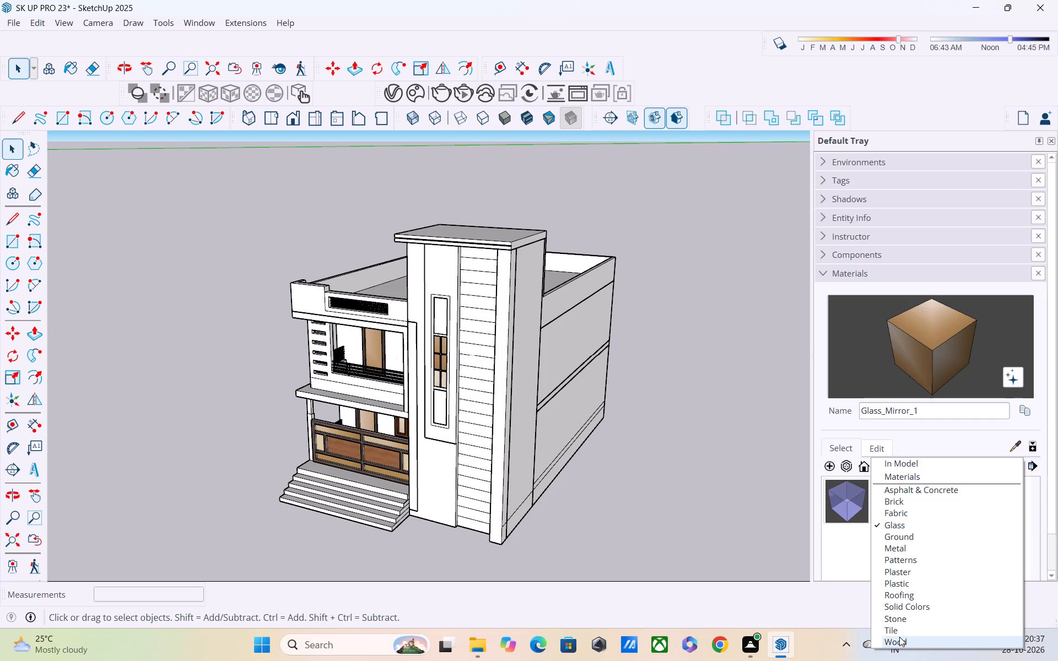
left_click(904, 603)
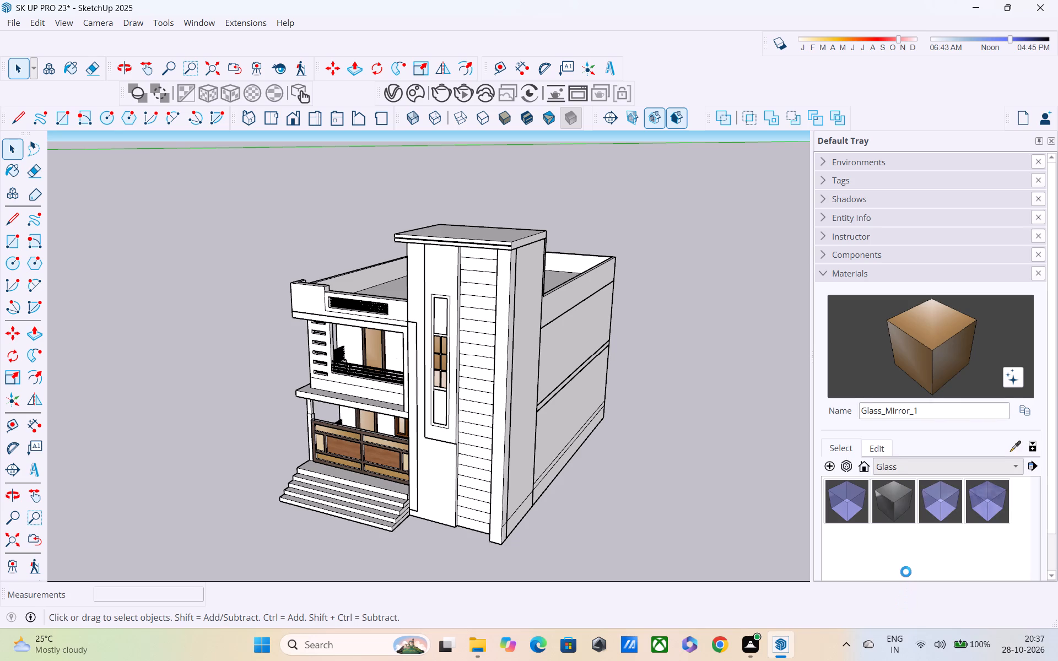
scroll(888, 552, "down", 13)
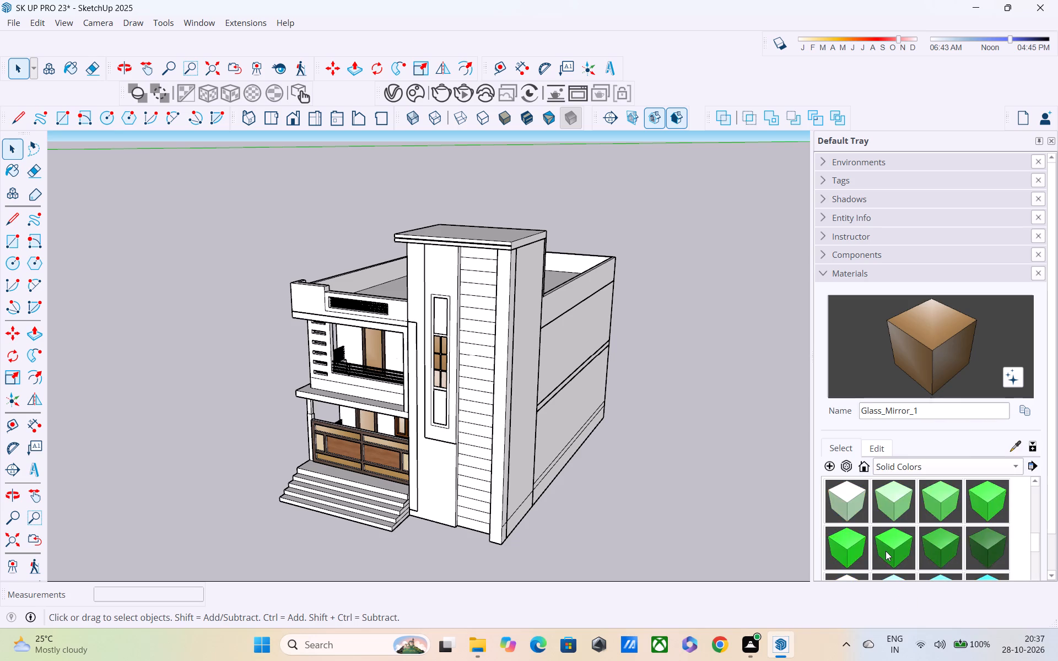
scroll(885, 551, "down", 11)
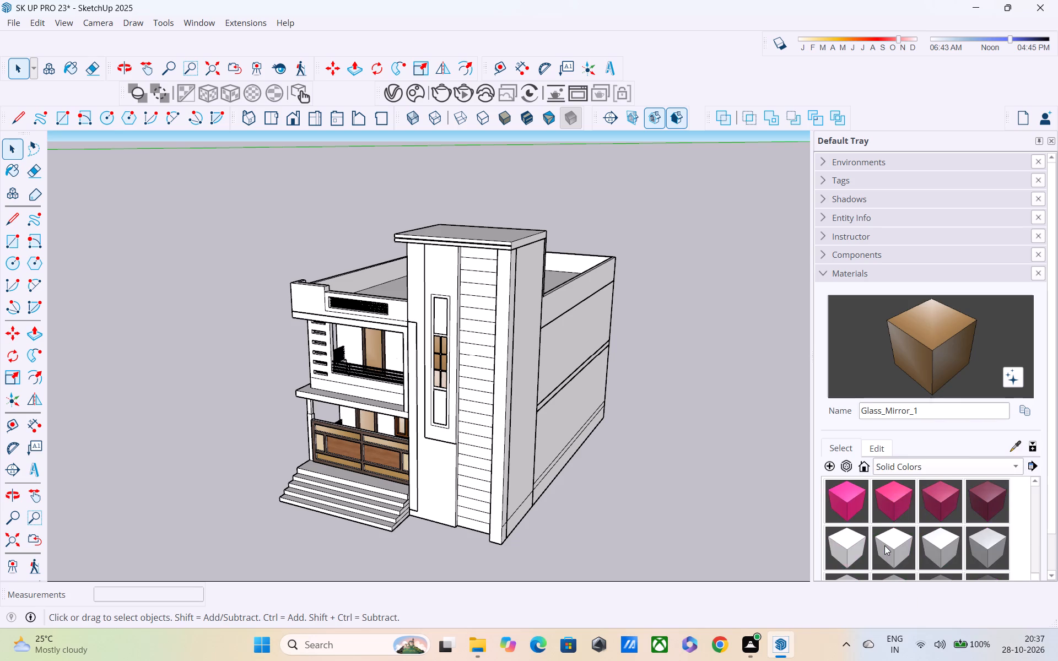
scroll(884, 545, "down", 2)
scroll(884, 545, "up", 1)
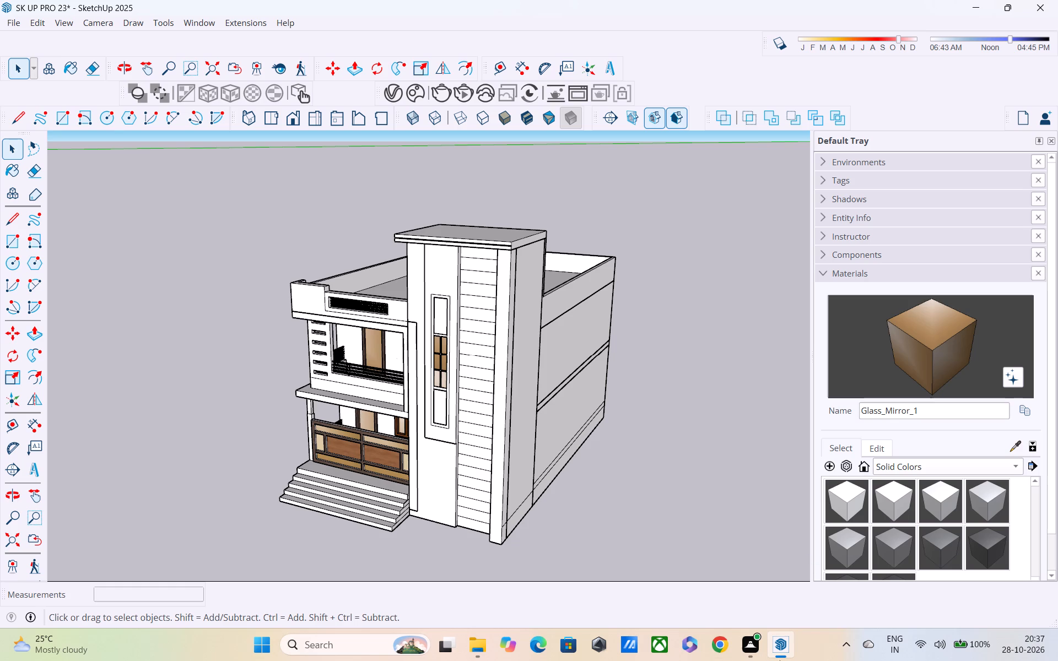
left_click(916, 468)
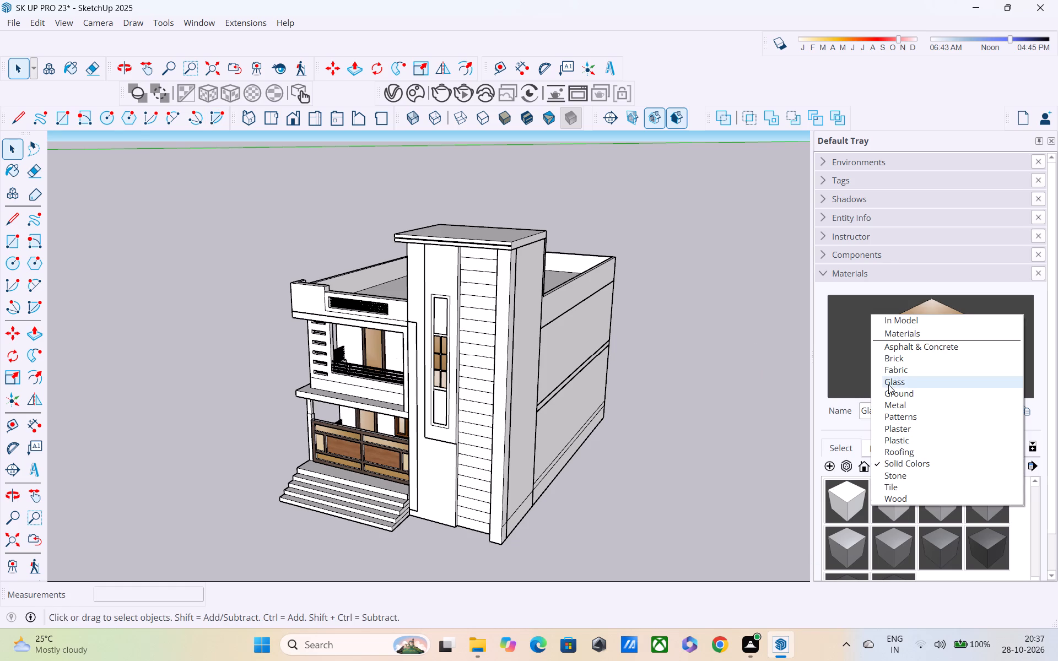
left_click(900, 499)
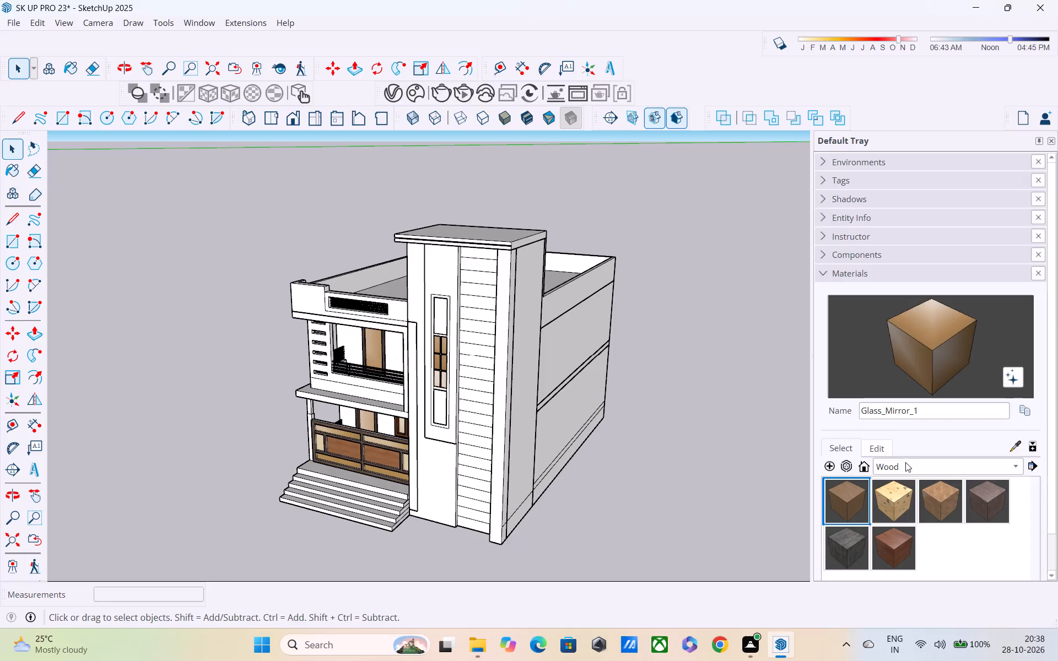
middle_click_drag(572, 377, 679, 284)
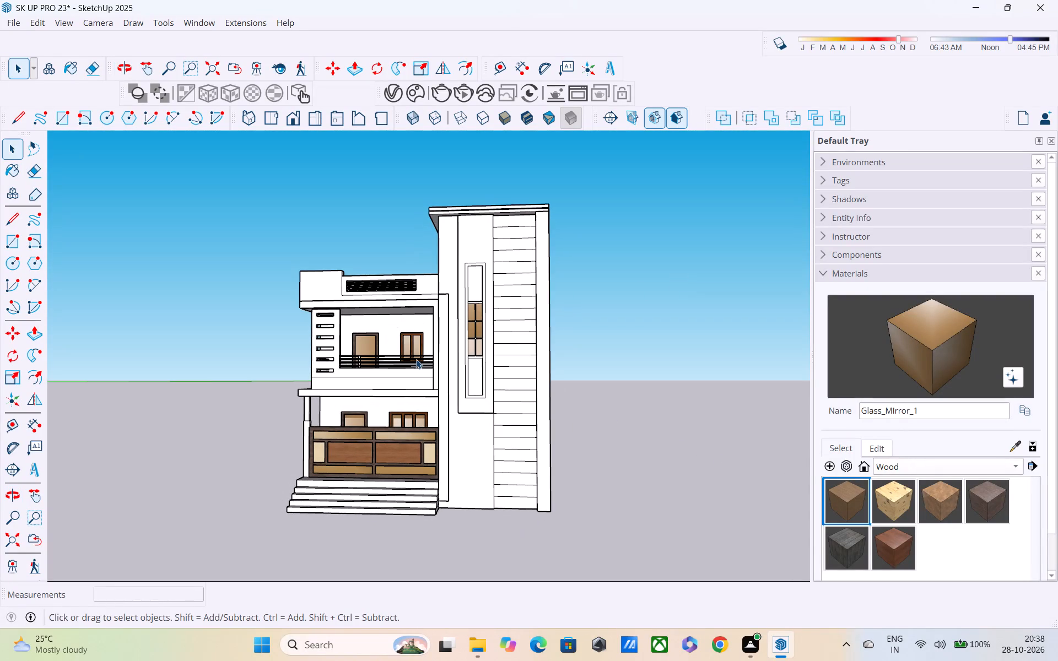
left_click(902, 470)
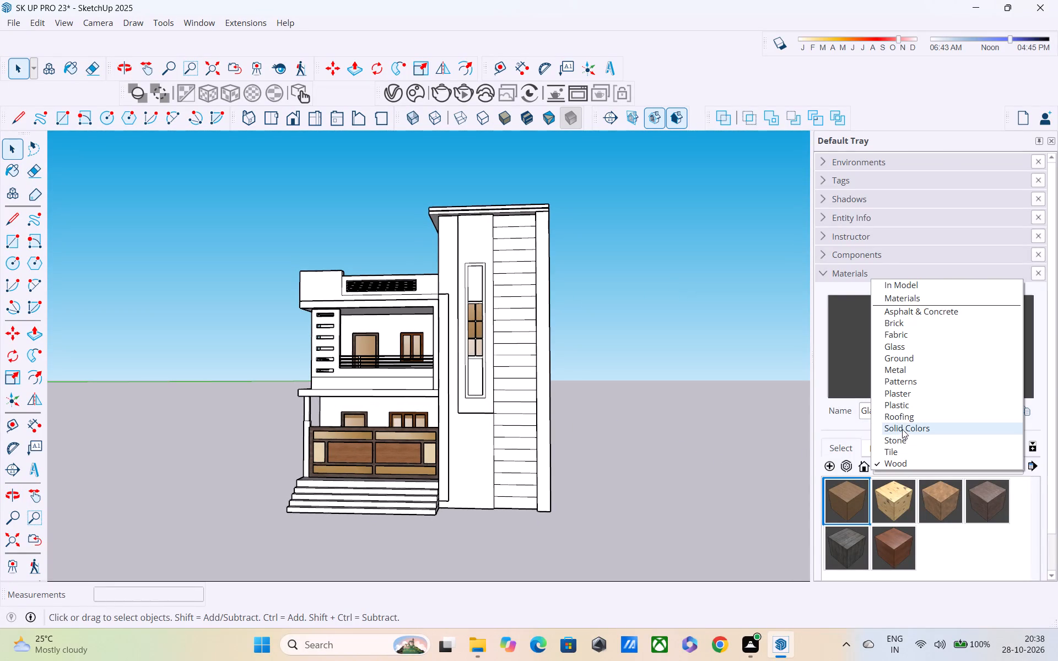
left_click(898, 392)
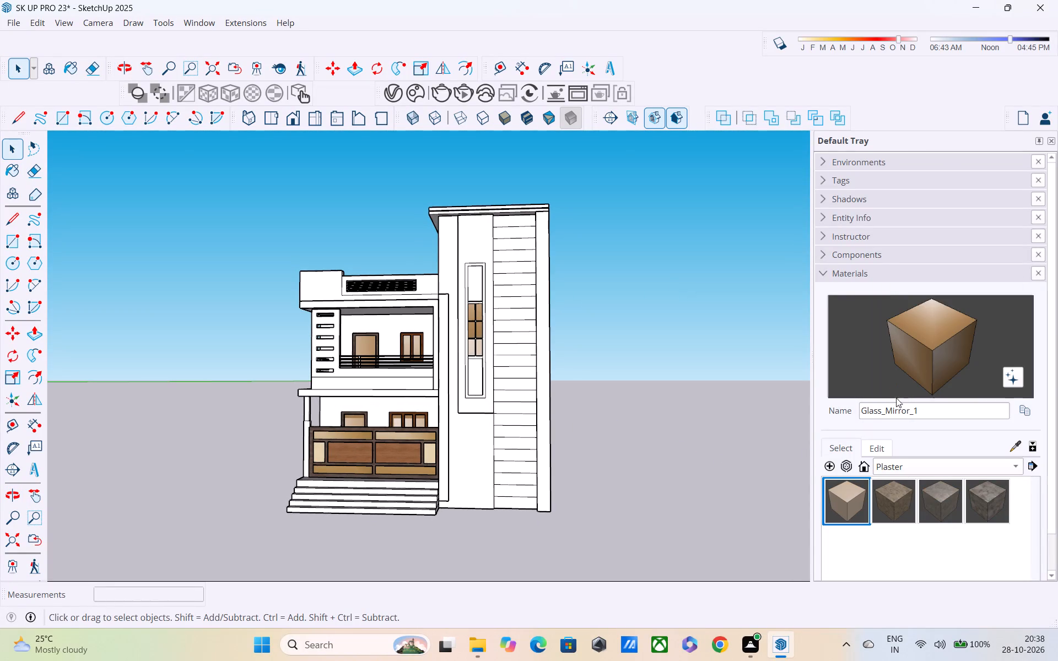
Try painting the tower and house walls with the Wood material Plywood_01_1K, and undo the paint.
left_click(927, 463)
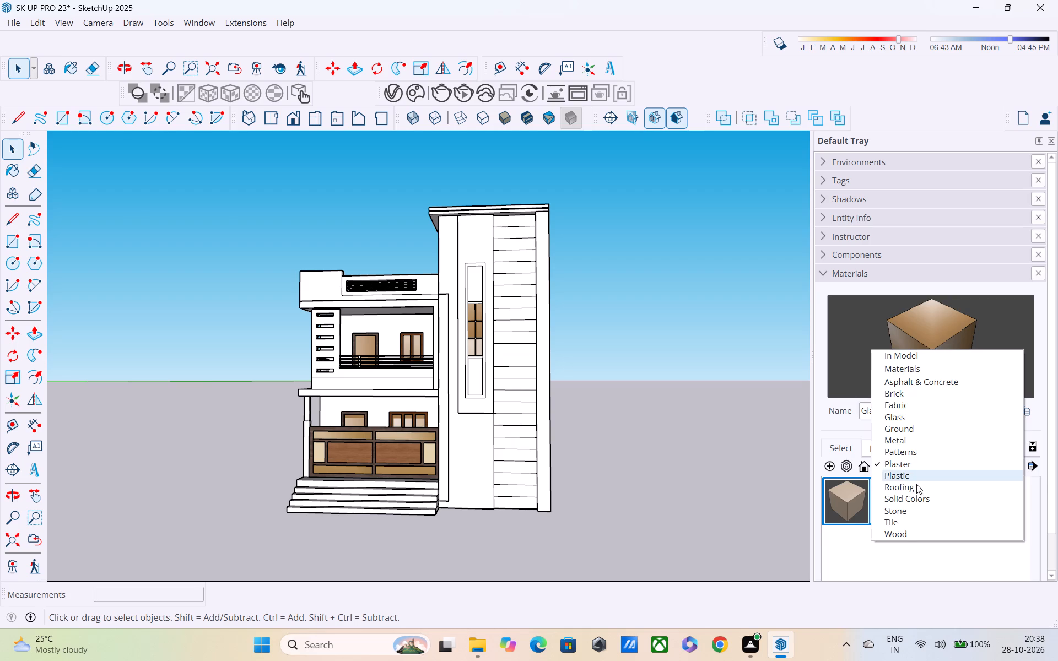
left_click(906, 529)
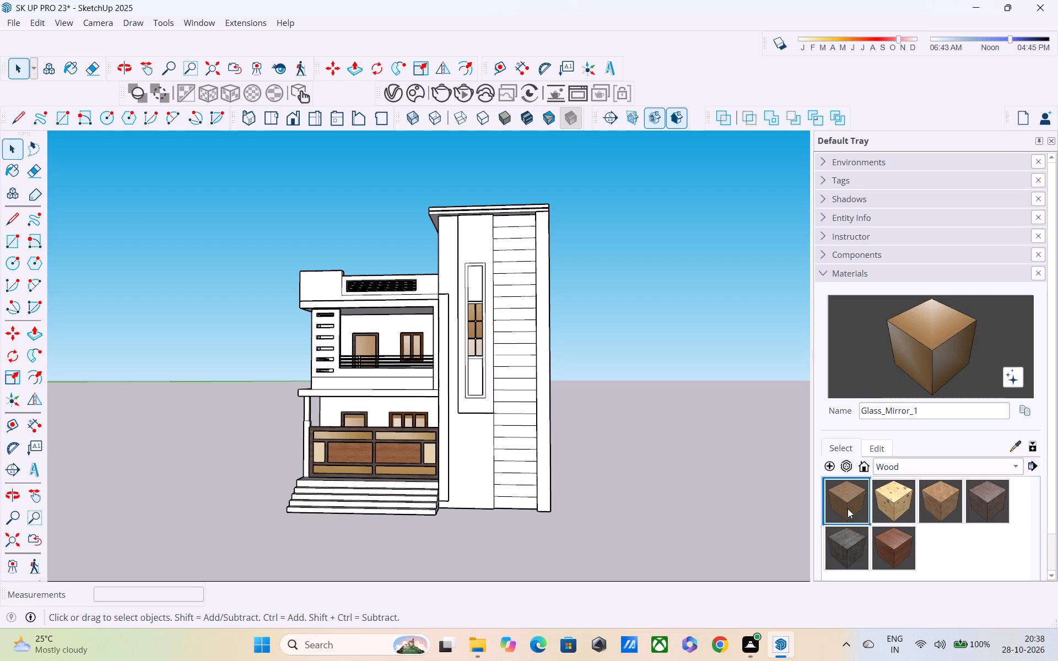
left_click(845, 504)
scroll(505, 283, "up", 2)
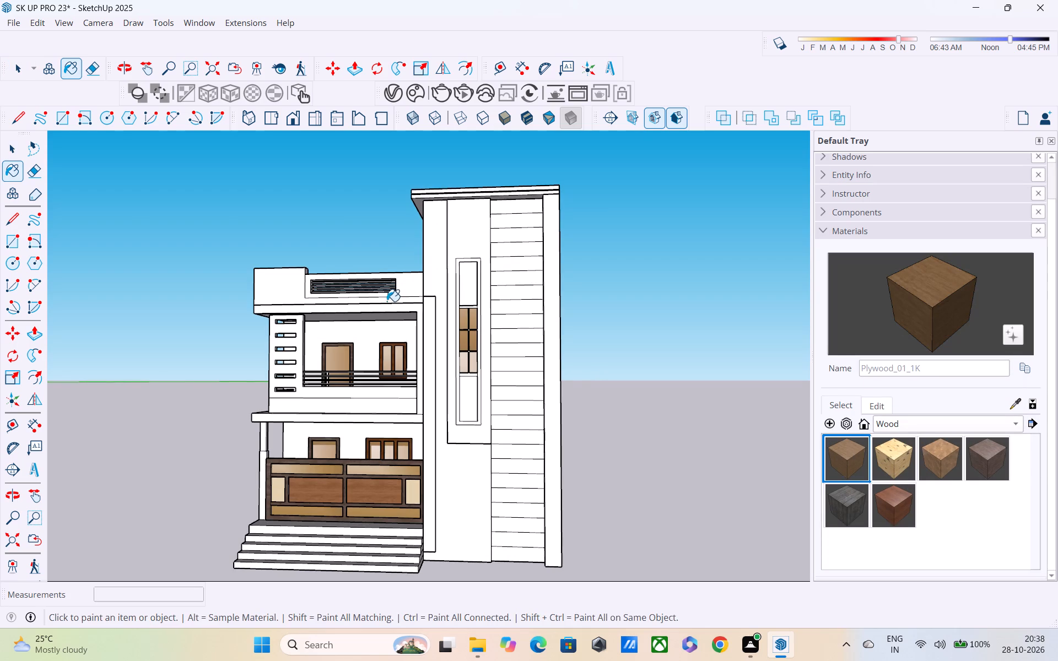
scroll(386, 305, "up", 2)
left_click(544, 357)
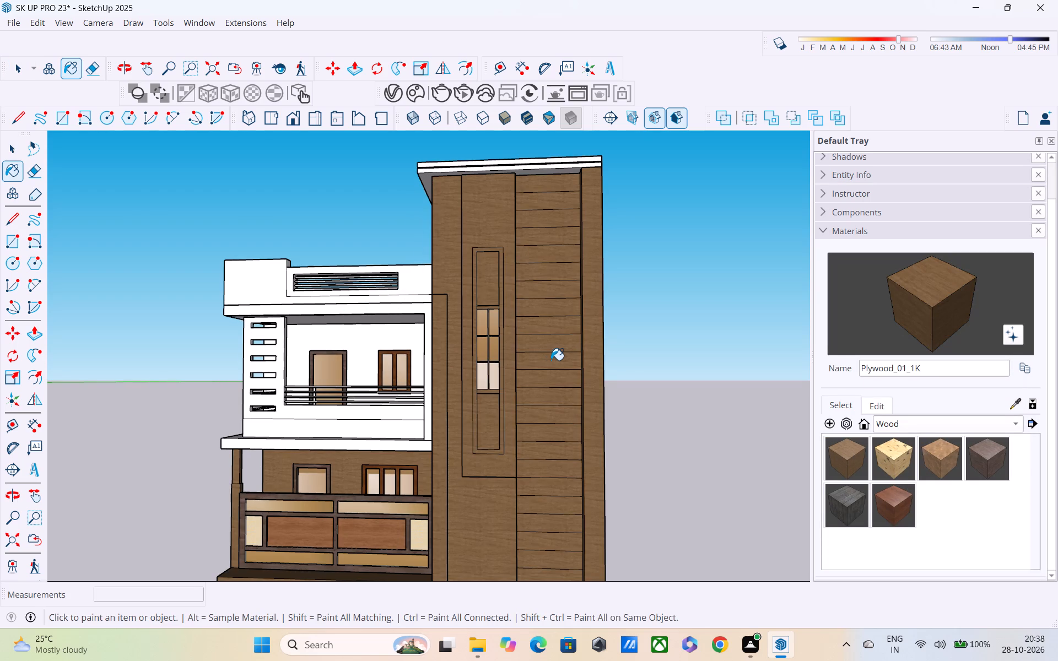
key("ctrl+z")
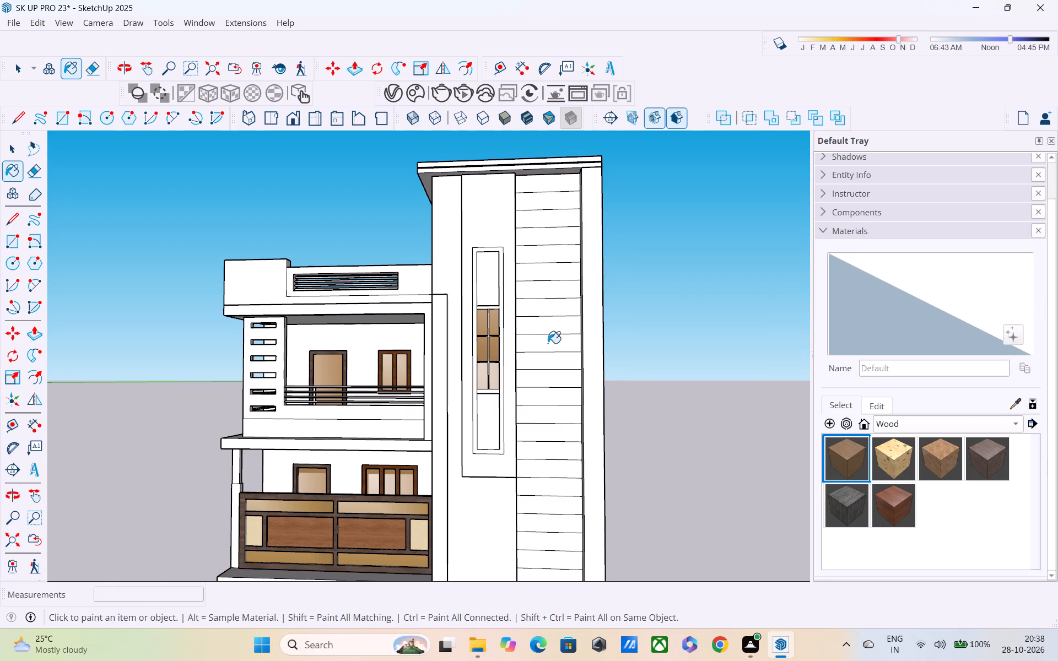
Examine the tower's front, its plain and grooved wall strips and the roof slab's overhang up close.
middle_click_drag(546, 342, 544, 268, "shift")
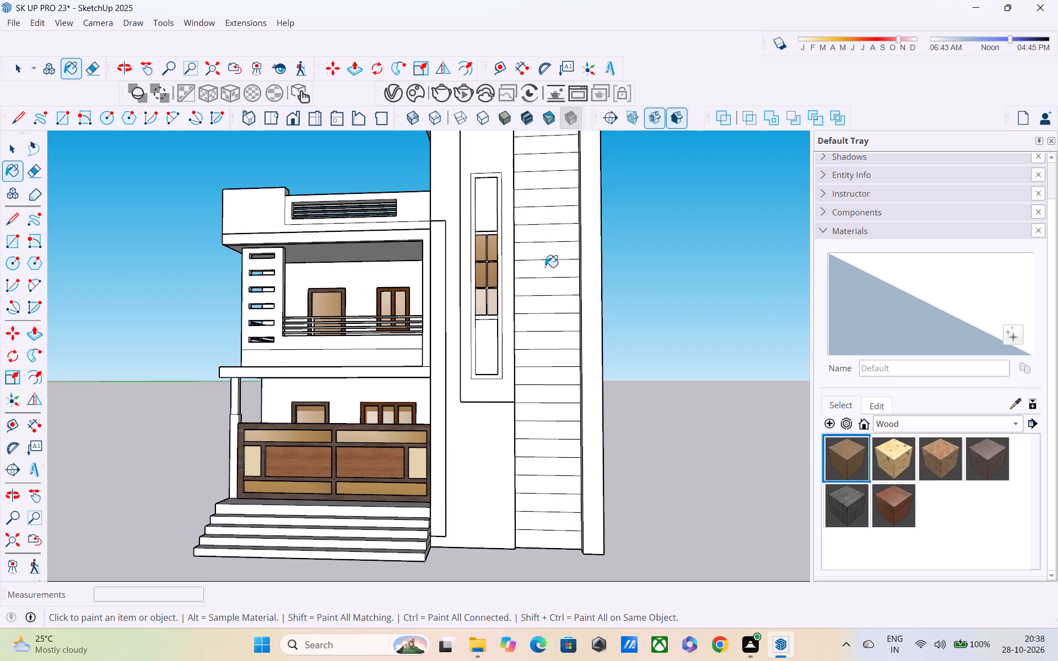
scroll(553, 269, "down", 5)
middle_click_drag(535, 272, 538, 407, "shift")
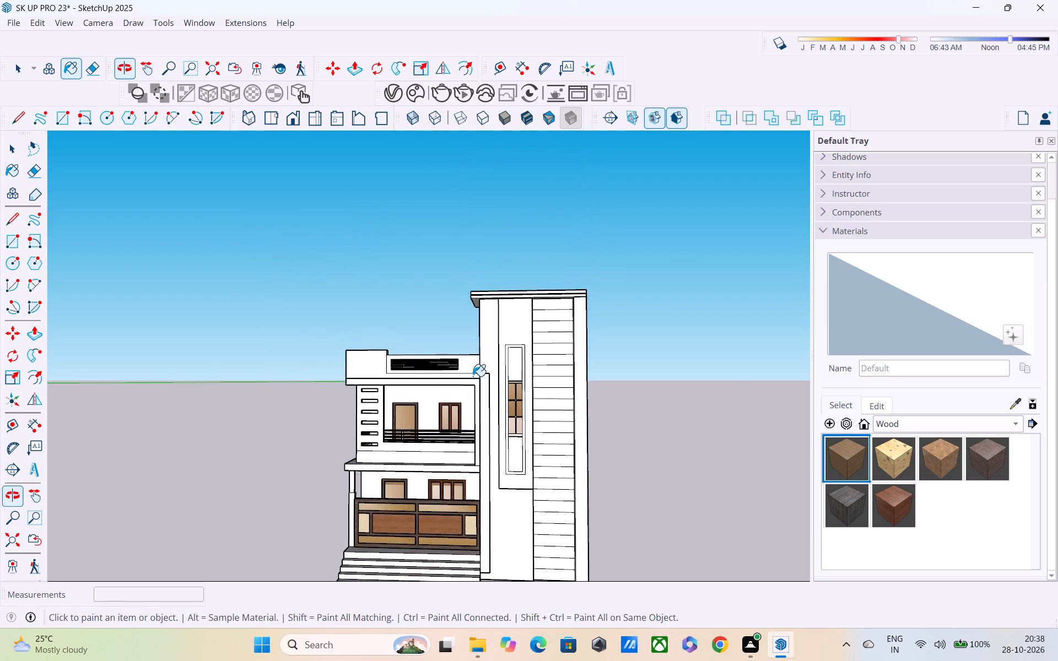
scroll(437, 316, "up", 4)
scroll(577, 339, "down", 5)
middle_click_drag(576, 383, 423, 335)
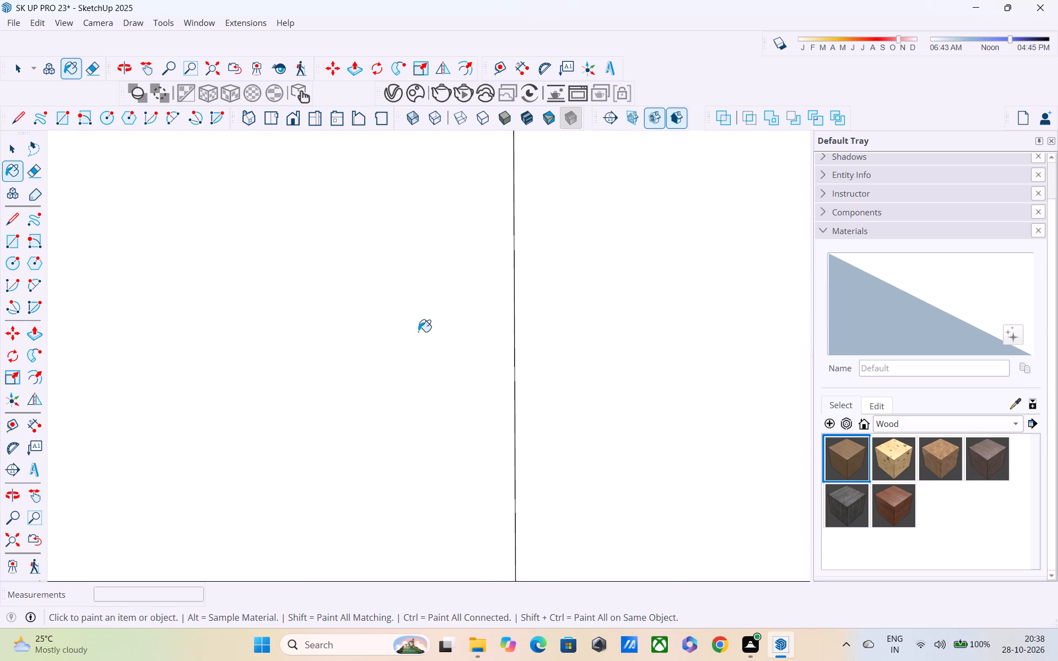
scroll(418, 332, "down", 3)
scroll(396, 344, "up", 1)
scroll(396, 344, "down", 6)
middle_click_drag(307, 375, 539, 388)
scroll(427, 374, "down", 5, "shift")
middle_click_drag(390, 390, 542, 400, "shift")
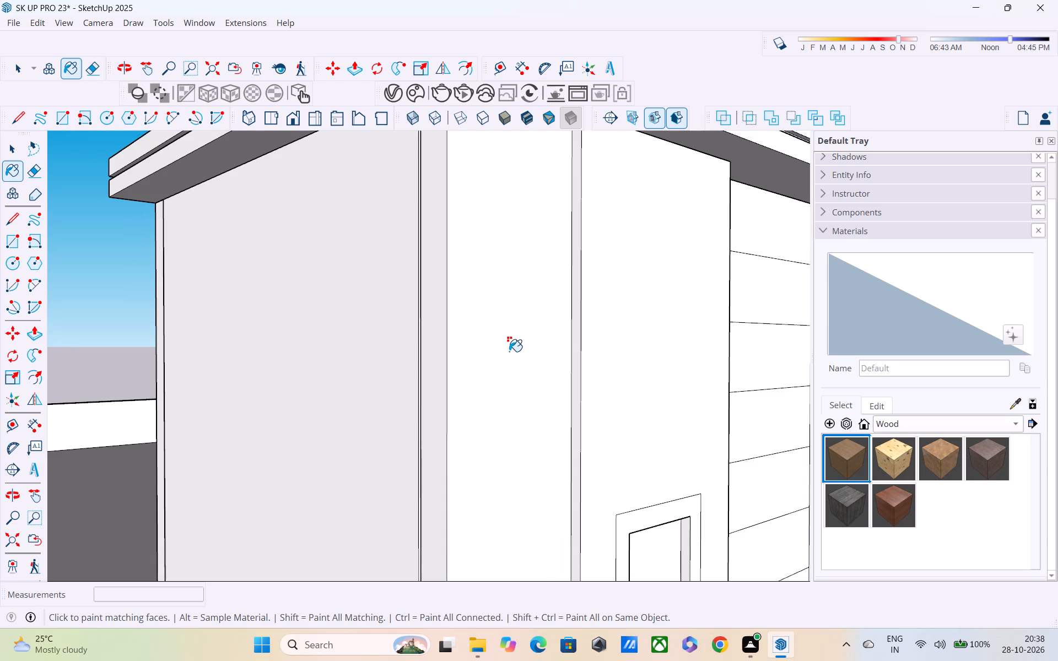
Draw a 1' line across the tower roof slab's underside near its balcony-side front corner, from the outer edge to the wall.
middle_click_drag(509, 351, 507, 402, "shift")
middle_click_drag(318, 325, 234, 249)
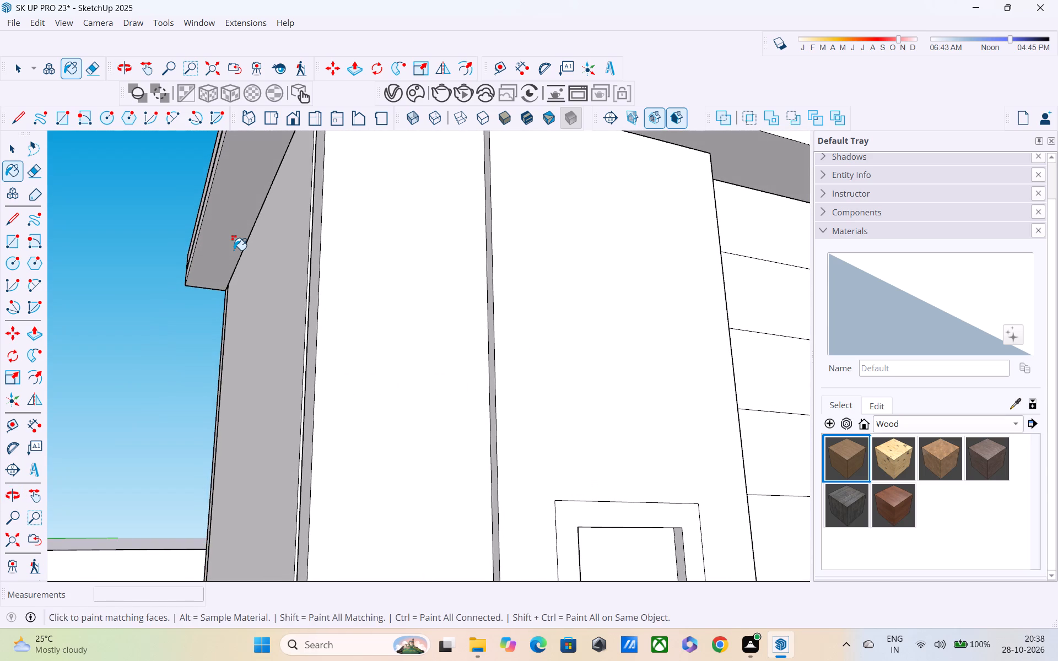
key("l")
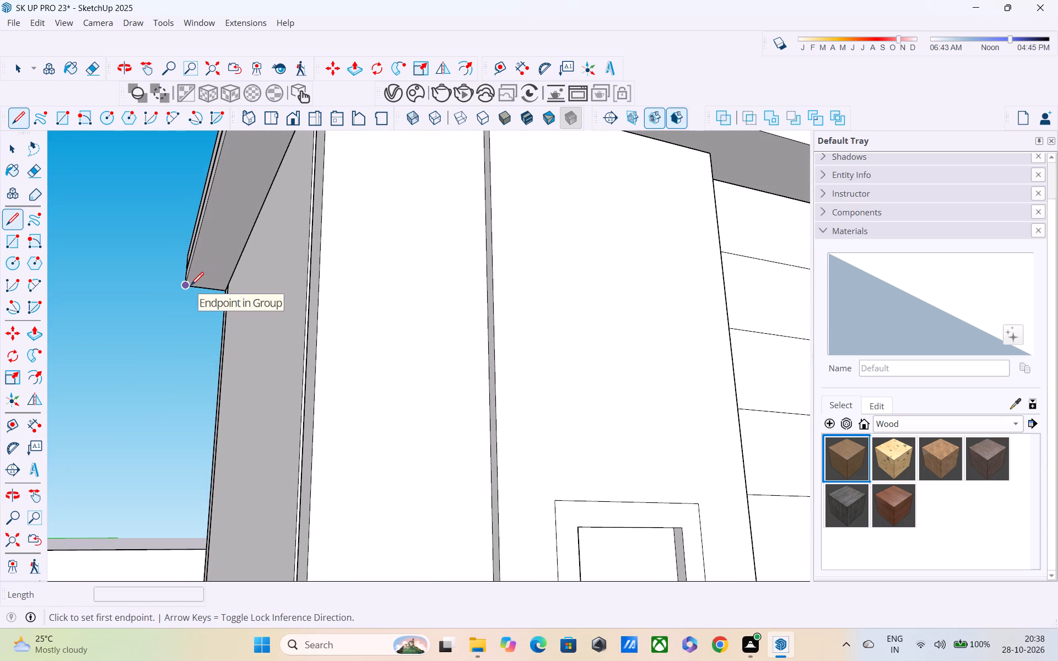
left_click(190, 286)
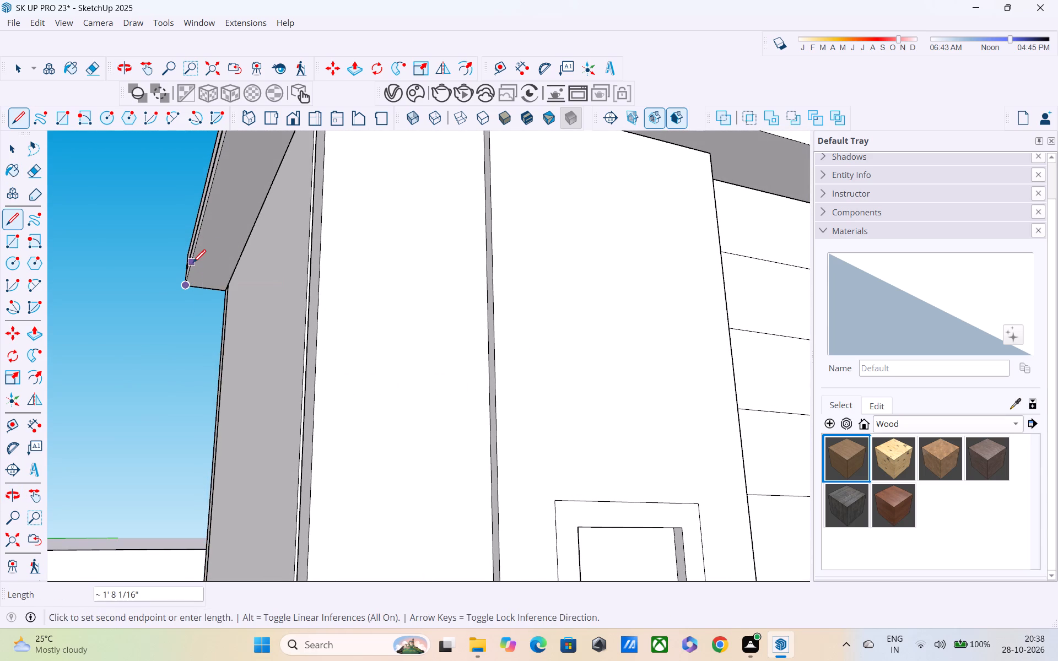
left_click(190, 268)
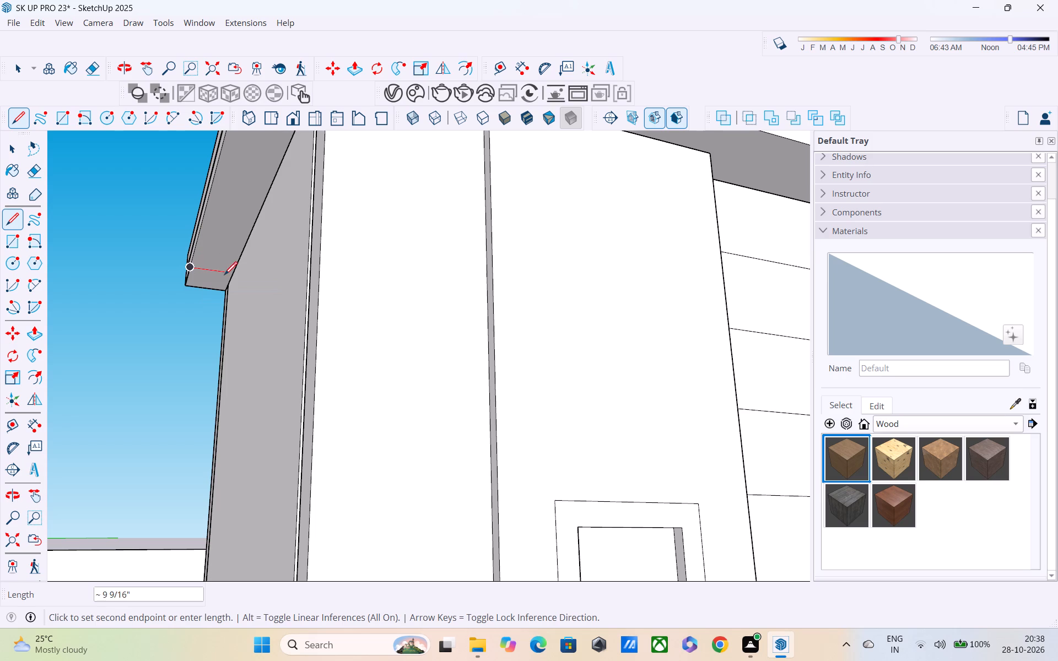
left_click(231, 274)
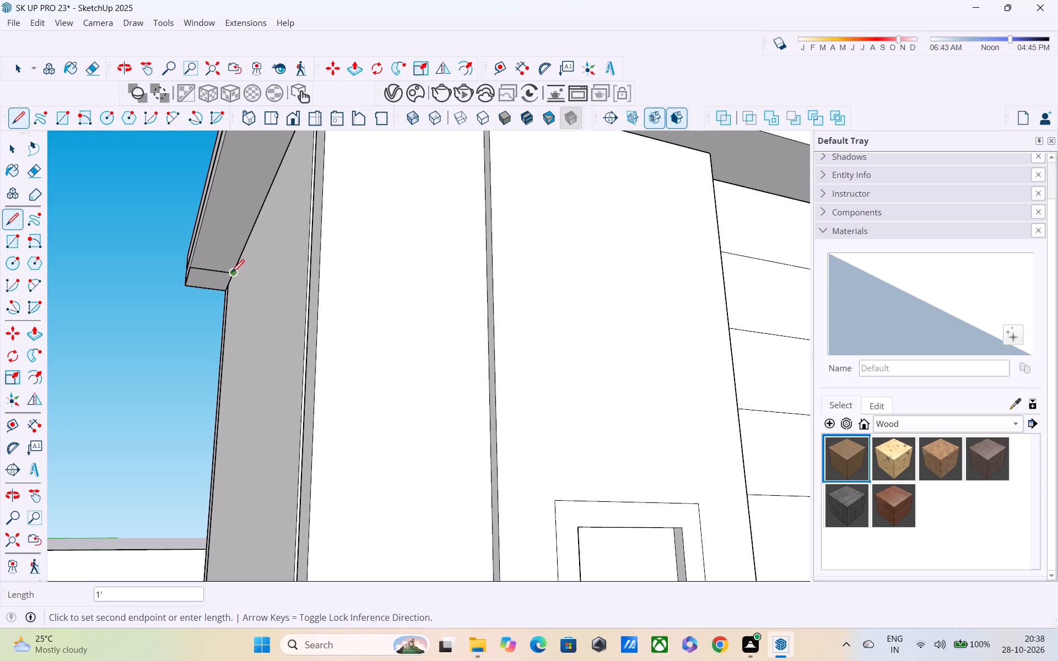
Undo the 1' line drawn across the tower roof slab's underside.
key("p")
key("space")
double_click(215, 273)
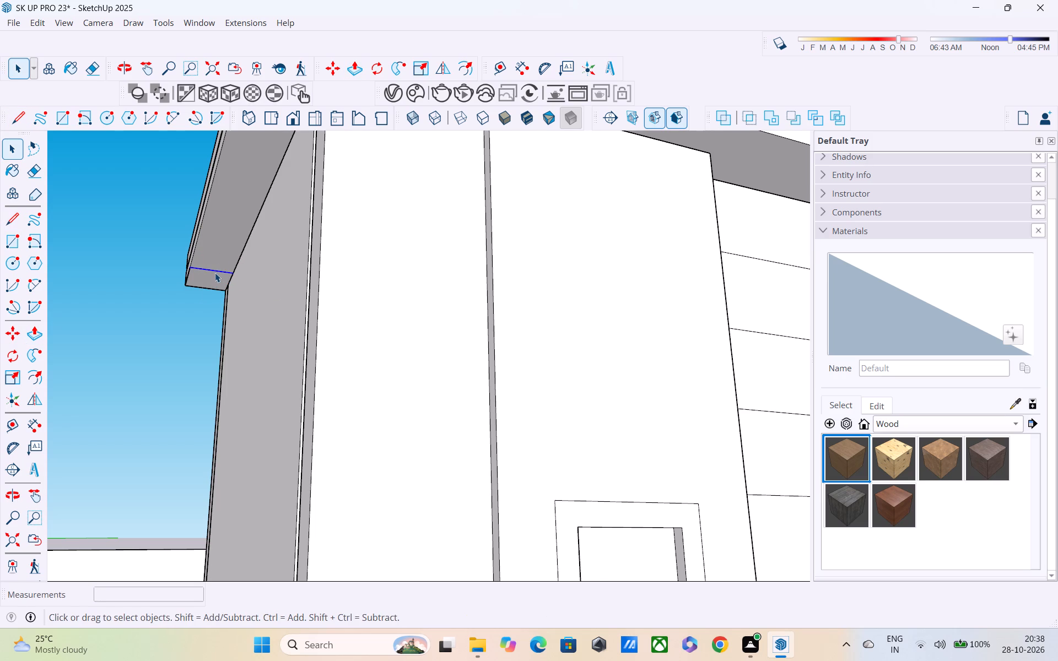
double_click(213, 280)
left_click(213, 280)
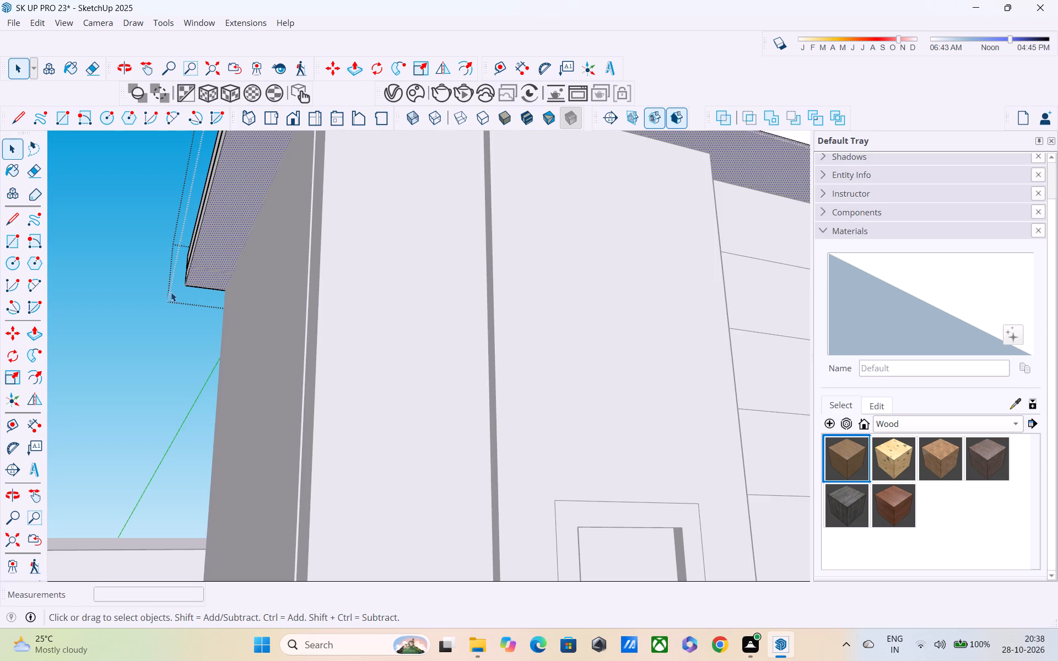
left_click(133, 294)
key("ctrl+z")
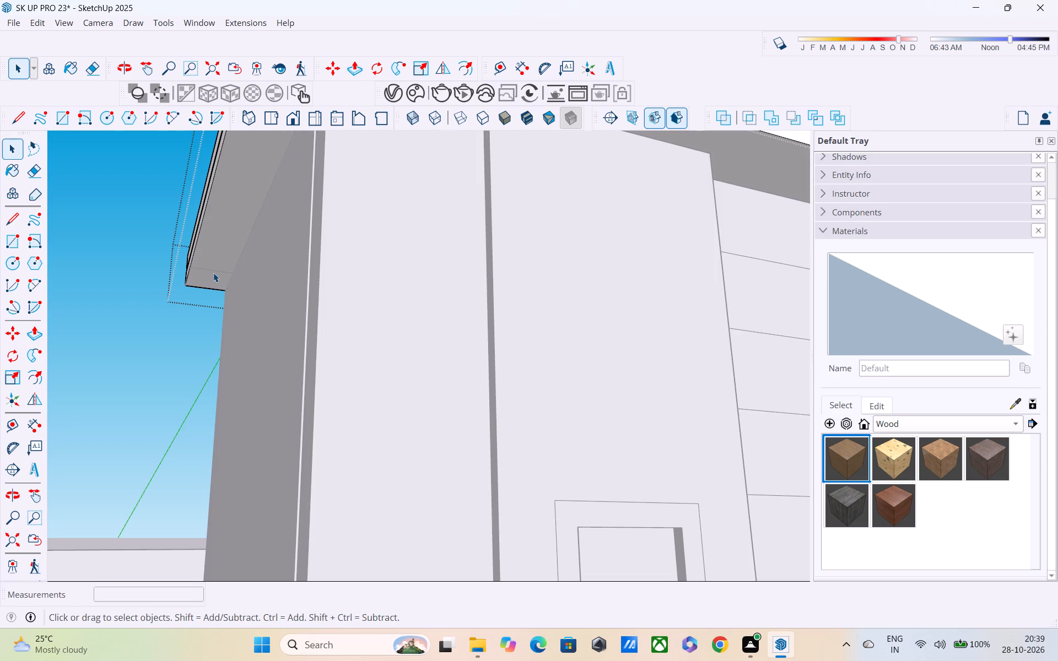
key("ctrl+z")
key("ctrl+z")
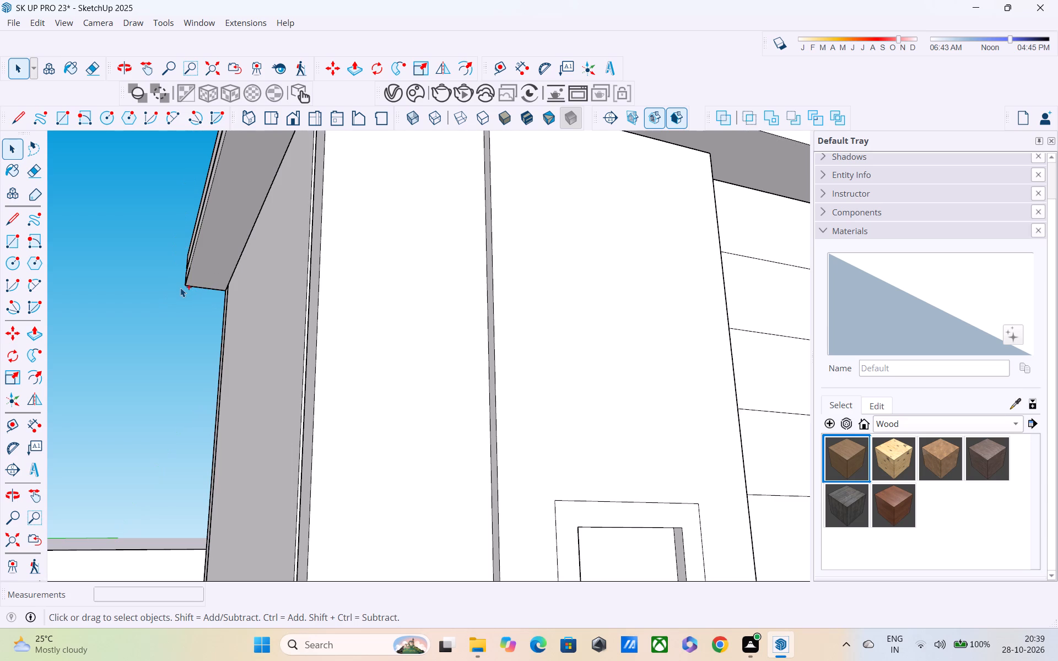
key("ctrl+z")
Inside the tower roof slab group, draw a line across its underside about 1' 10" from the balcony-side corner, from outer edge to wall.
double_click(203, 257)
key("l")
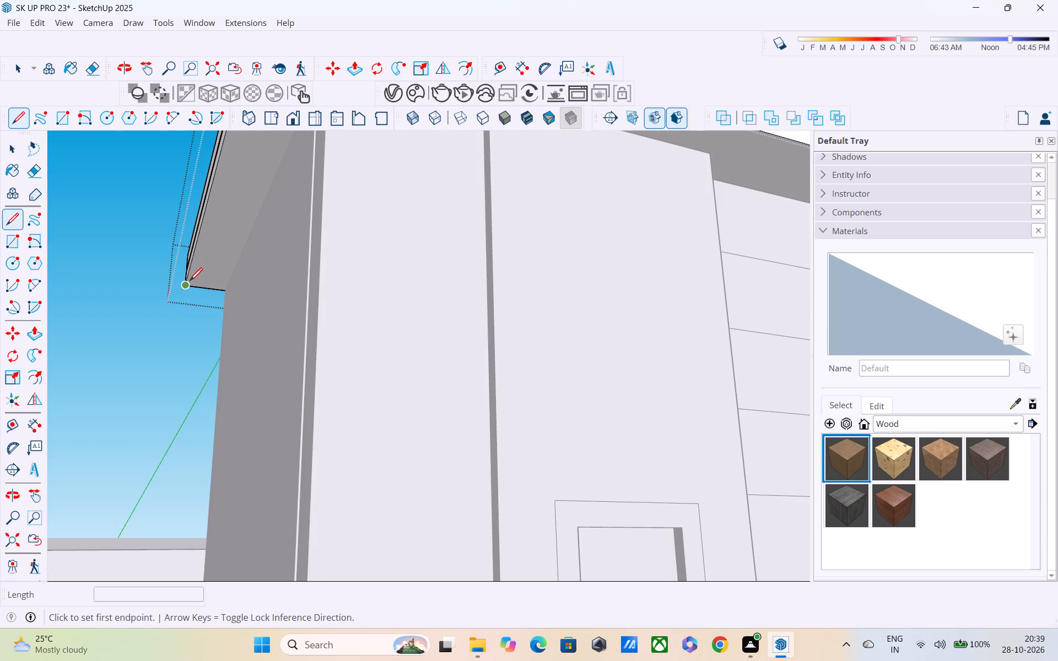
left_click(190, 282)
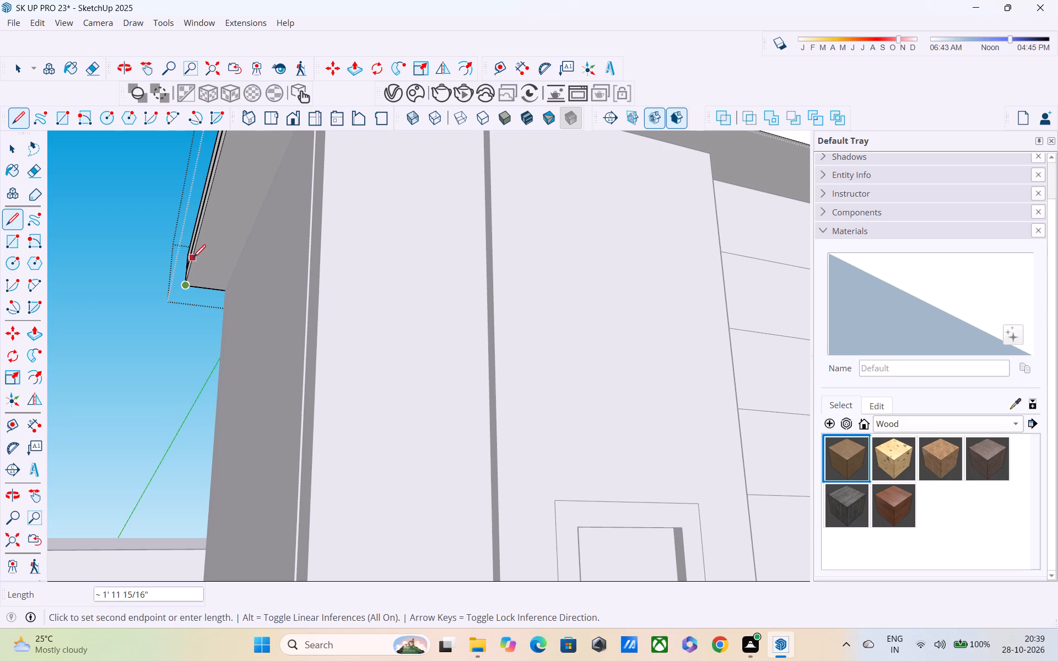
left_click(192, 261)
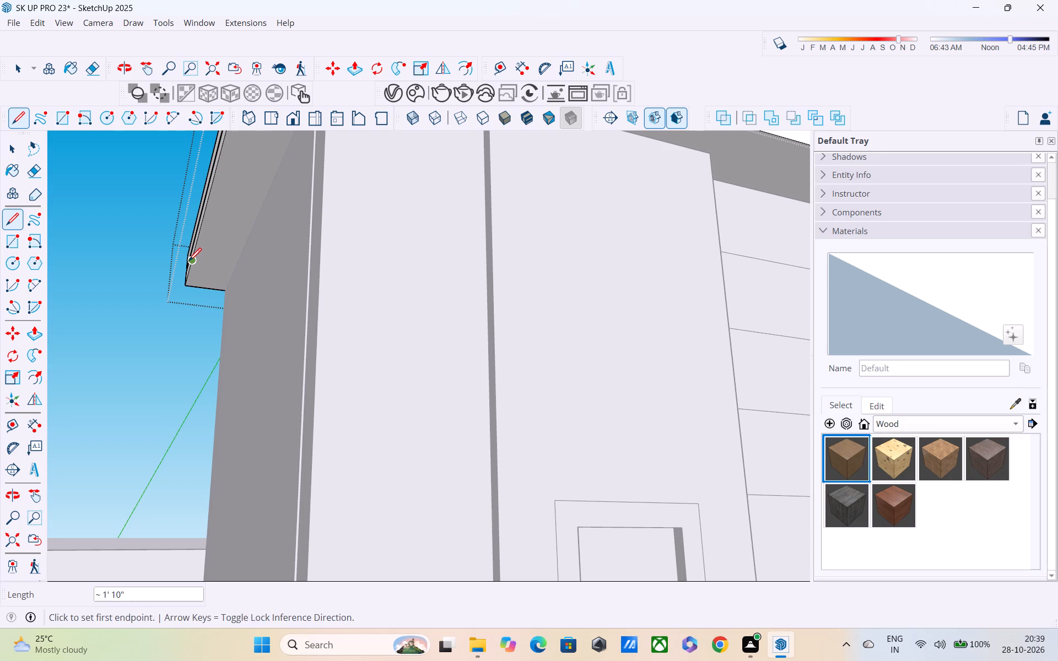
left_click(188, 262)
middle_click_drag(233, 268, 301, 301)
scroll(292, 281, "up", 1)
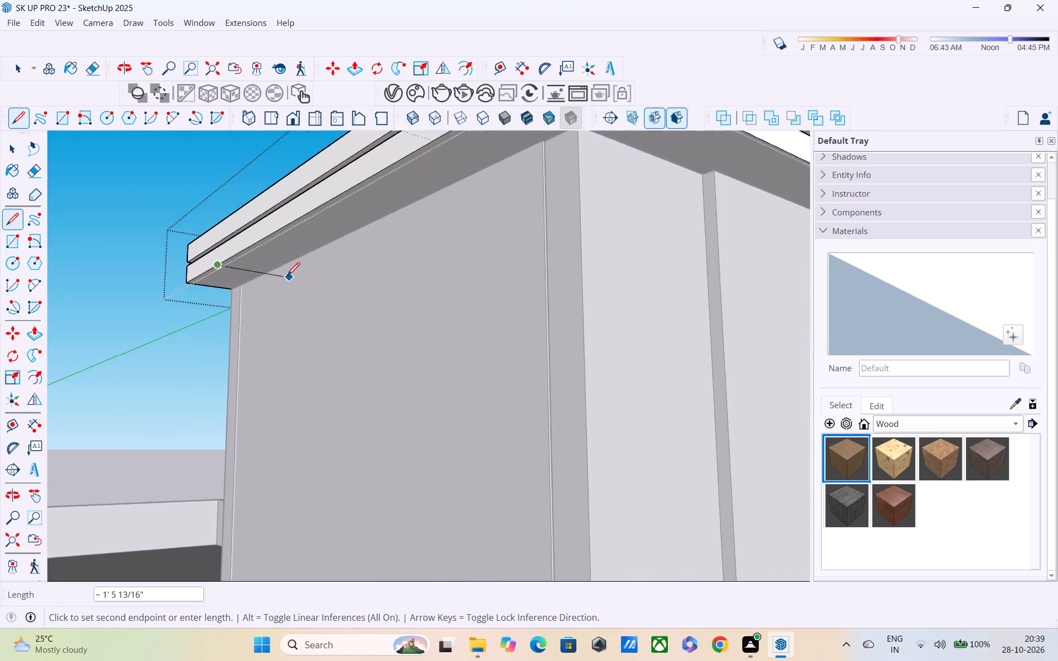
scroll(287, 277, "up", 8)
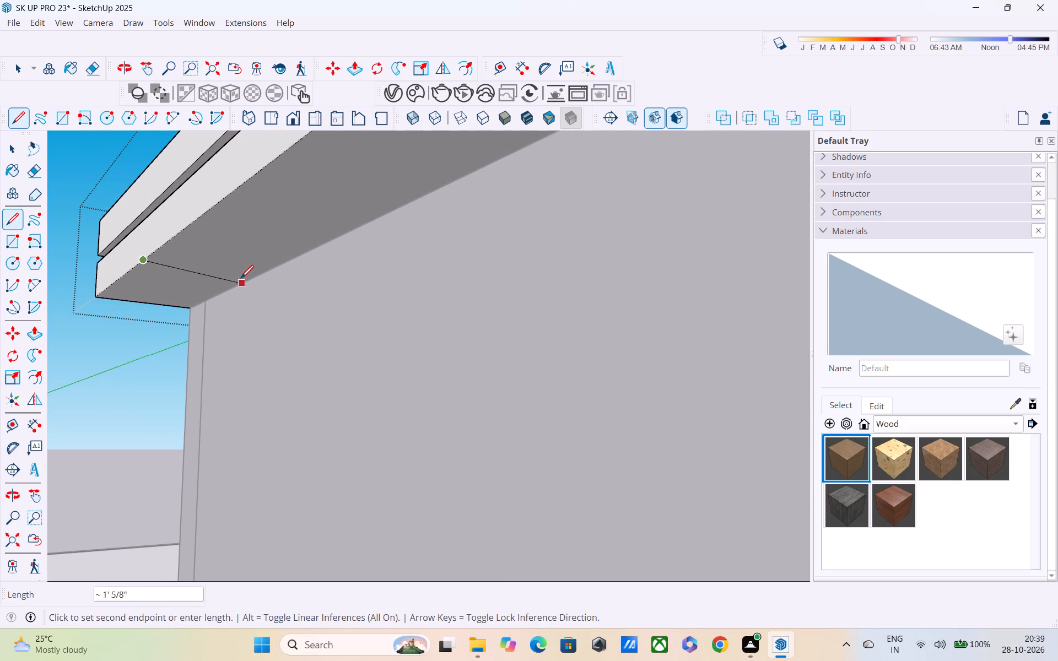
left_click(258, 276)
Trace the outer and wall-side edges between the new line and the slab's corner to separate the corner rectangle from the underside.
key("p")
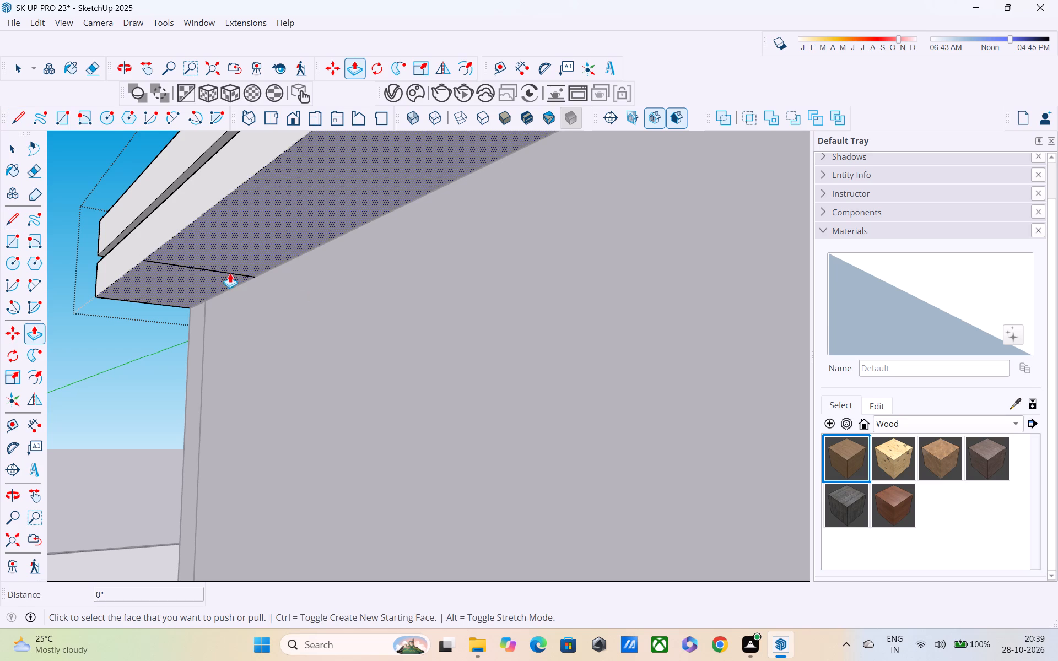
key("l")
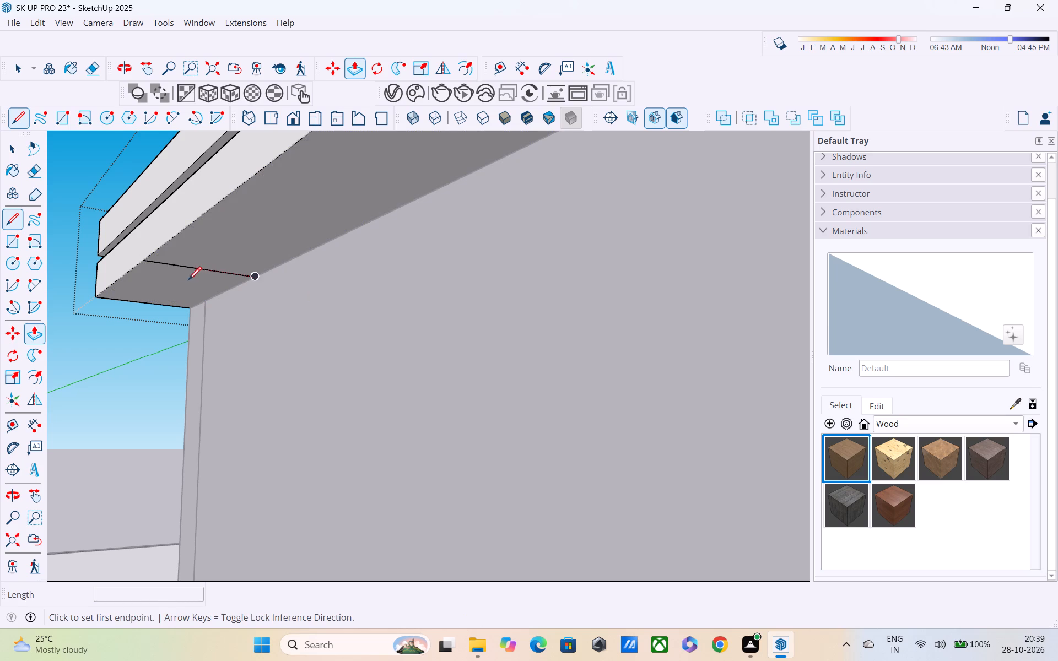
left_click(144, 261)
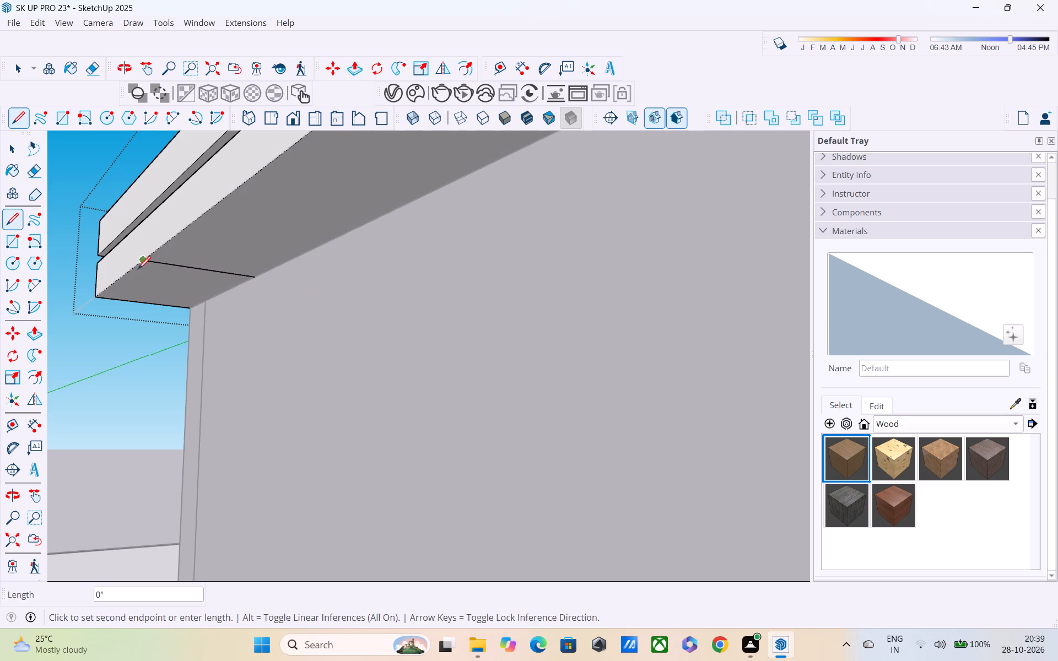
left_click(97, 297)
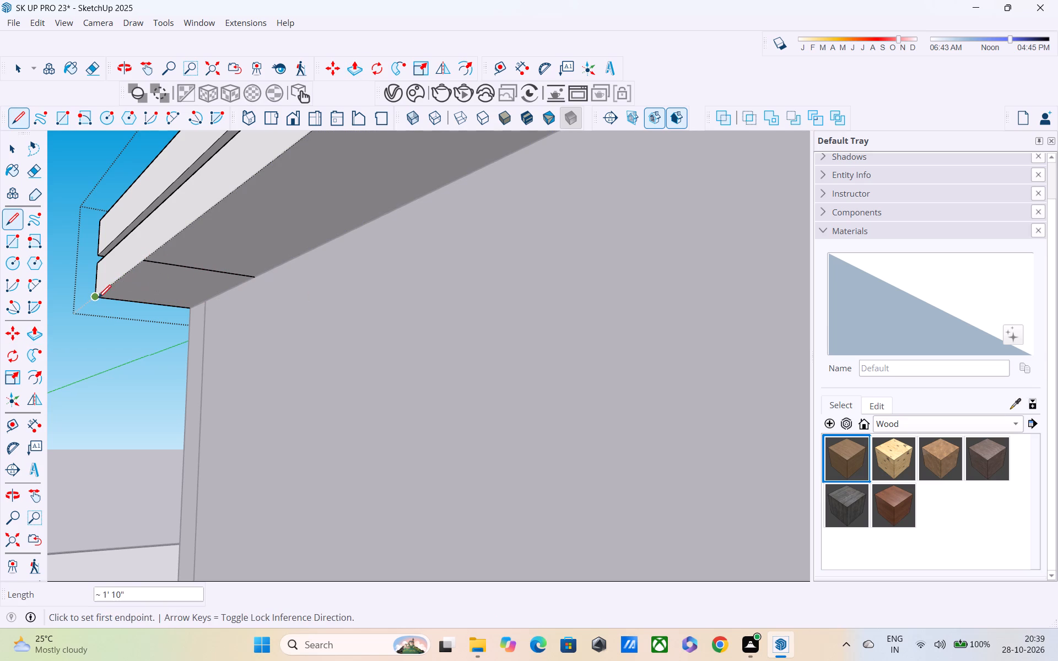
left_click(98, 299)
left_click(143, 263)
key("p")
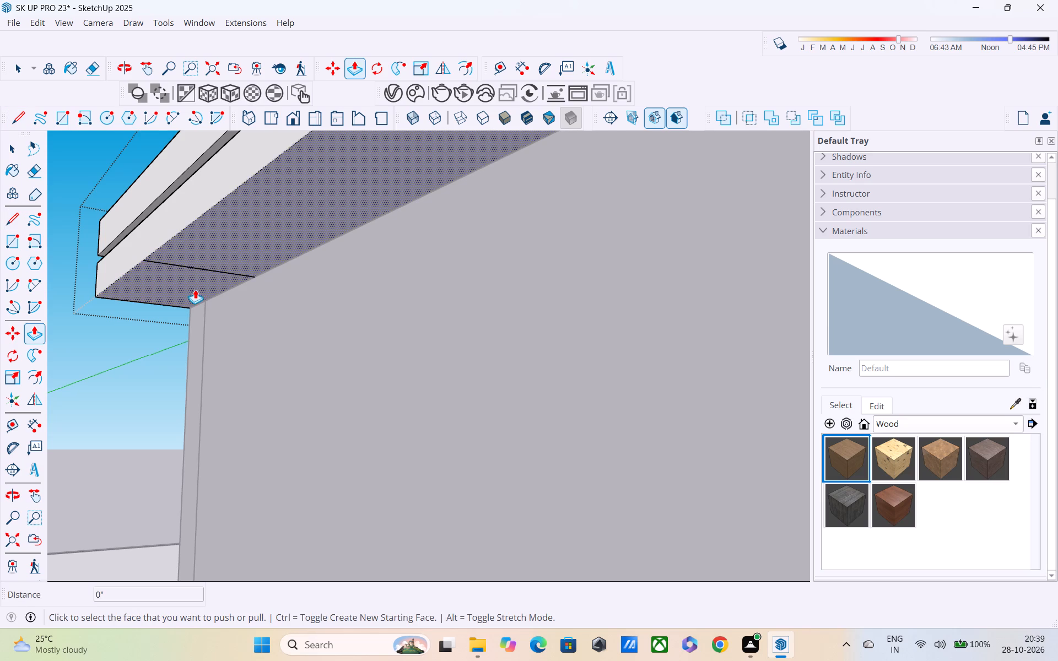
key("l")
left_click(253, 281)
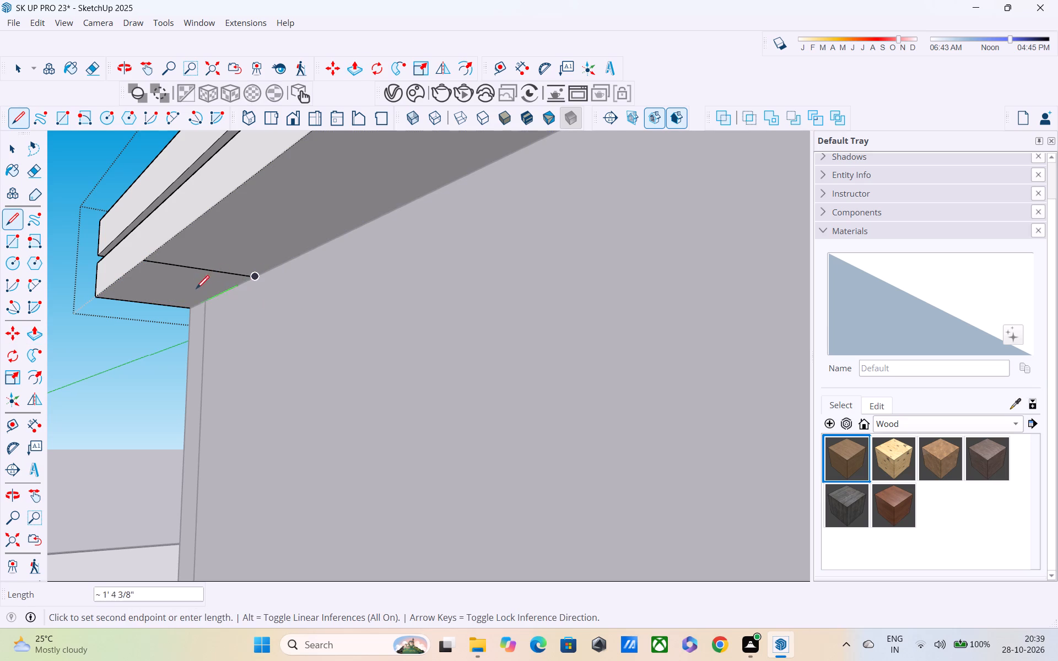
left_click(186, 311)
Push/Pull the corner rectangle downward from the slab's underside to form the upper part of a column beside the tower wall.
key("o")
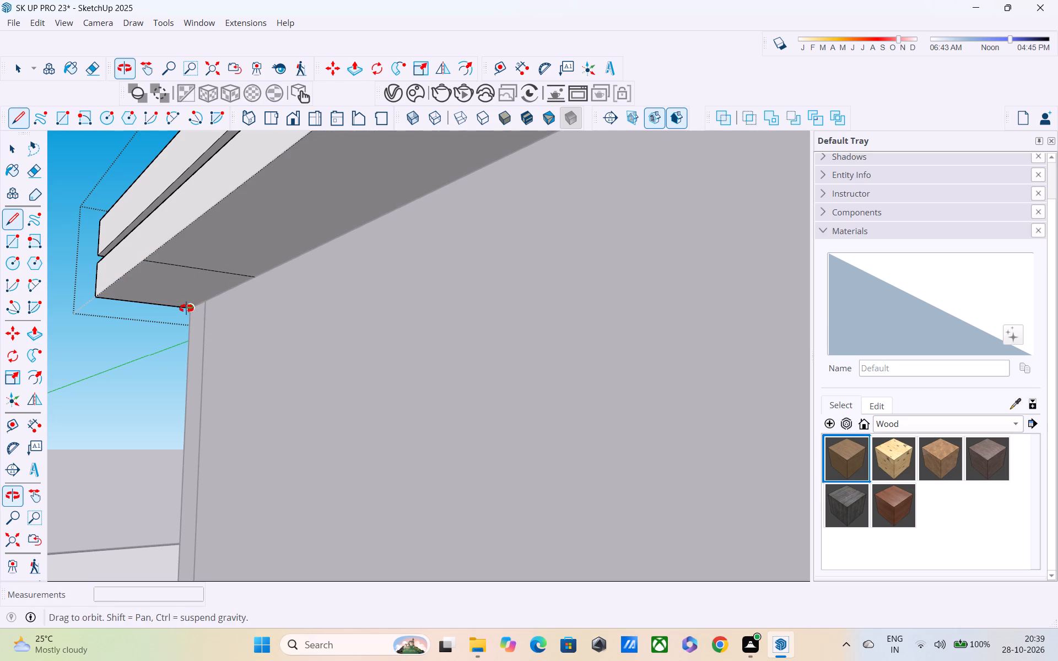
key("p")
left_click(183, 291)
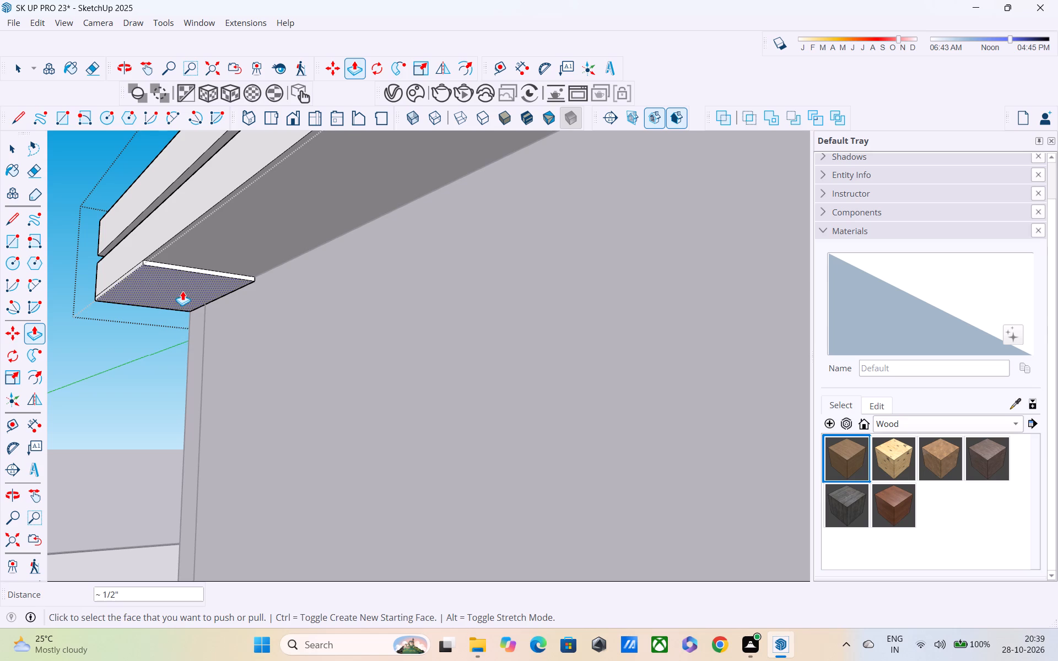
left_click_drag(182, 291, 193, 363)
scroll(190, 338, "down", 5)
middle_click_drag(191, 349, 191, 300)
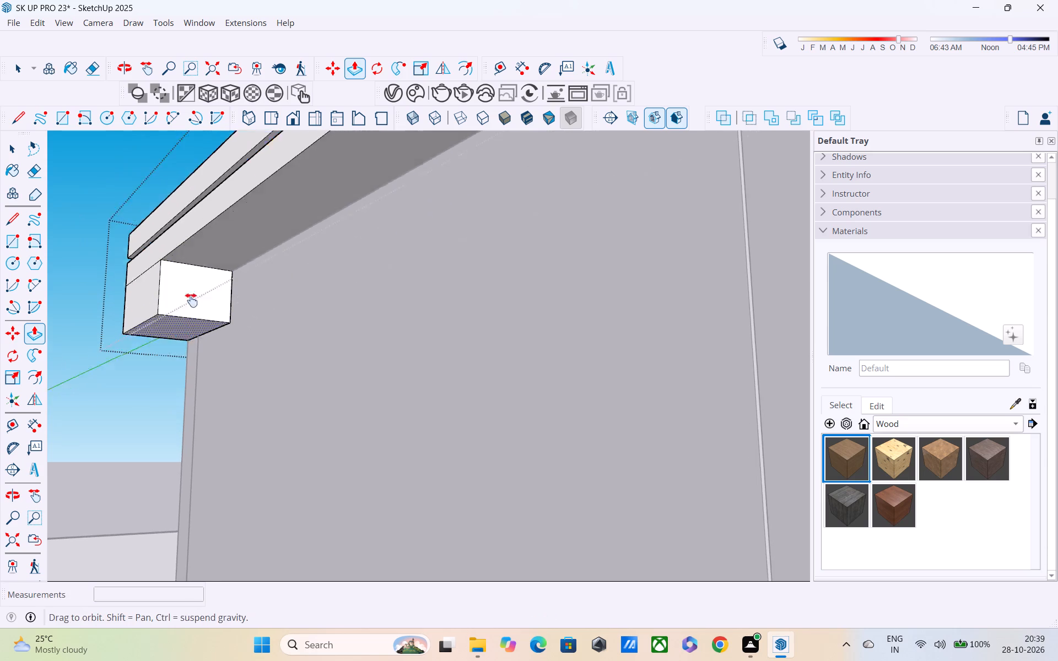
middle_click_drag(191, 300, 197, 248)
scroll(198, 245, "down", 5)
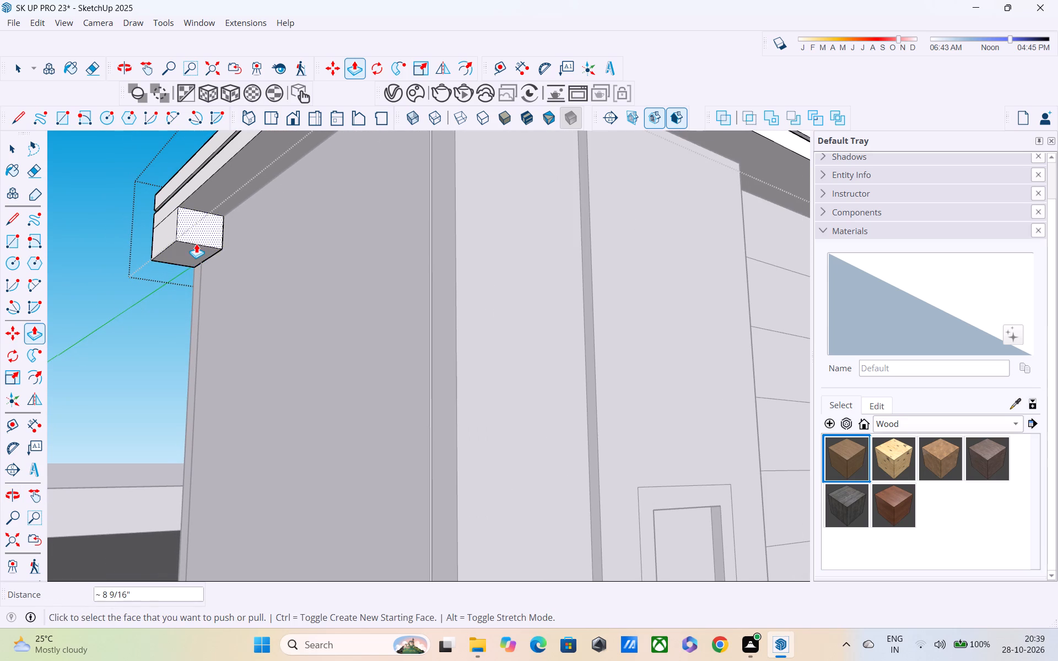
left_click_drag(196, 243, 197, 261)
left_click_drag(185, 256, 198, 351)
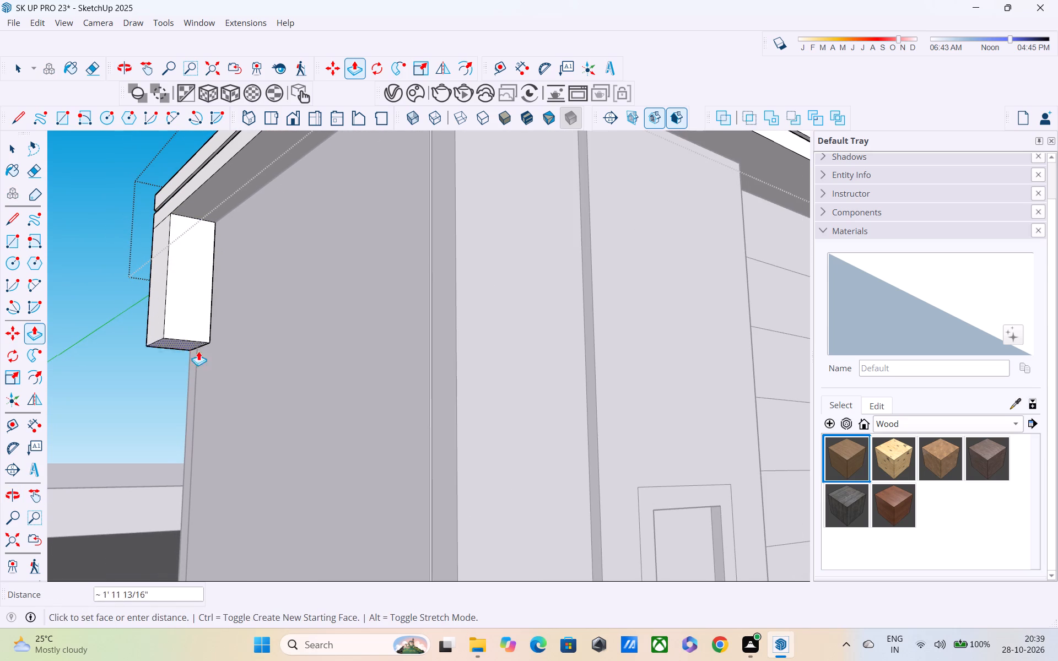
left_click_drag(198, 351, 207, 436)
Extend the column's bottom face down along the tower wall to the terrace floor.
scroll(195, 387, "down", 3)
middle_click_drag(194, 386, 193, 305)
middle_click_drag(193, 313, 240, 430)
middle_click_drag(226, 412, 255, 304)
middle_click_drag(209, 303, 326, 304)
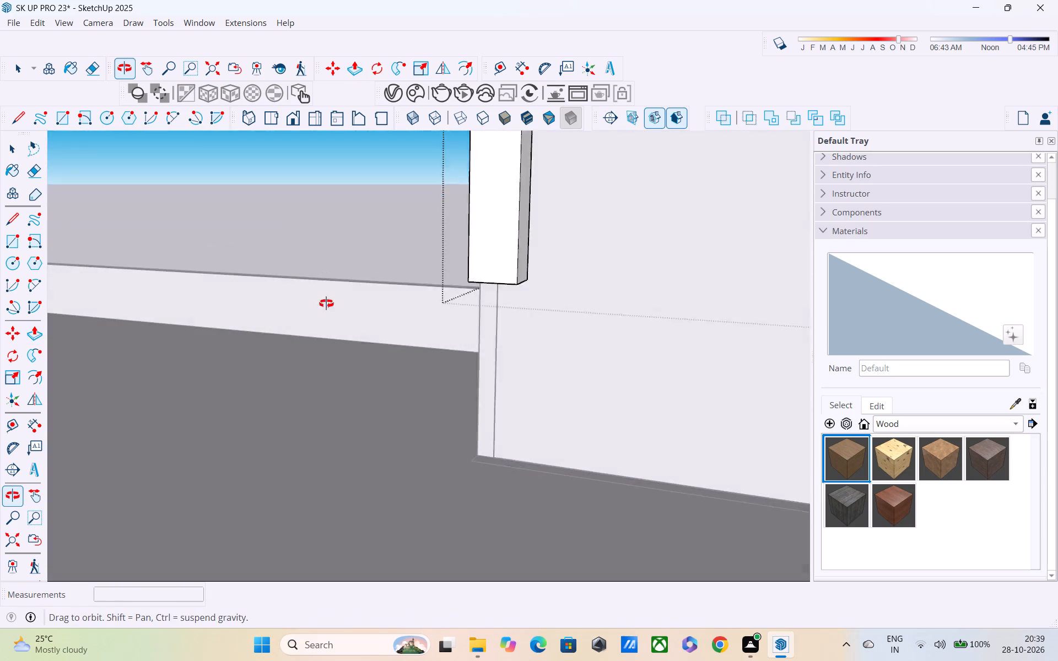
middle_click_drag(326, 304, 332, 307)
middle_click_drag(539, 289, 537, 252)
scroll(535, 294, "up", 6)
middle_click_drag(533, 253, 526, 183)
left_click_drag(508, 258, 512, 272)
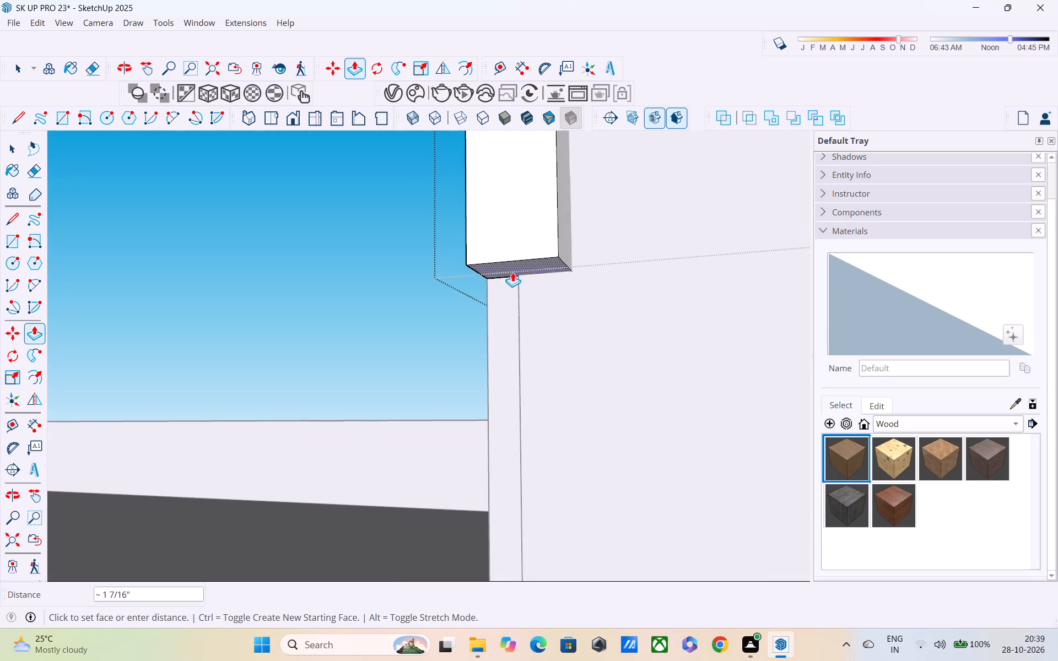
left_click_drag(512, 272, 530, 406)
middle_click_drag(532, 397, 529, 314, "shift")
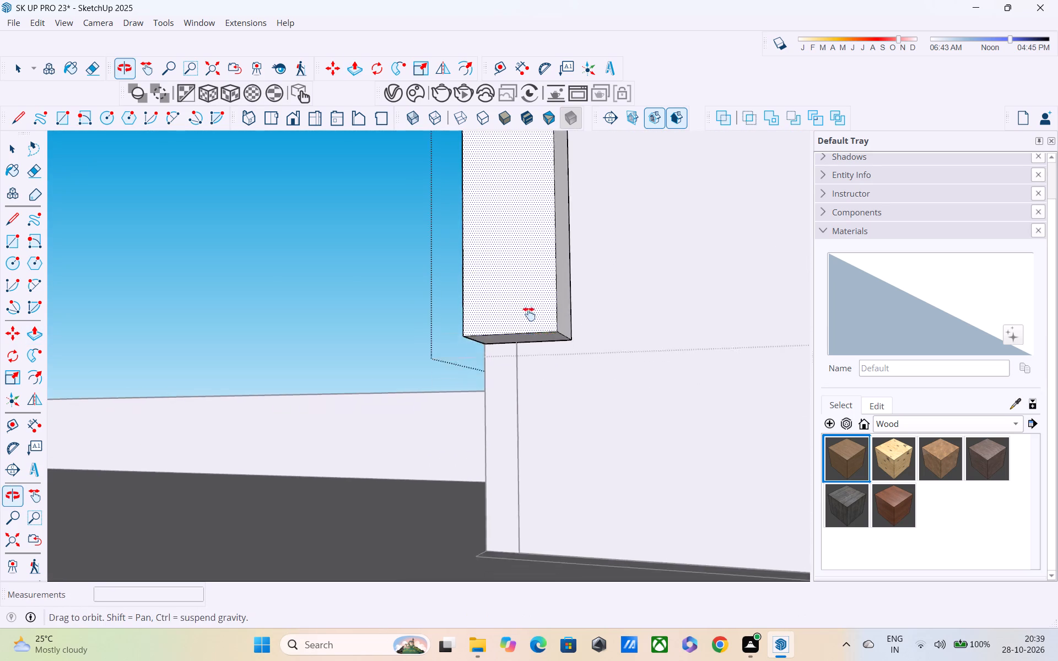
middle_click_drag(529, 314, 528, 285, "shift")
left_click_drag(517, 295, 526, 527)
Push the column's side face farthest from the slab's corner inward by about 6 3/4".
scroll(555, 371, "down", 1)
middle_click_drag(555, 371, 418, 383)
left_click(557, 346)
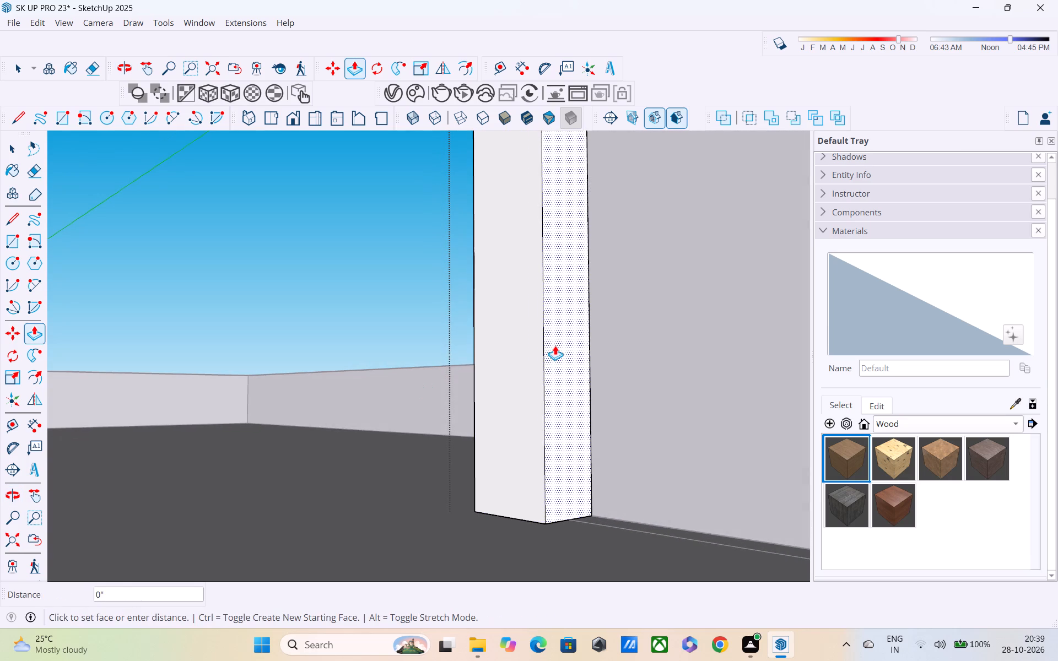
left_click(525, 356)
Check the new column against the tower and house from the front, and leave the roof slab group.
scroll(526, 357, "down", 10)
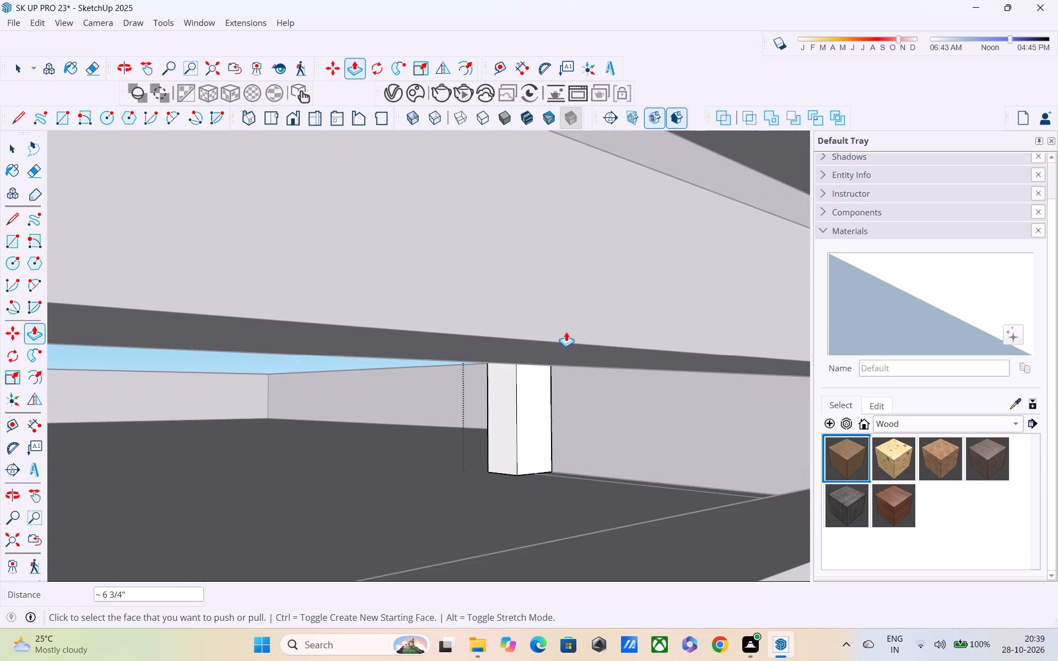
scroll(566, 329, "down", 12)
middle_click_drag(562, 336, 456, 387, "shift")
scroll(411, 397, "up", 1)
left_click(16, 537)
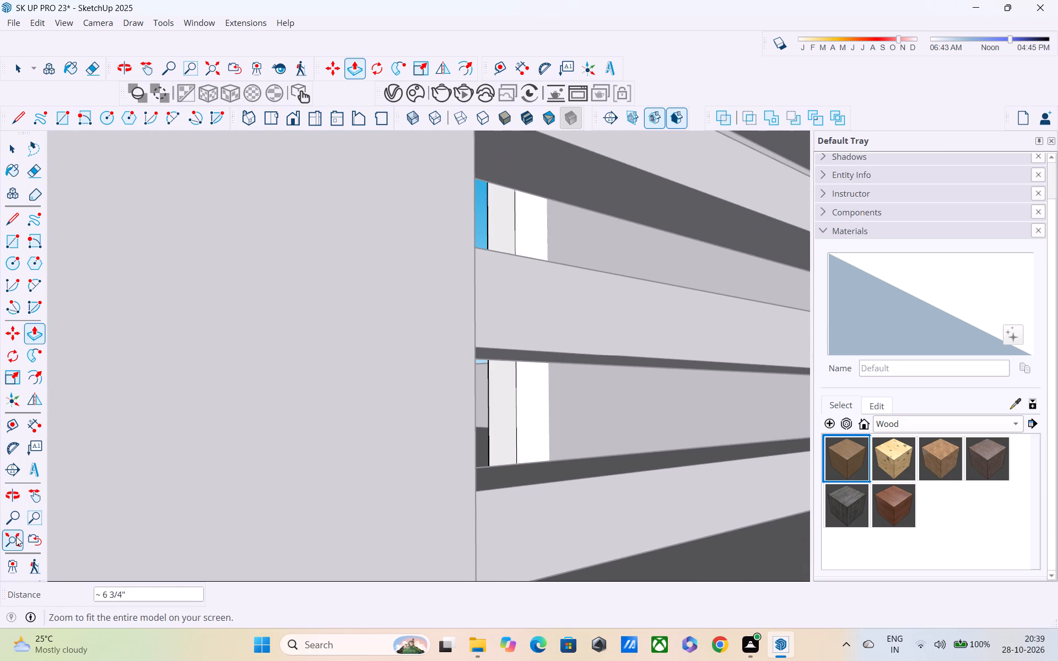
scroll(452, 344, "down", 1)
middle_click_drag(425, 387, 410, 412)
scroll(410, 411, "up", 1)
scroll(199, 347, "up", 6)
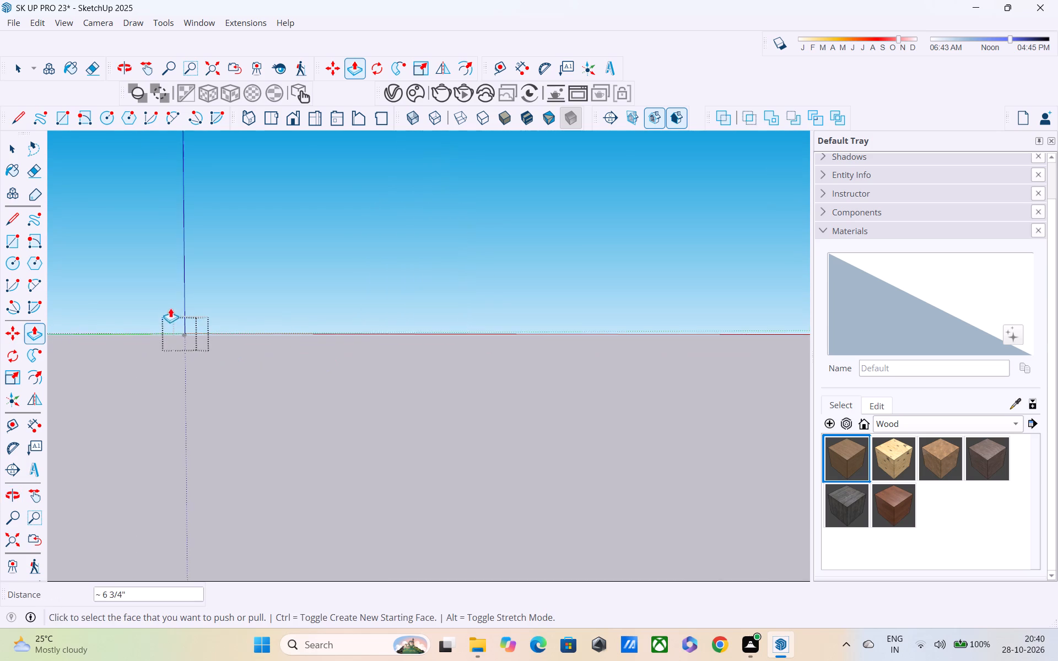
scroll(170, 308, "up", 20)
scroll(170, 308, "up", 8)
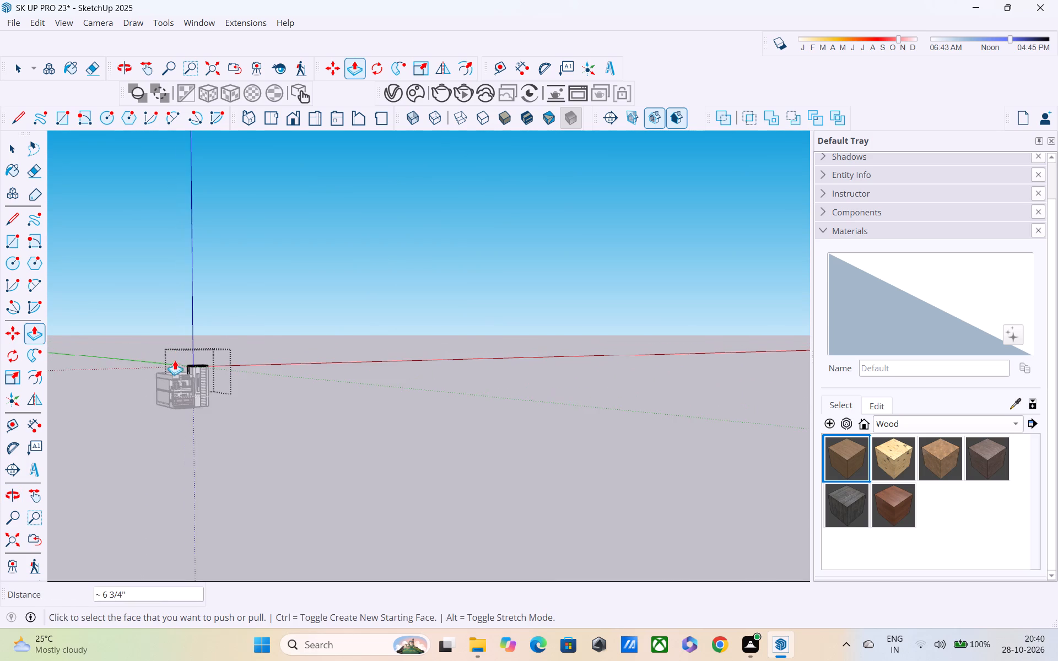
scroll(175, 360, "up", 12)
middle_click_drag(186, 390, 105, 361)
scroll(190, 380, "up", 11)
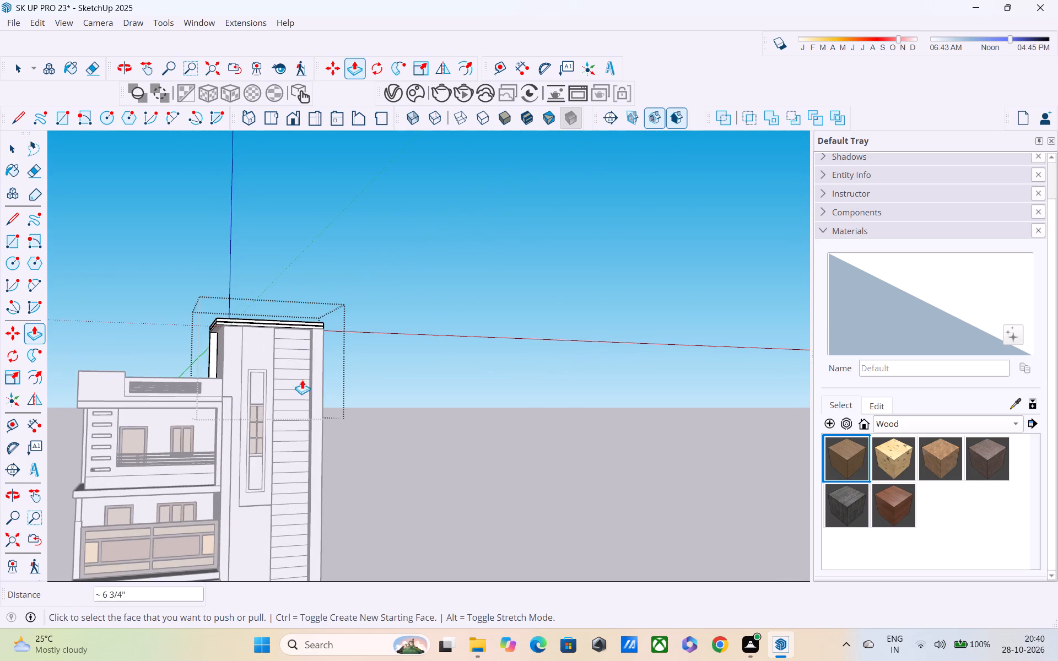
key("space")
left_click(429, 346)
scroll(352, 388, "up", 3)
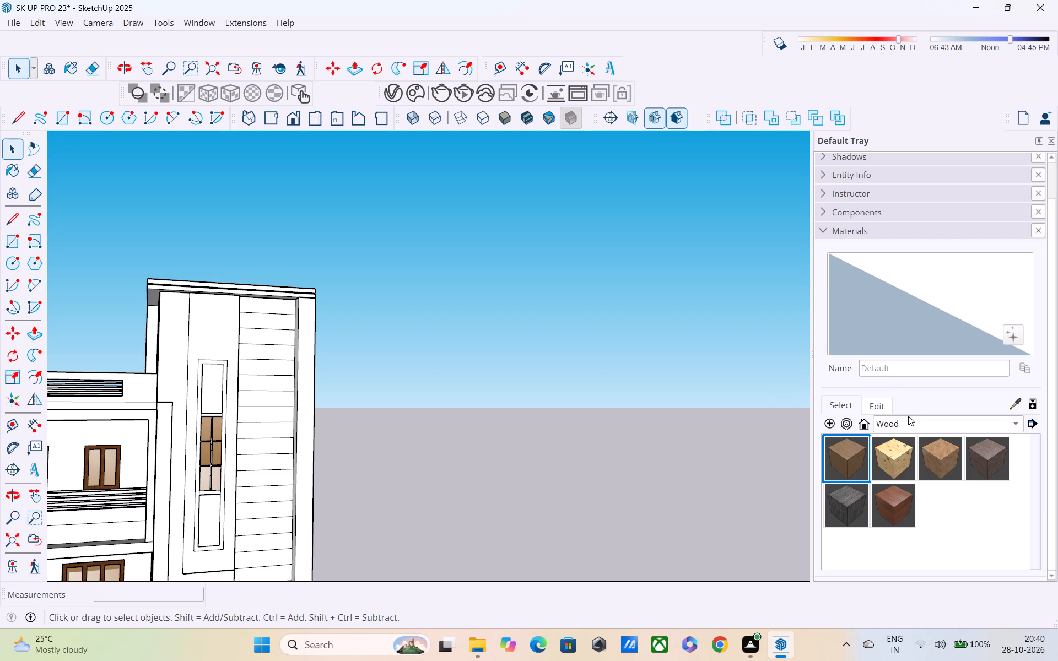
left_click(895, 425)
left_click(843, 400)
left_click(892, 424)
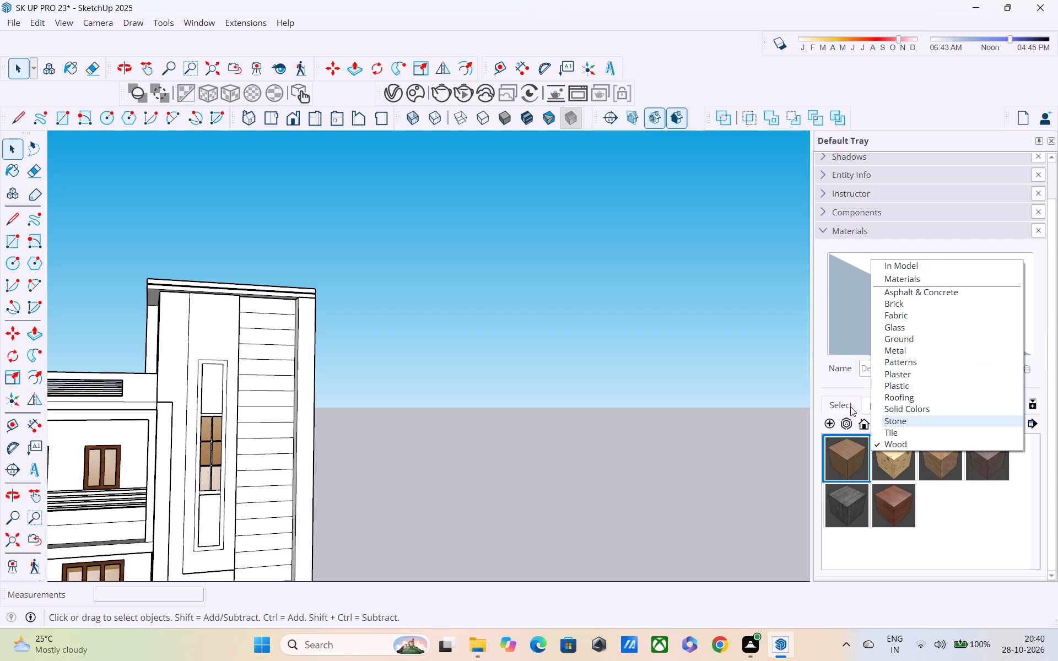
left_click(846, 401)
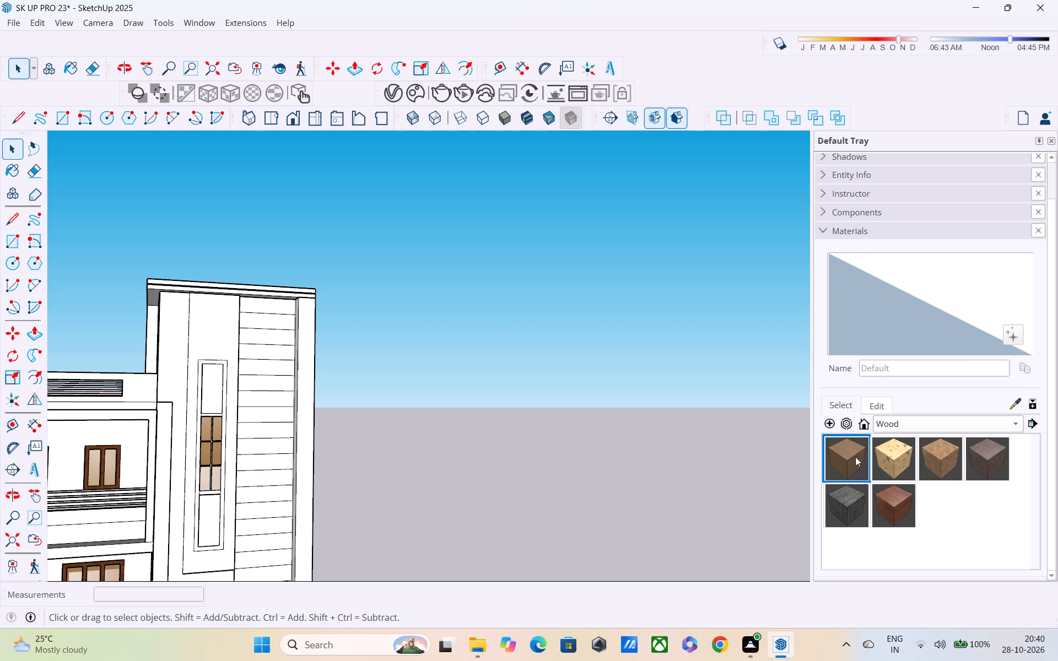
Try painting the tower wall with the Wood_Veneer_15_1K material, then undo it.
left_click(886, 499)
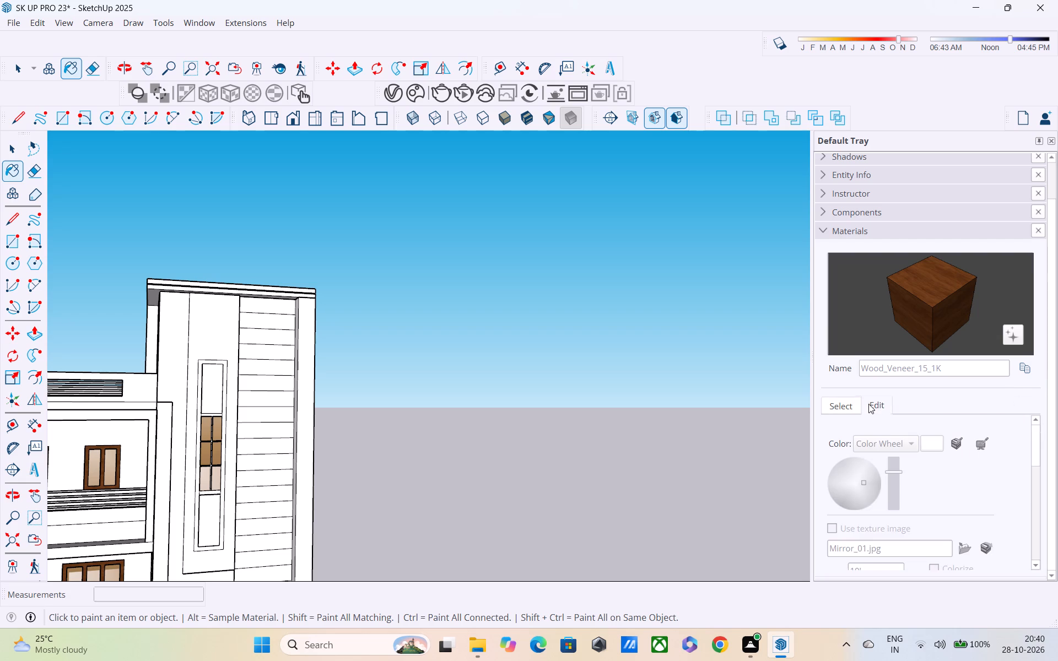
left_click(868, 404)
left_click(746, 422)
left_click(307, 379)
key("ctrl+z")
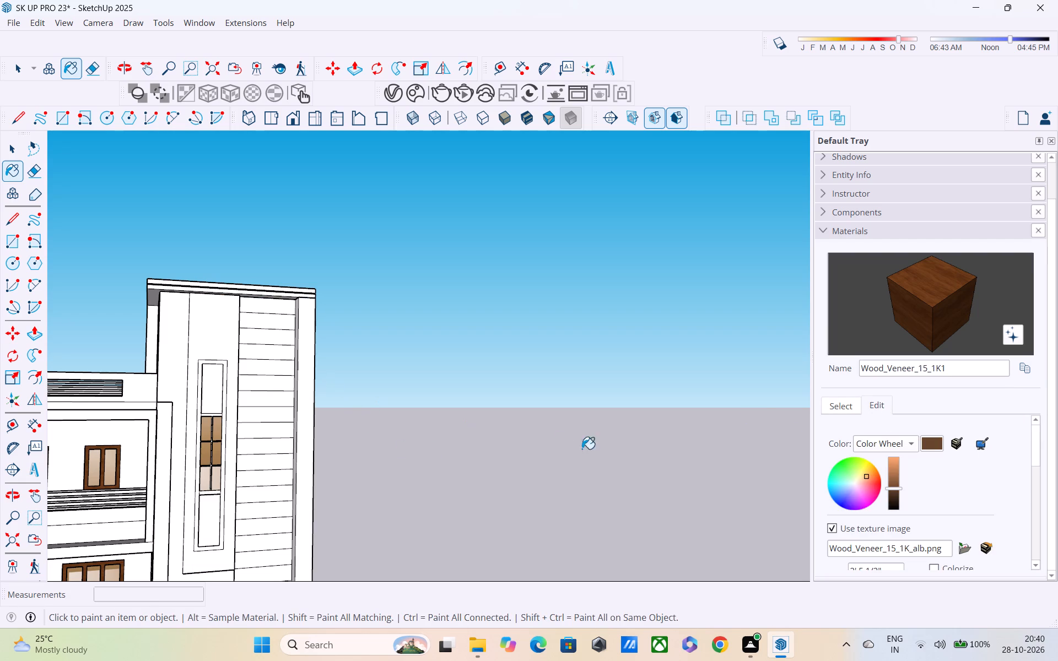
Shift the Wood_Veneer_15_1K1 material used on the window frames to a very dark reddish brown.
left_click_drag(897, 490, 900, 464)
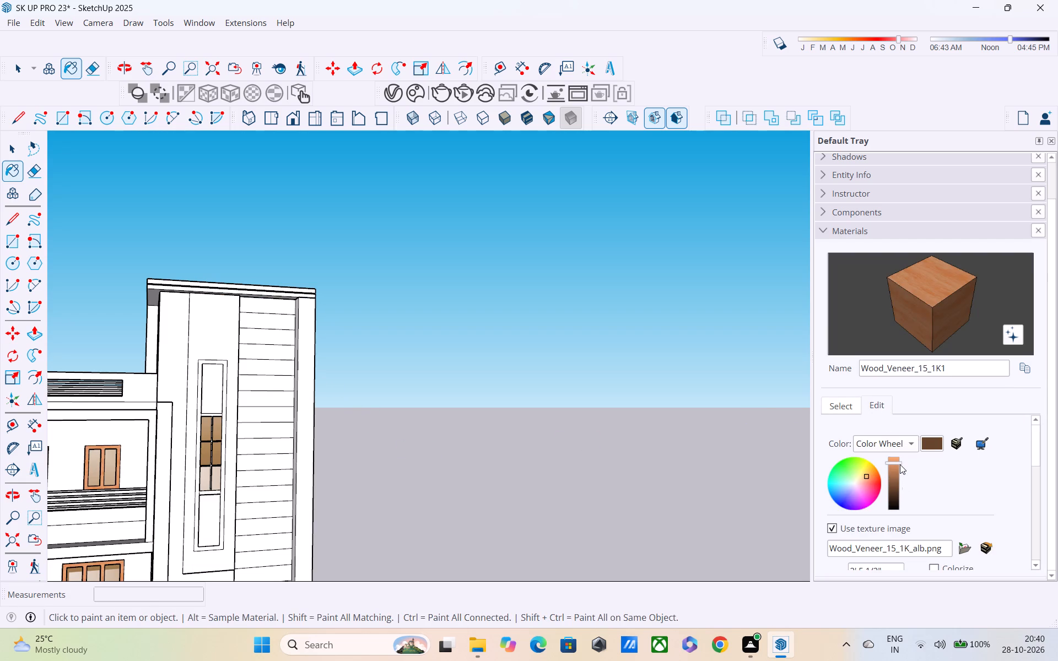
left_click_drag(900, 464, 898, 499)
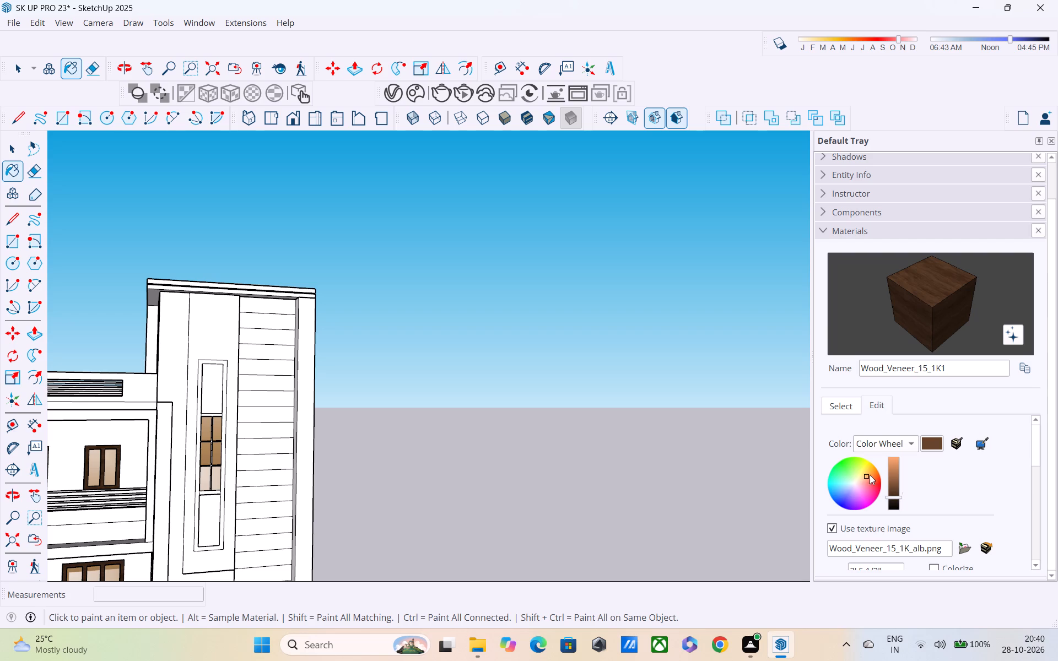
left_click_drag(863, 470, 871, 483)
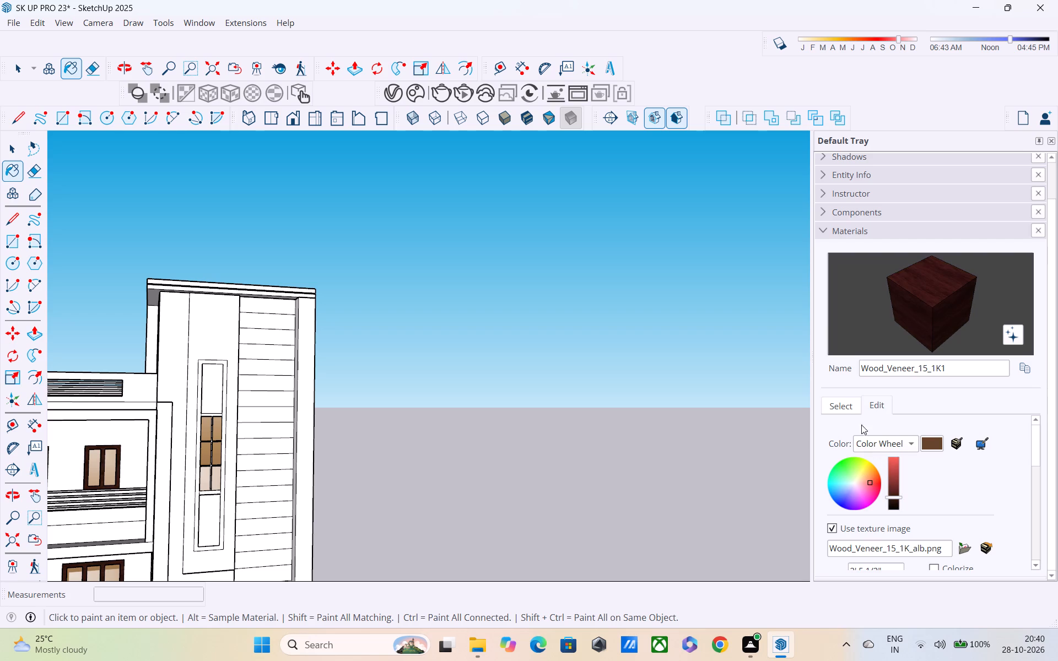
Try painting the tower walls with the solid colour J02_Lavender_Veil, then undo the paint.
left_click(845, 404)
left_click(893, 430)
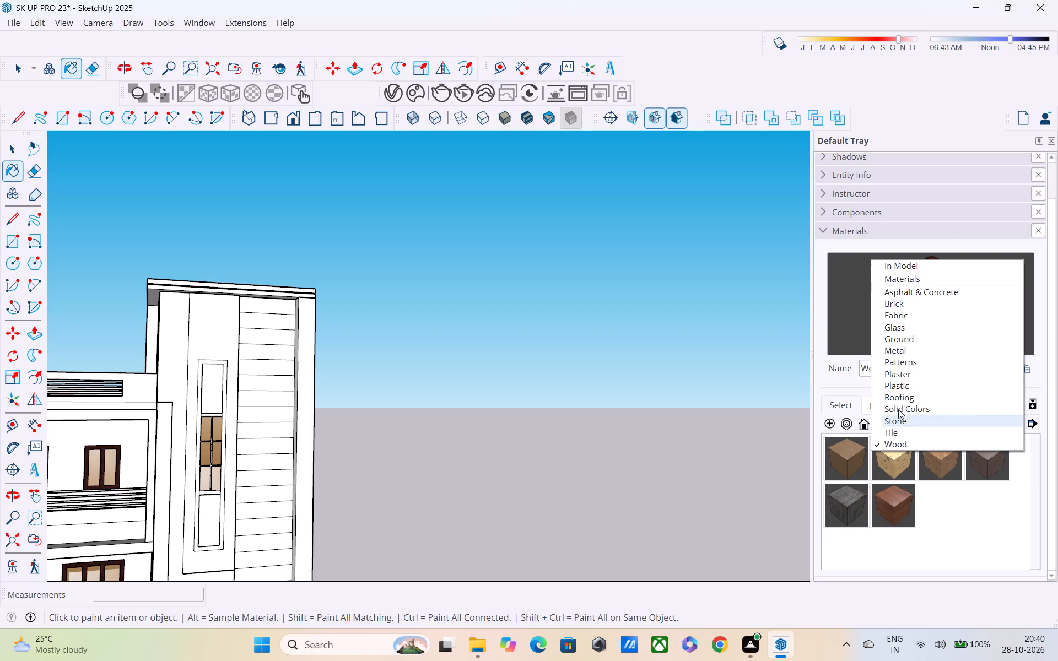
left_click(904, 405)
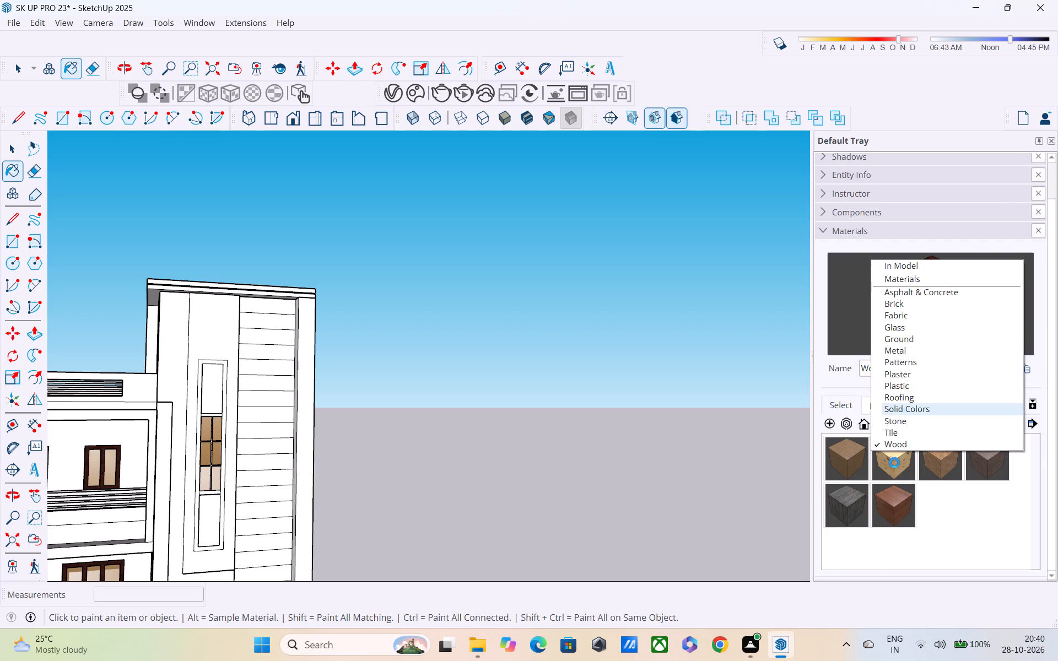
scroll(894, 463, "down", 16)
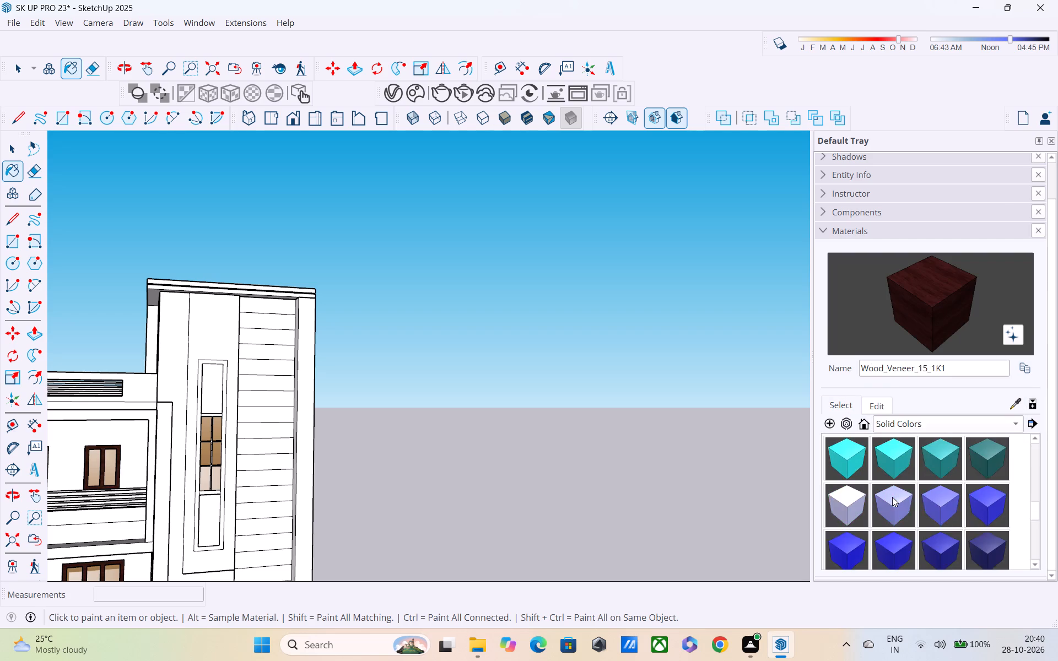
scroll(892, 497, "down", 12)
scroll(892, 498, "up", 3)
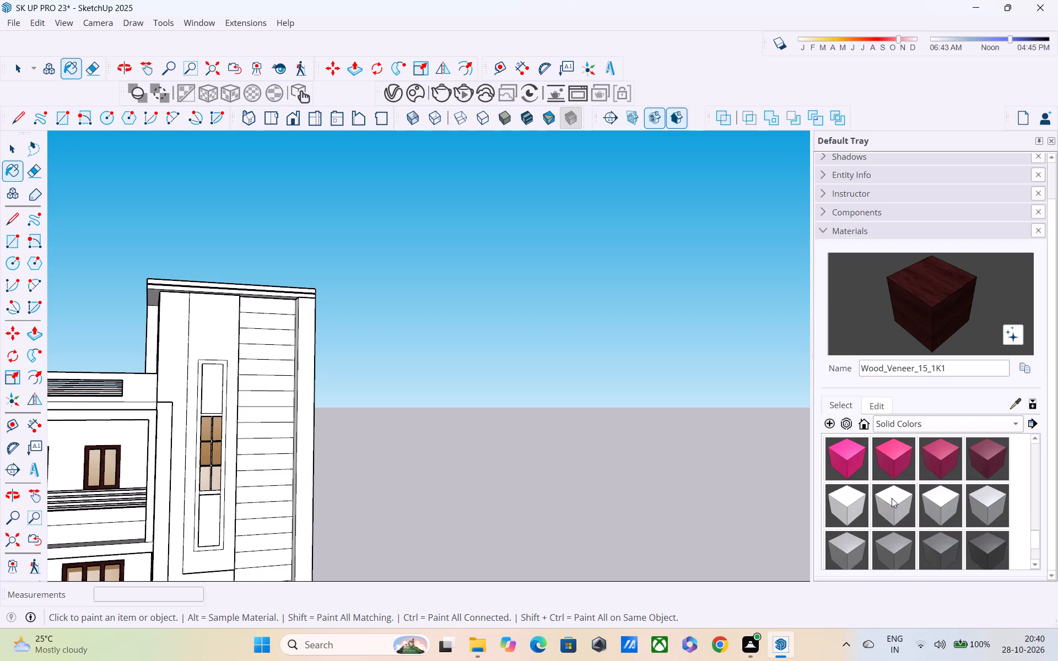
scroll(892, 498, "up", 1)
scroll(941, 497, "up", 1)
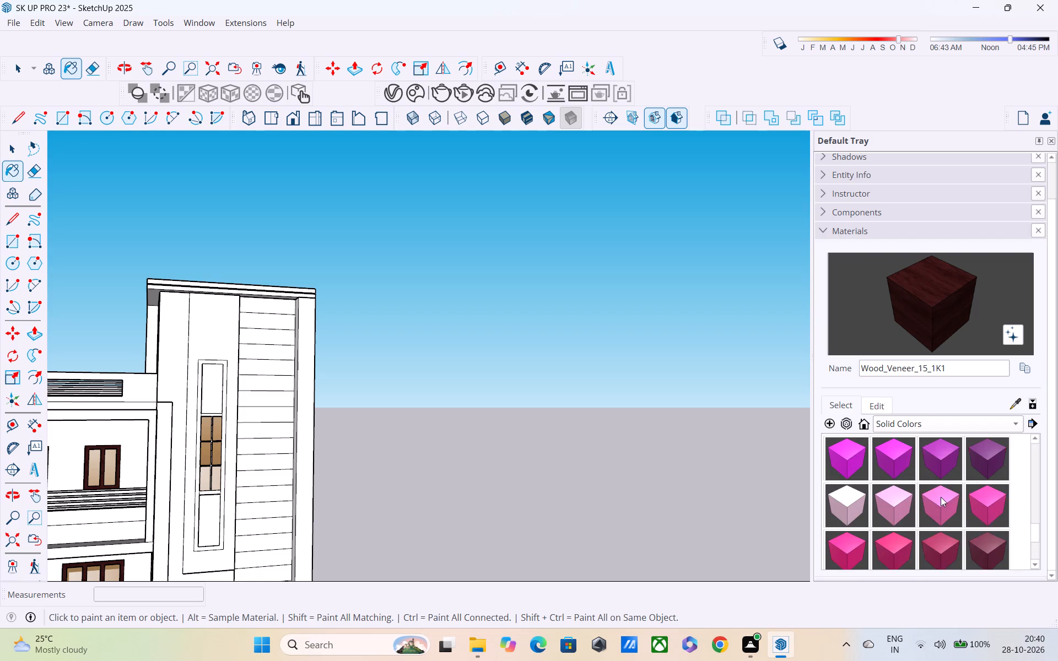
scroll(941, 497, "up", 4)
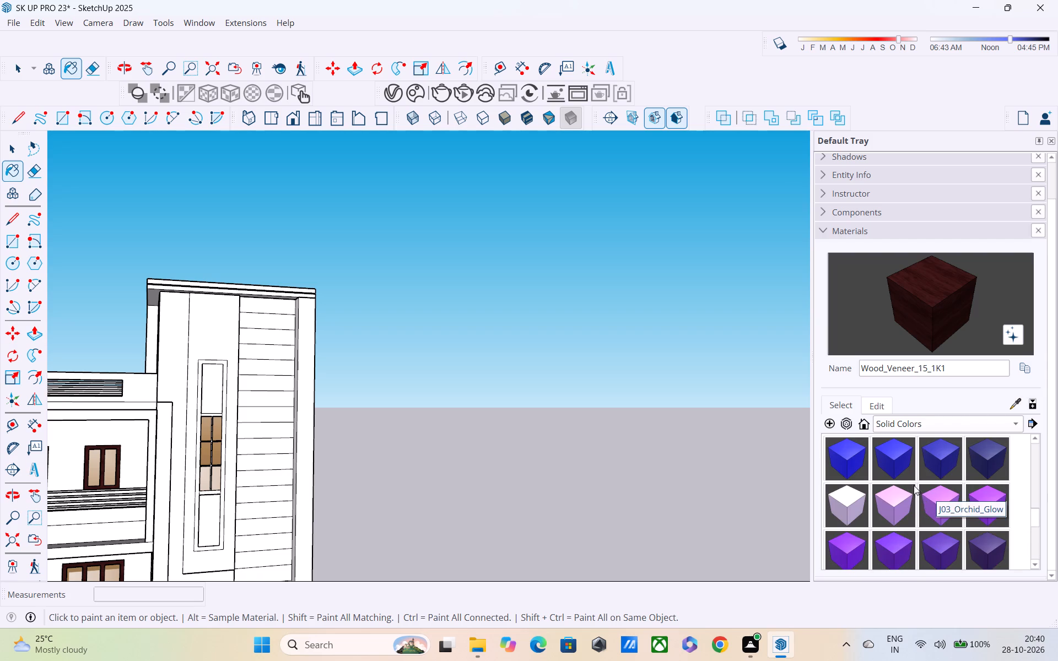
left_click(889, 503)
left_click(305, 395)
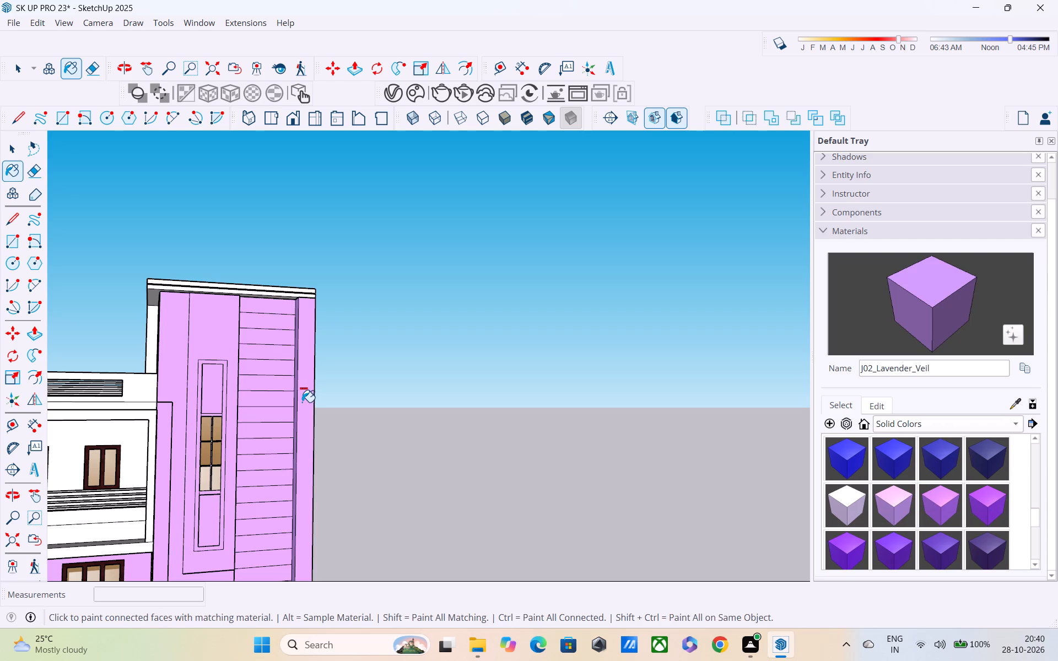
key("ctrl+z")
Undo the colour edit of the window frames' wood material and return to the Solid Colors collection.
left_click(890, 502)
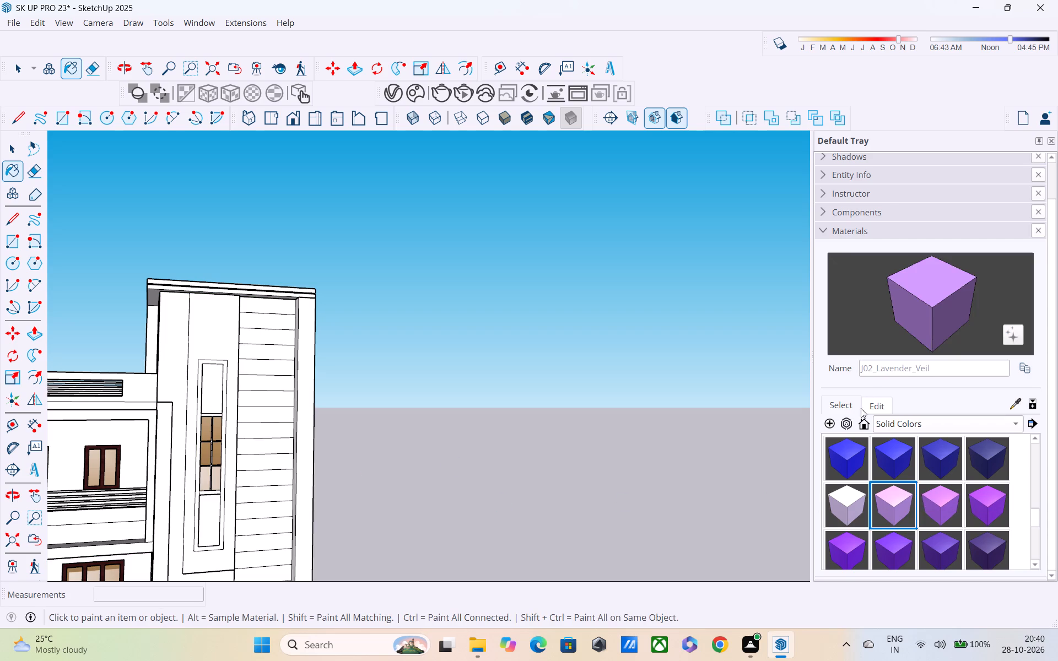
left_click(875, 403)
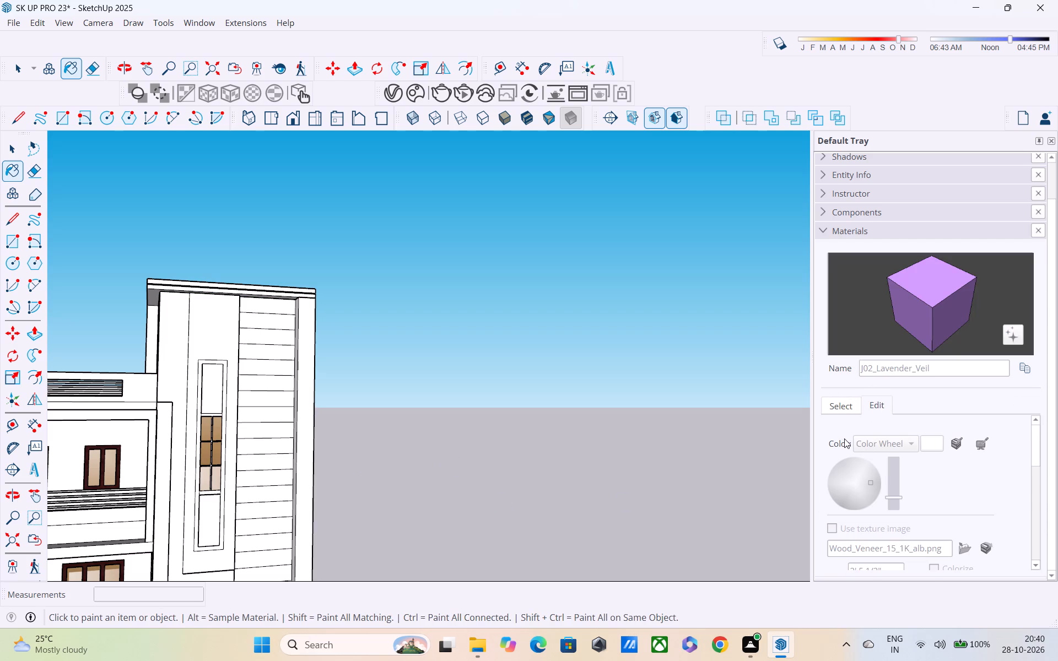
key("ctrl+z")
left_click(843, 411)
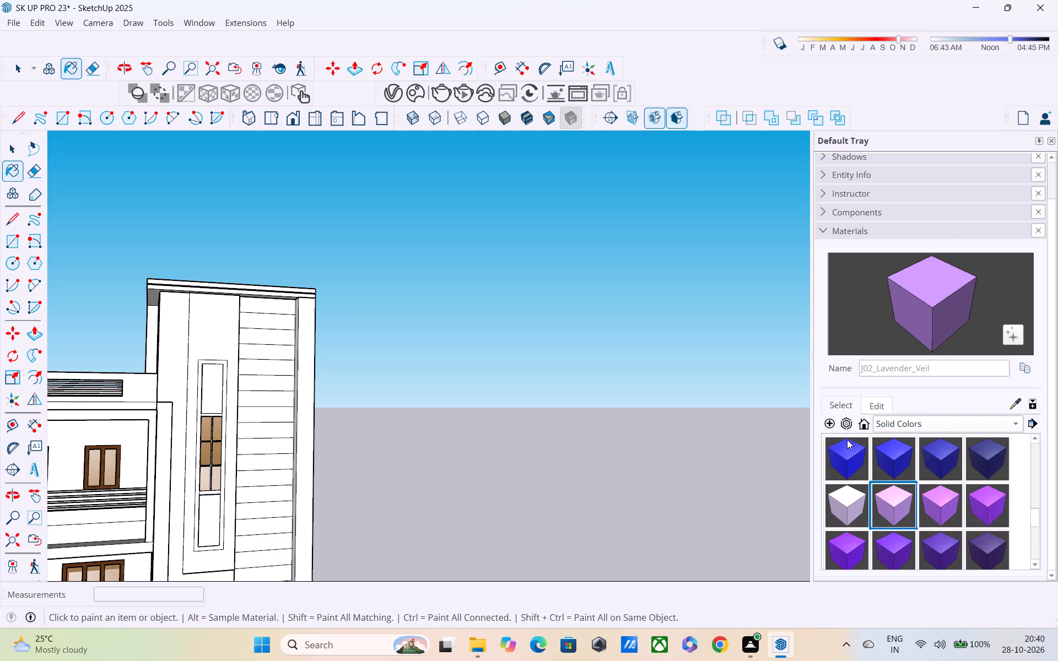
Compare solid colours for the tower, previewing L08_Velvet_Rose, E08_Lime_Depth, C08_Toffee_Ember and D08_Bronzed_Mustard.
scroll(878, 503, "up", 2)
scroll(878, 503, "down", 6)
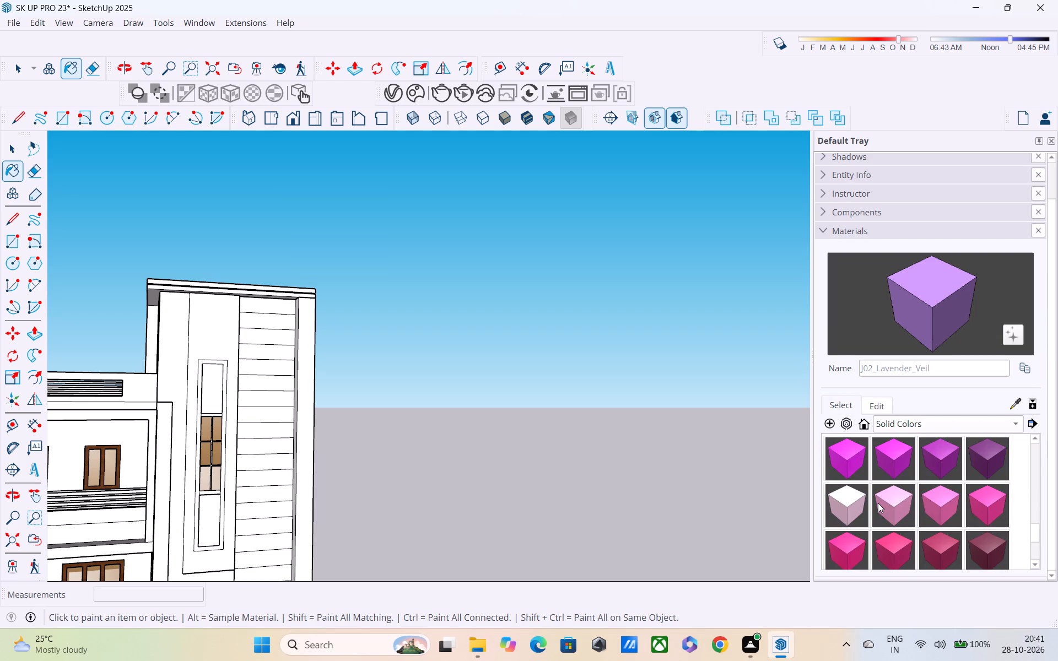
scroll(937, 526, "down", 1)
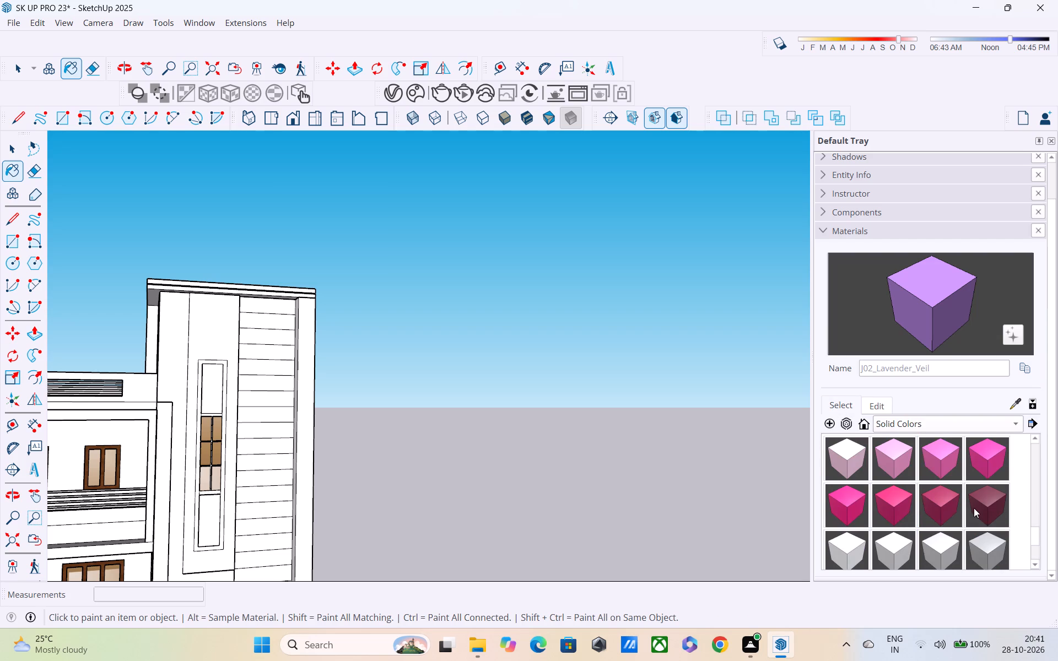
scroll(974, 508, "down", 3)
scroll(974, 508, "up", 2)
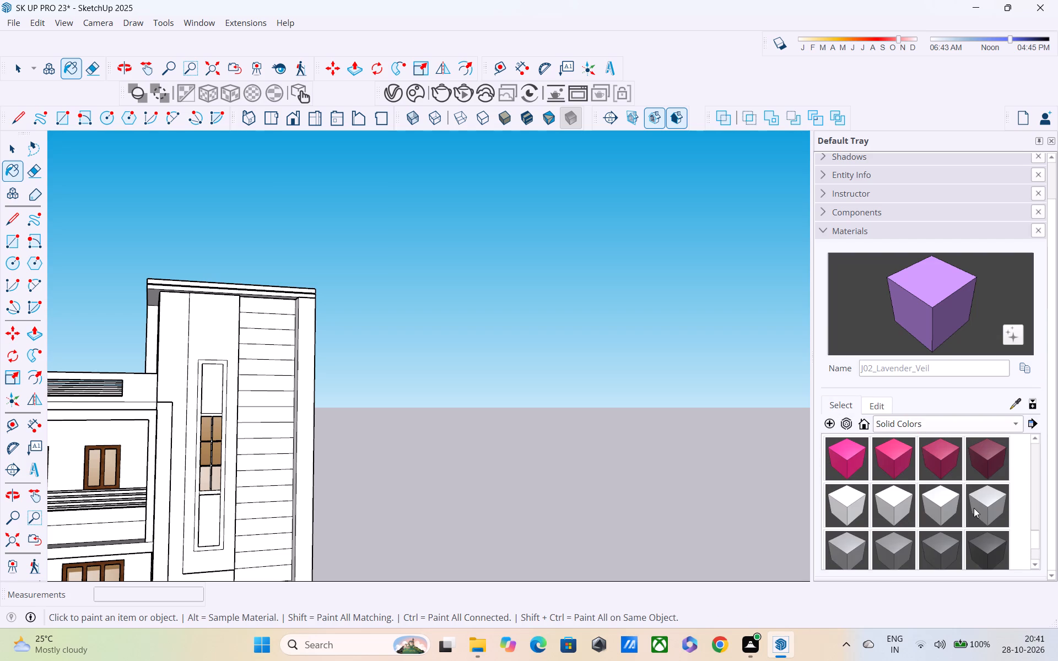
scroll(974, 508, "up", 1)
left_click(976, 505)
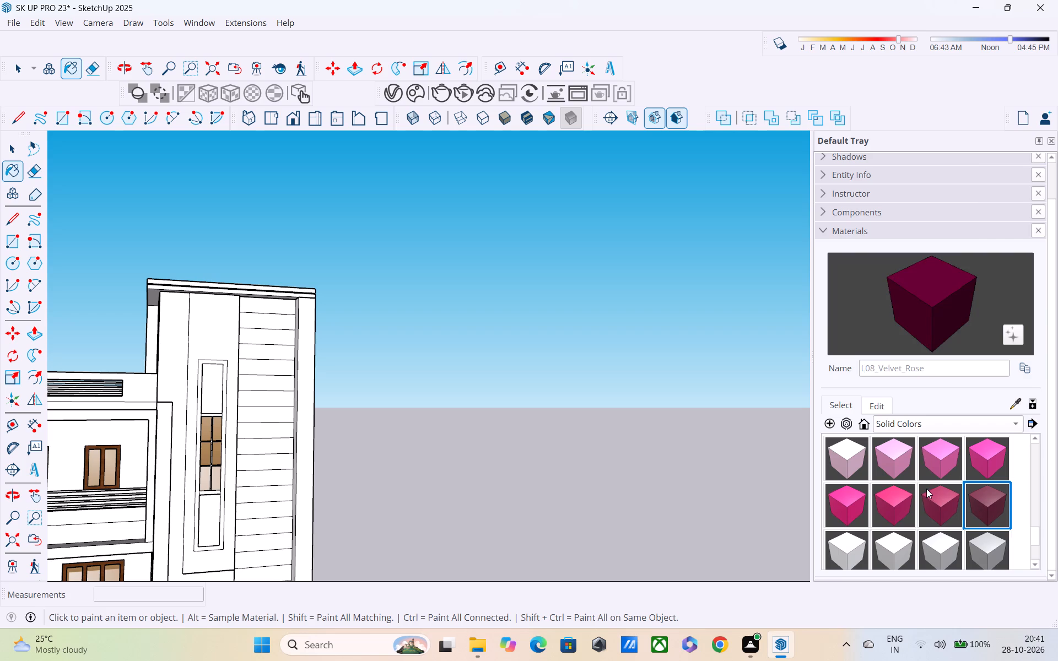
scroll(926, 489, "up", 7)
scroll(926, 489, "down", 1)
scroll(926, 489, "up", 4)
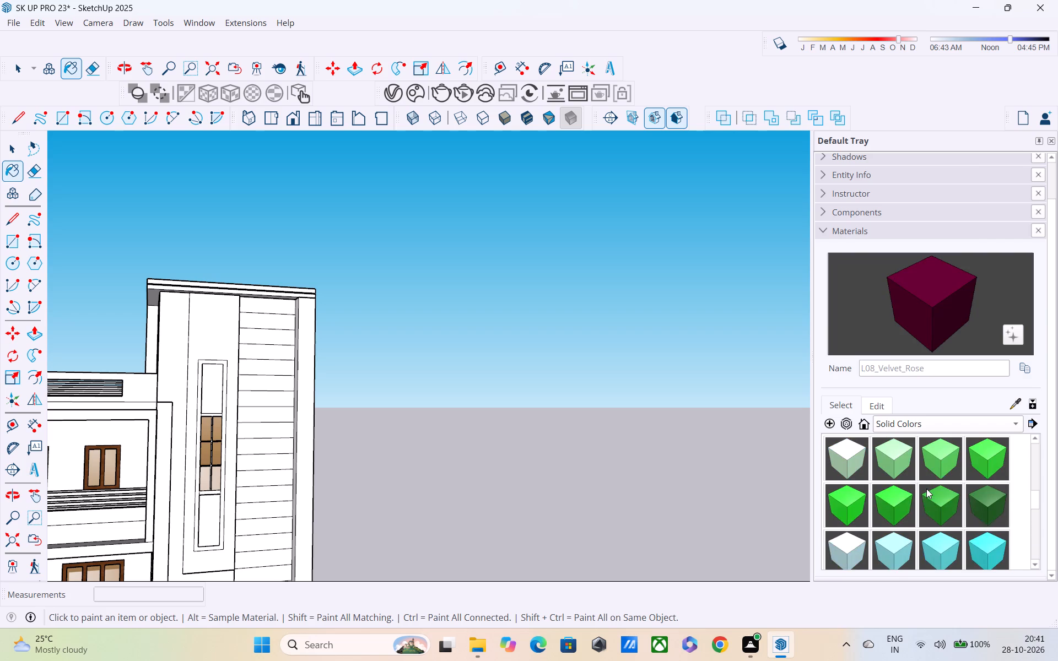
scroll(926, 489, "up", 4)
left_click(979, 505)
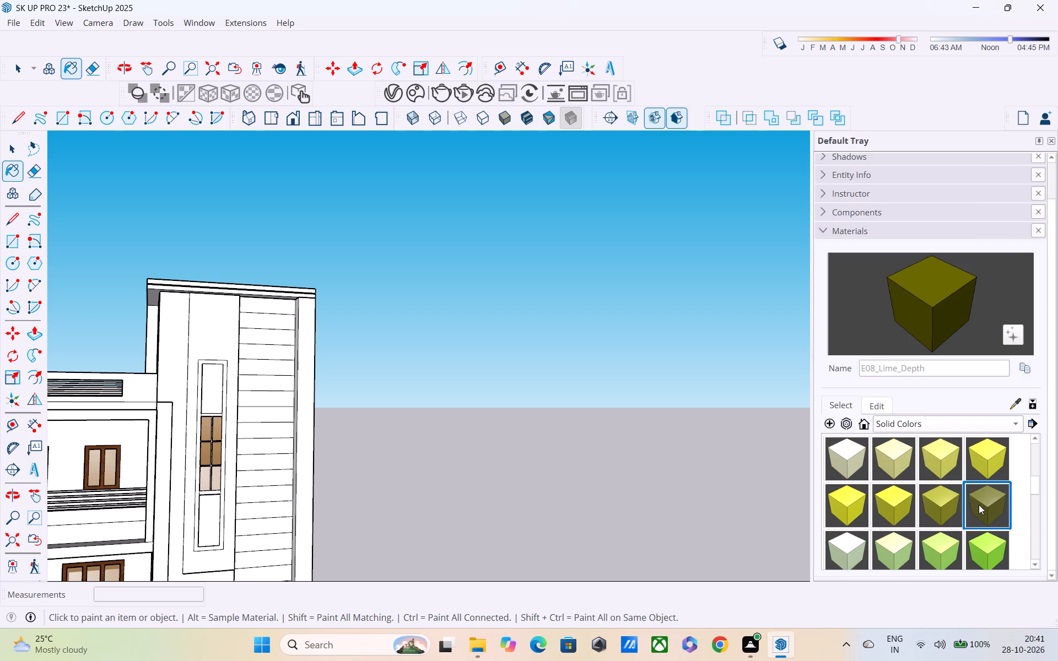
scroll(957, 502, "down", 2)
scroll(956, 502, "up", 5)
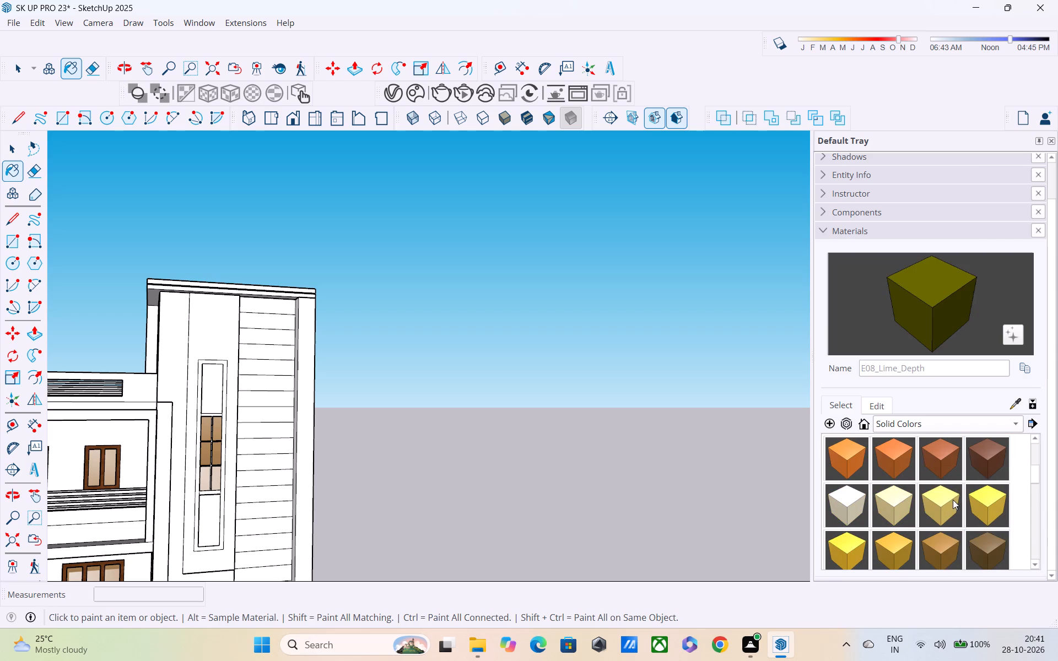
left_click(983, 453)
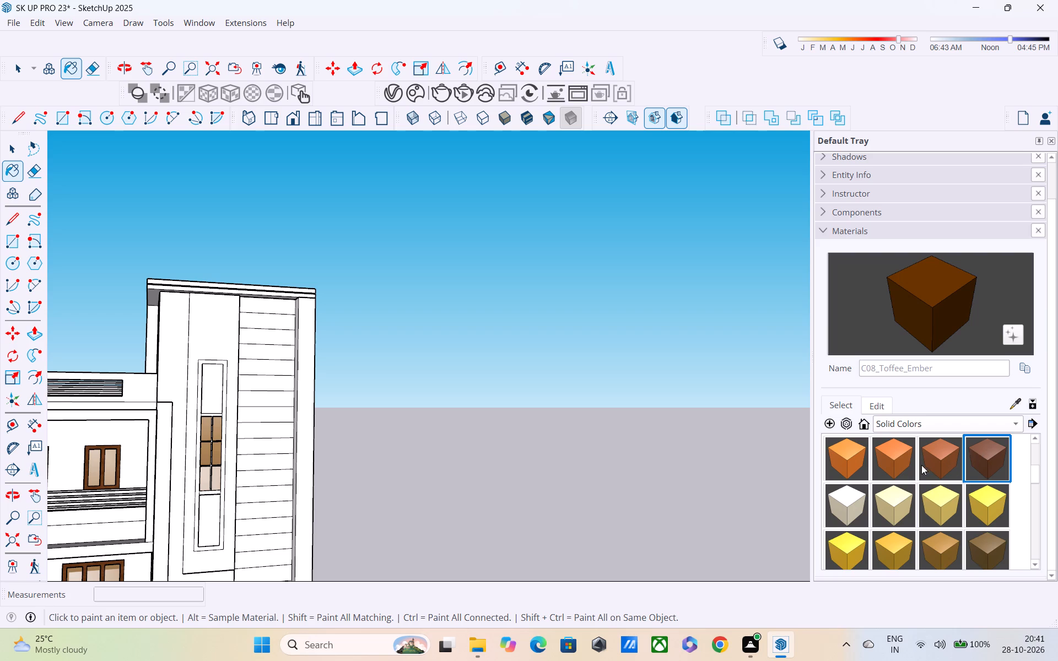
left_click(982, 540)
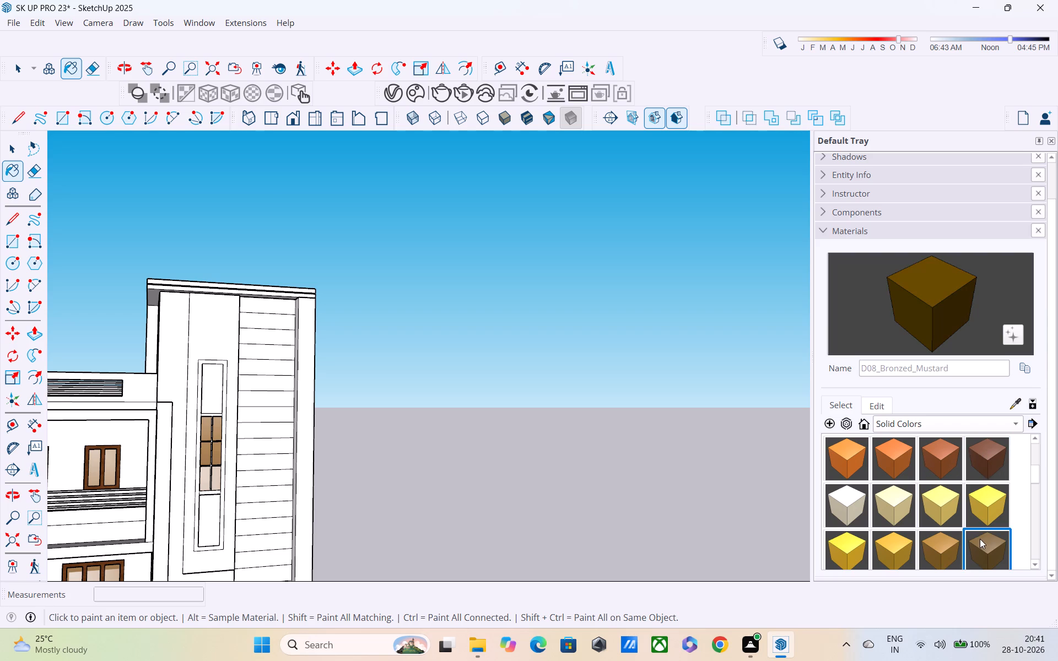
Paint the tower walls and their connected faces with the solid colour D07_Ochre_Flame.
left_click(931, 544)
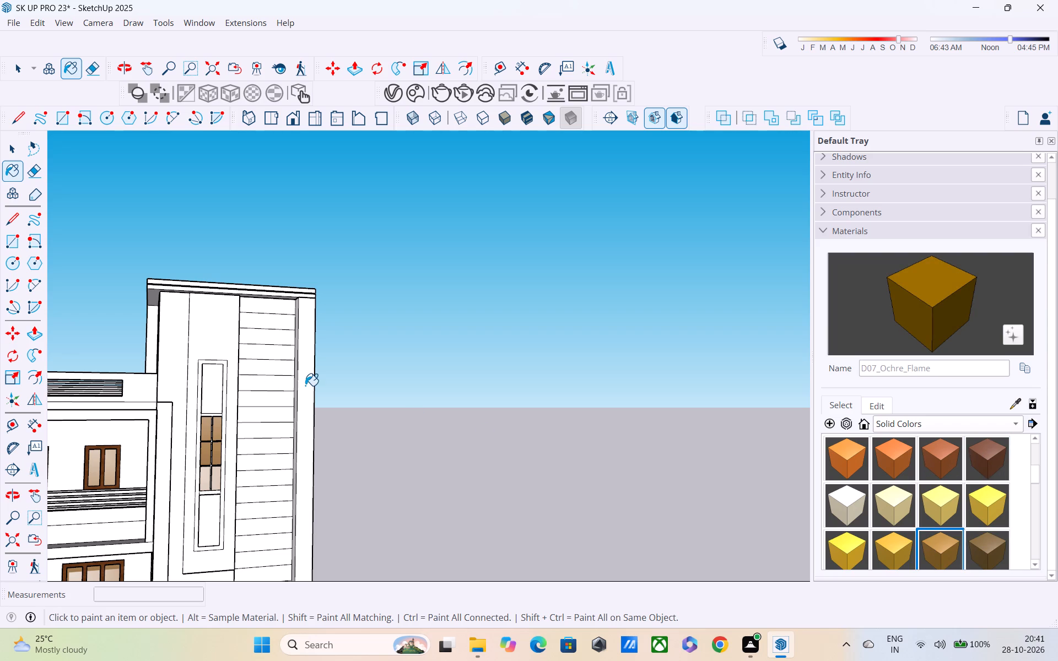
left_click(306, 386)
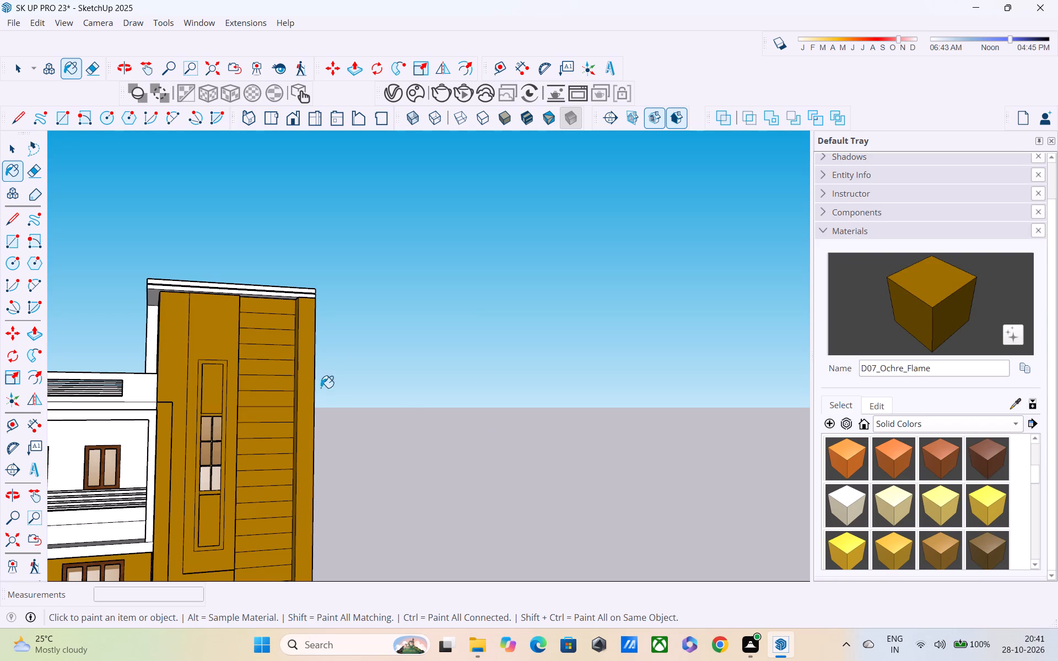
Adjust the D07_Ochre_Flame material on the tower walls to a muted mauve-grey using the colour wheel.
left_click(878, 409)
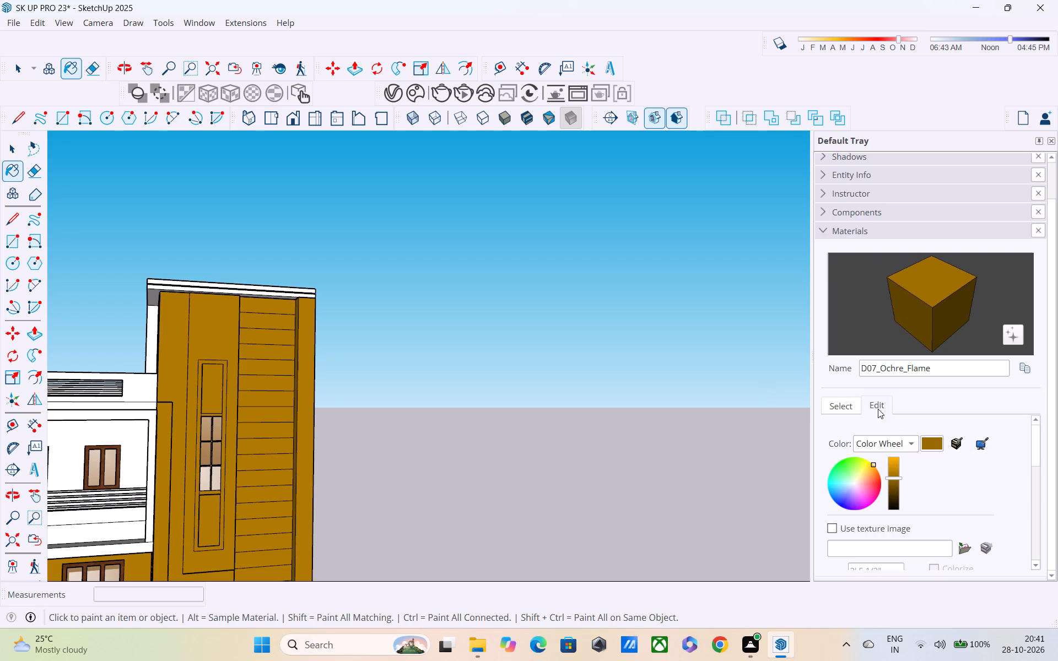
left_click_drag(871, 465, 856, 479)
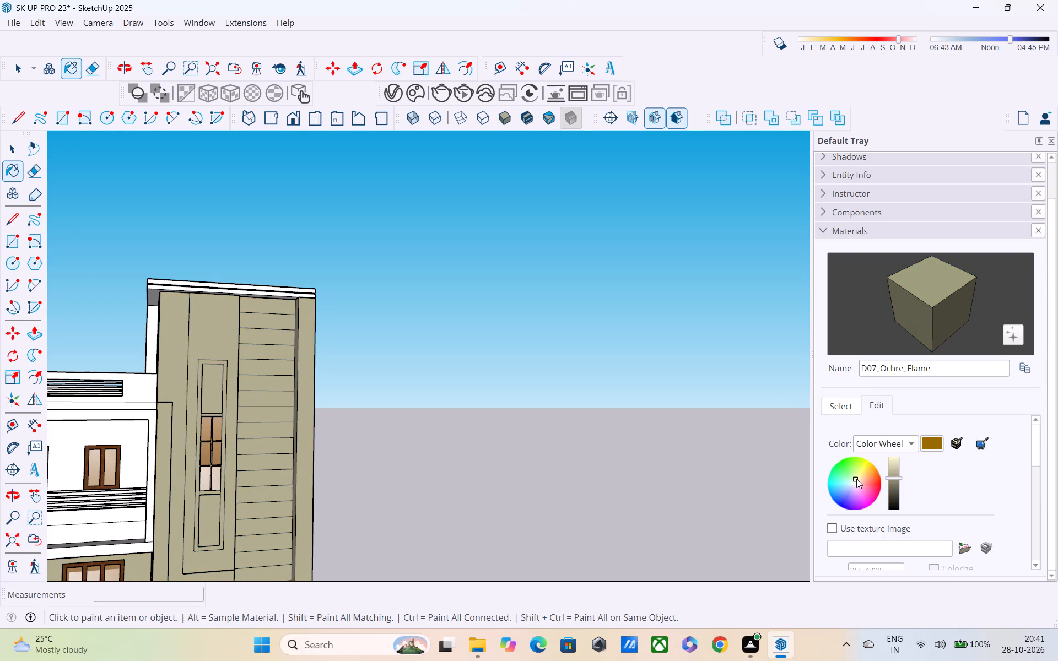
left_click_drag(856, 479, 853, 484)
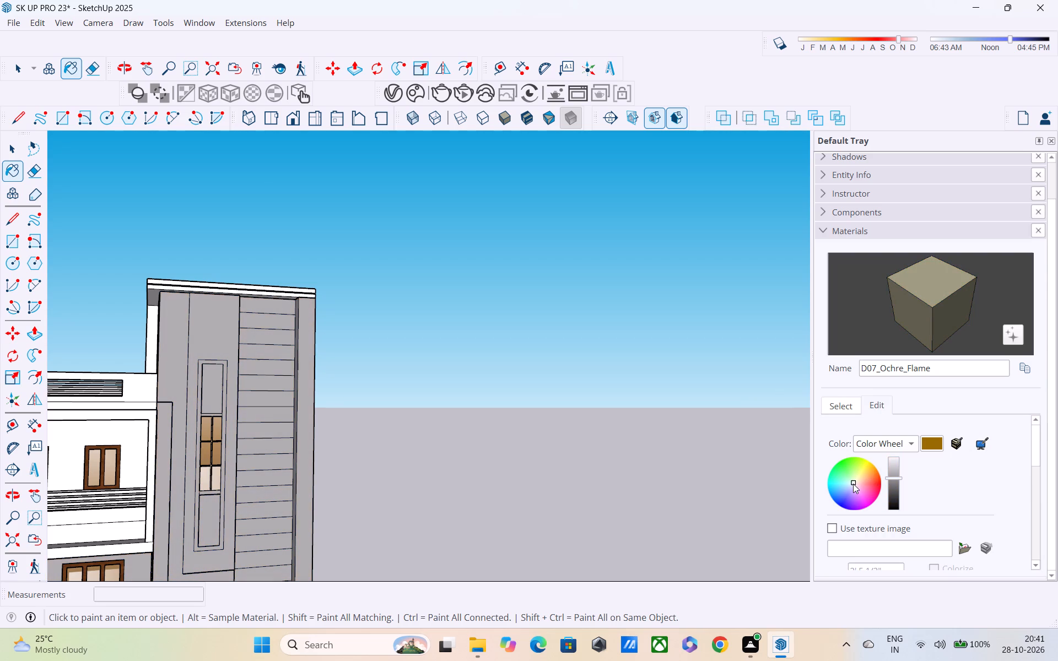
left_click_drag(853, 484, 849, 486)
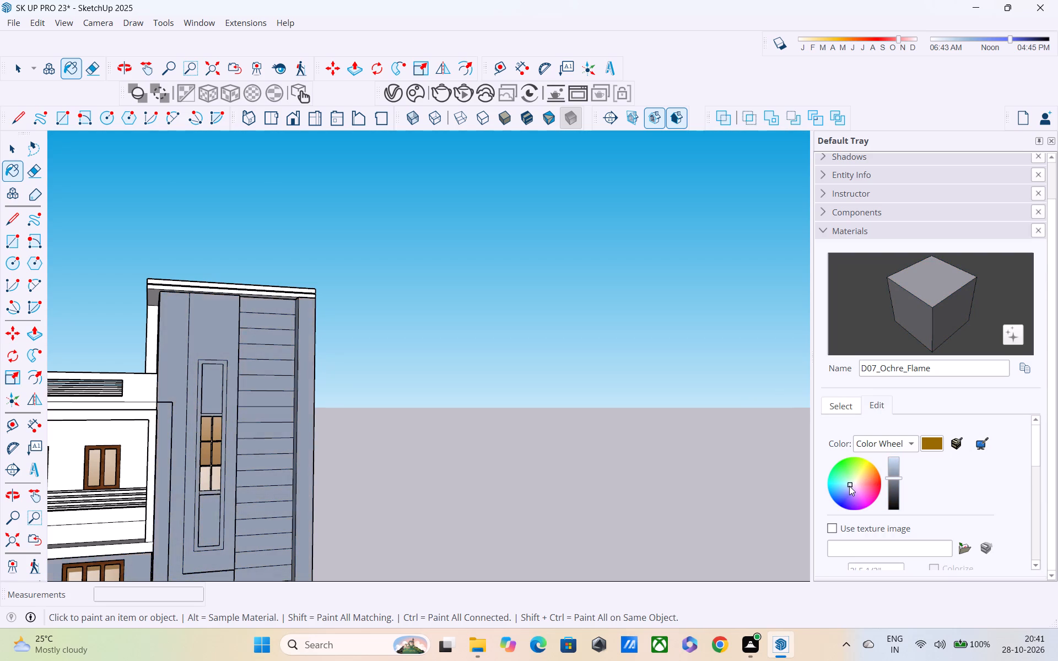
left_click_drag(849, 486, 853, 490)
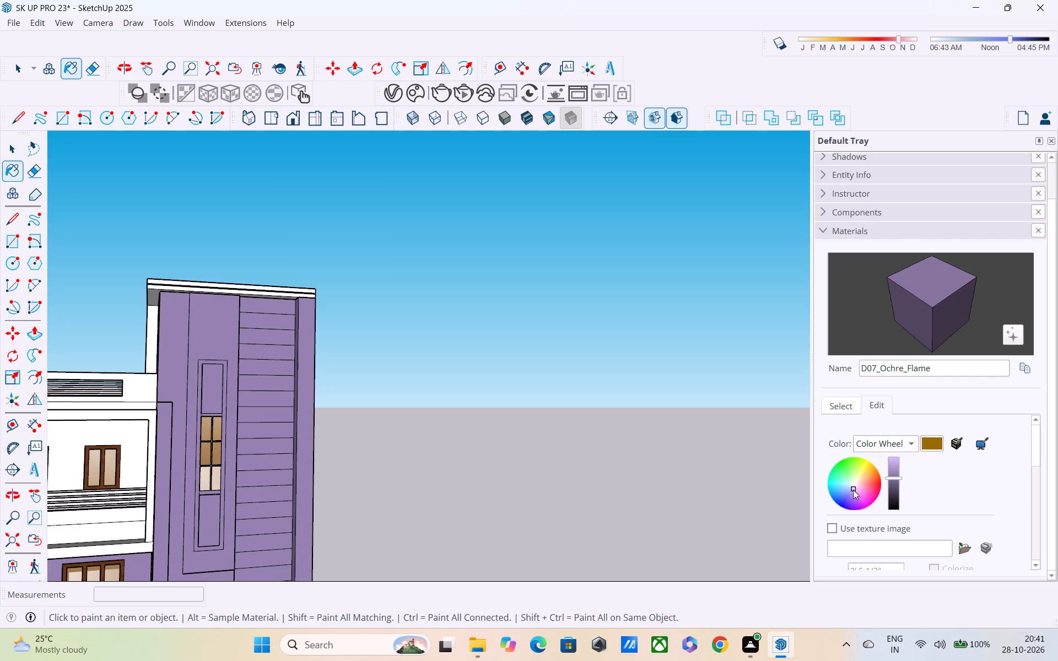
left_click_drag(853, 490, 854, 489)
left_click_drag(854, 489, 856, 484)
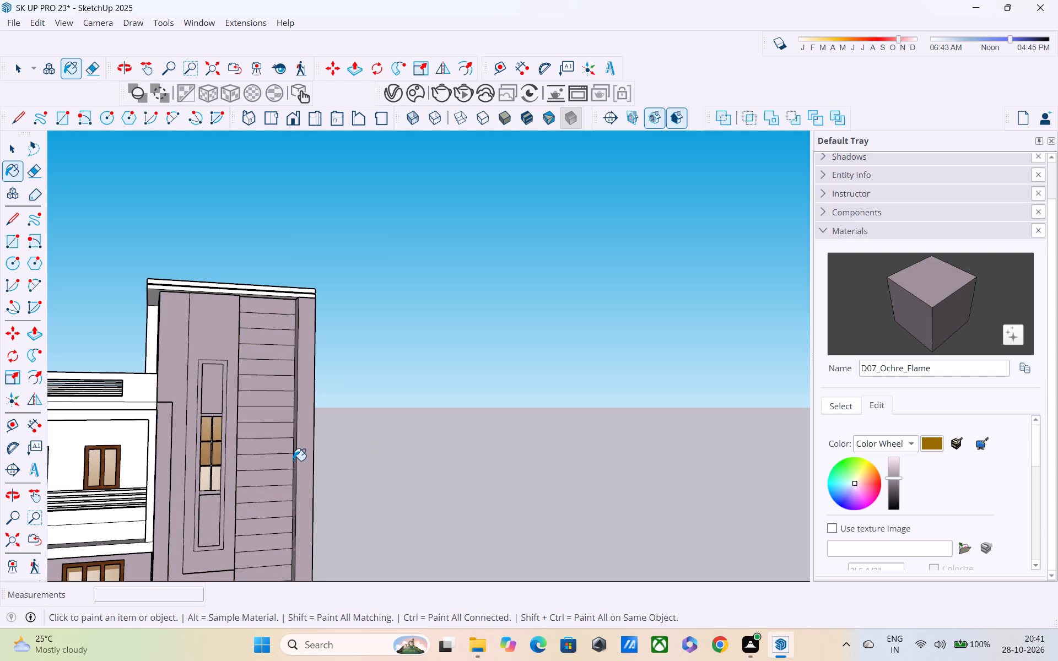
scroll(293, 460, "down", 3)
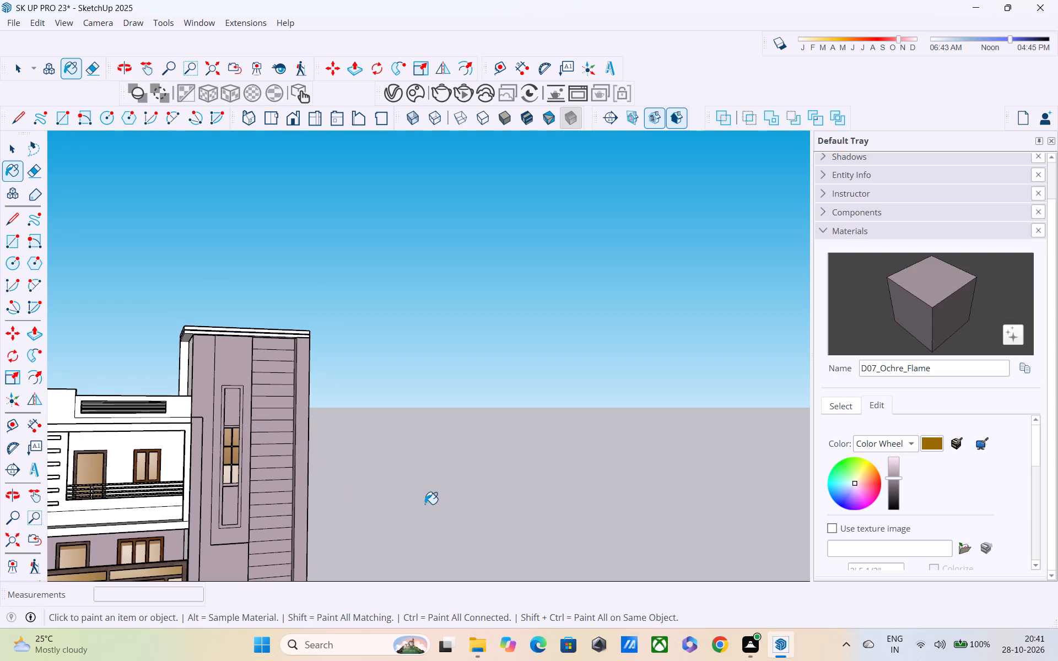
Shift the D07_Ochre_Flame material from mauve-grey to a slightly more purple mauve using the colour wheel.
scroll(926, 503, "up", 3)
scroll(857, 519, "up", 1)
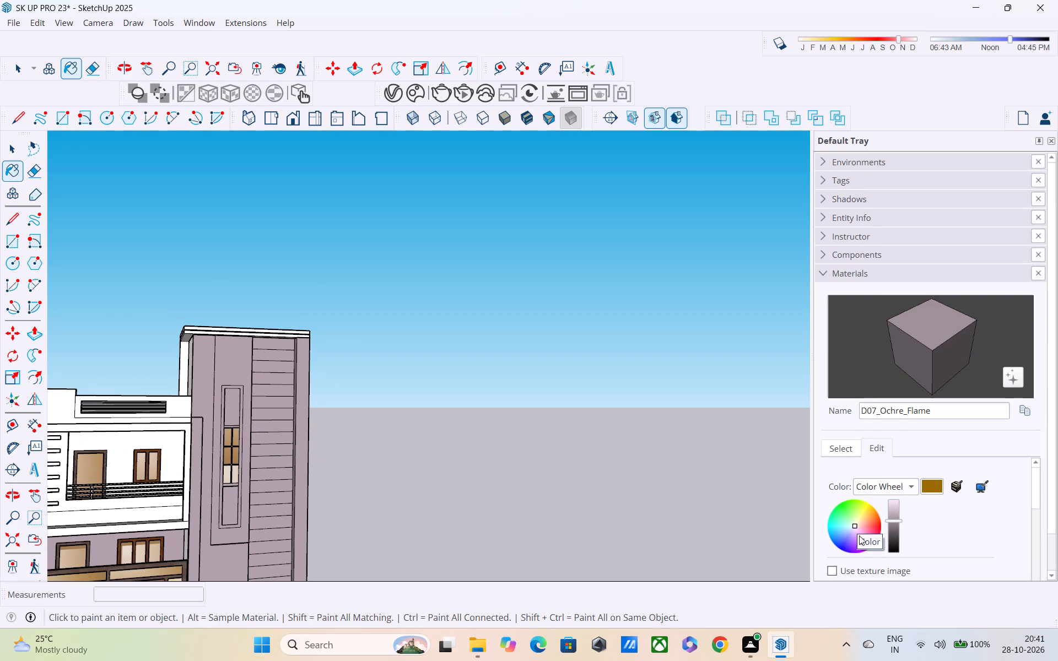
left_click(856, 525)
middle_click_drag(474, 457, 493, 399, "shift")
scroll(495, 403, "down", 6)
key("space")
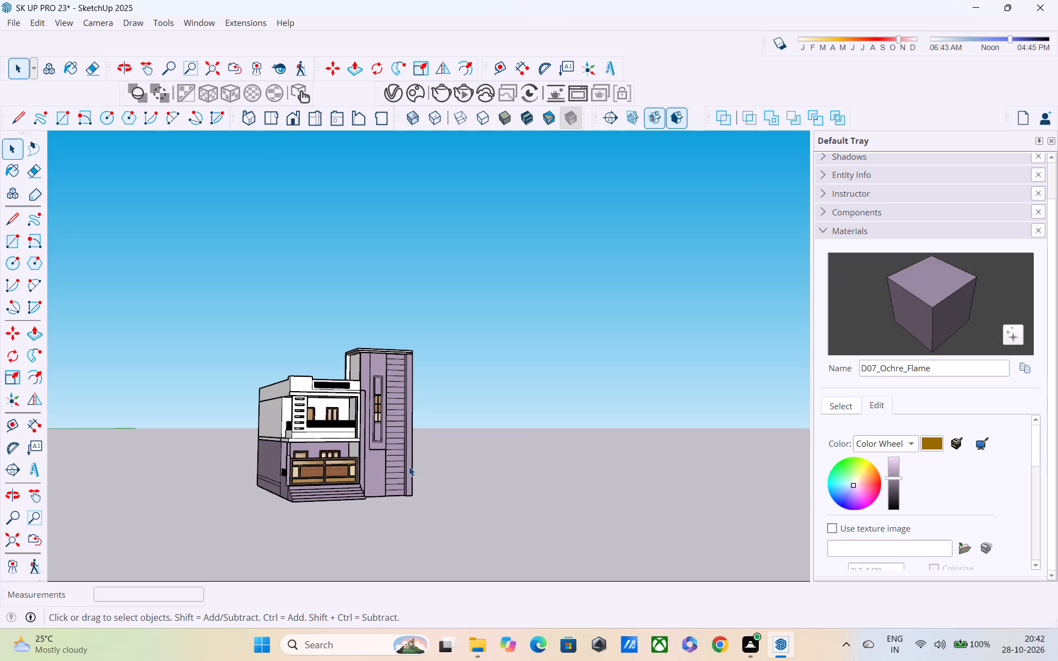
Open the roof parapet group for editing and paint the plain front face beside the black louvred opening with the mauve D07_Ochre_Flame material.
key("space")
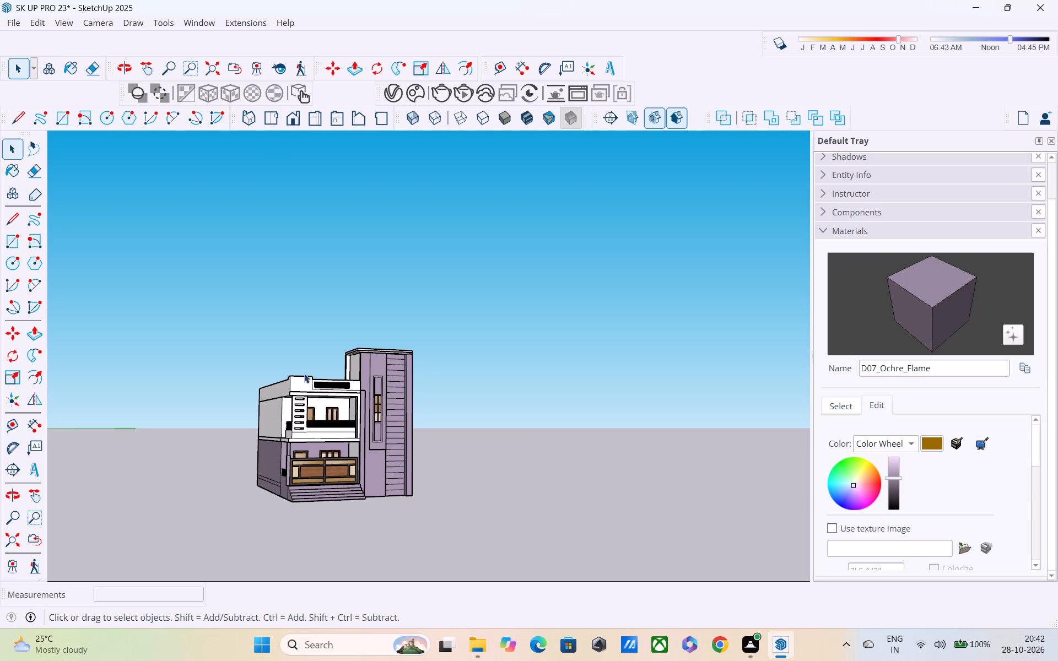
double_click(299, 384)
left_click(941, 303)
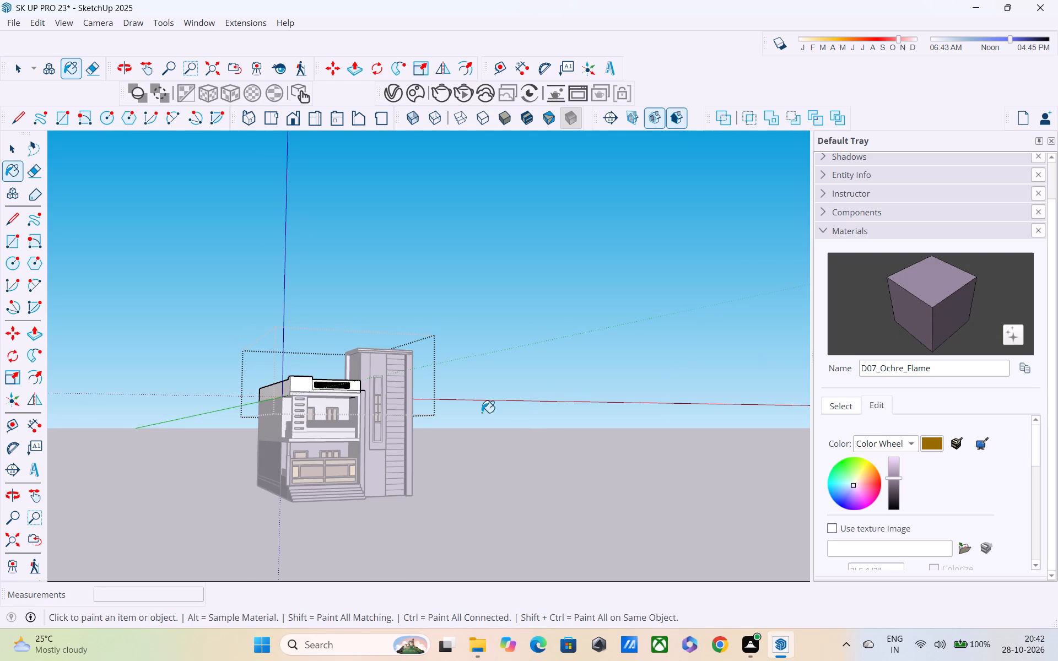
scroll(461, 415, "up", 3)
scroll(240, 384, "up", 2)
left_click(269, 373)
scroll(299, 392, "up", 1)
middle_click_drag(306, 403, 278, 445)
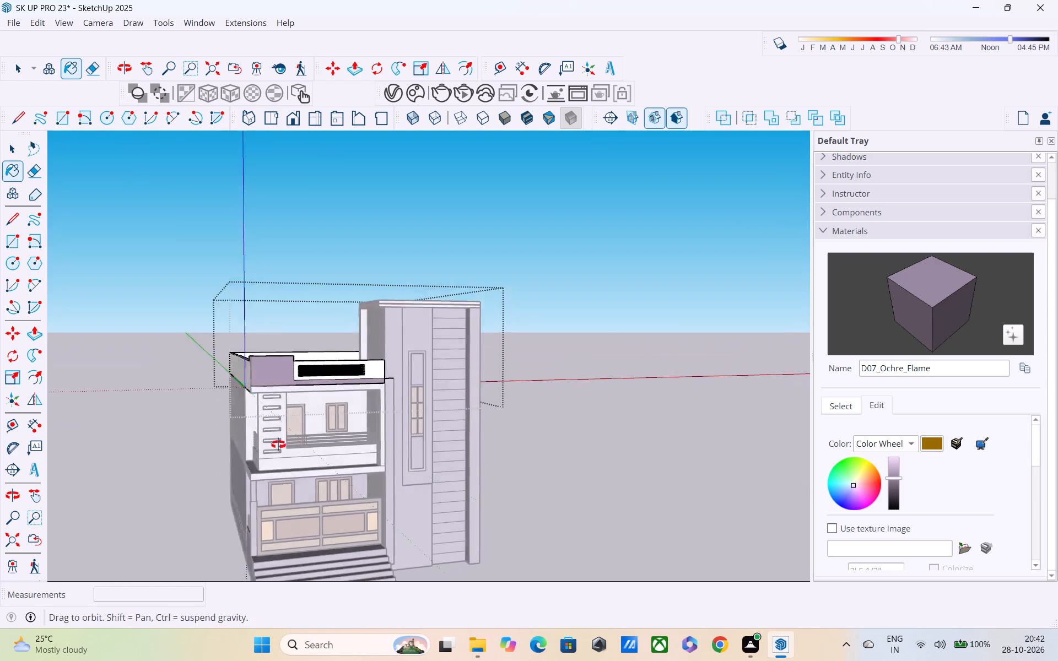
middle_click_drag(278, 445, 259, 447)
scroll(373, 403, "up", 3)
scroll(400, 394, "down", 2)
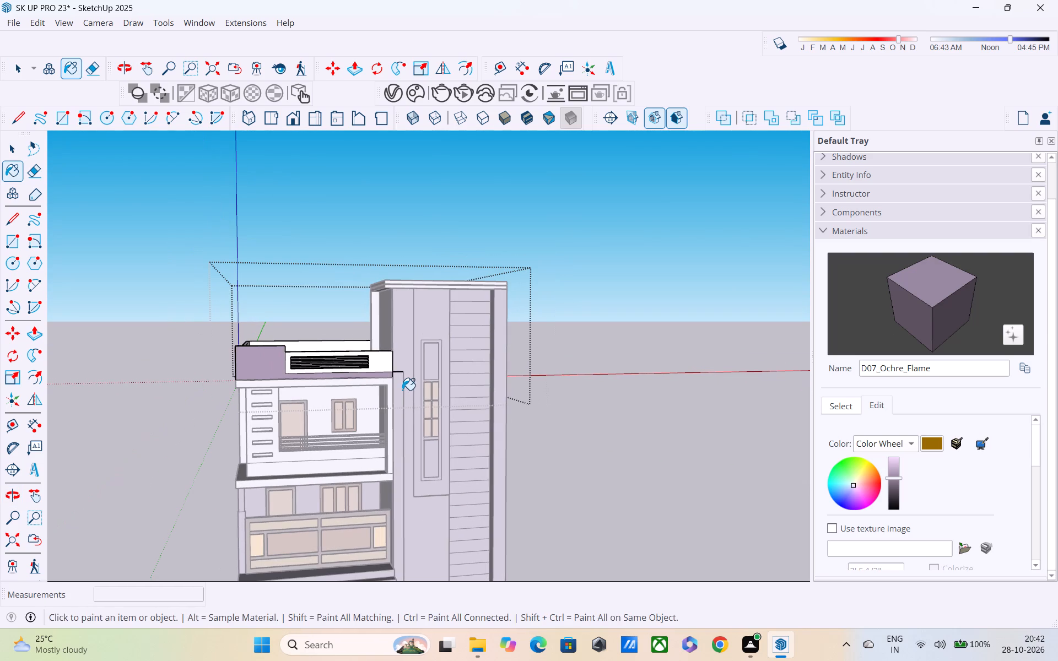
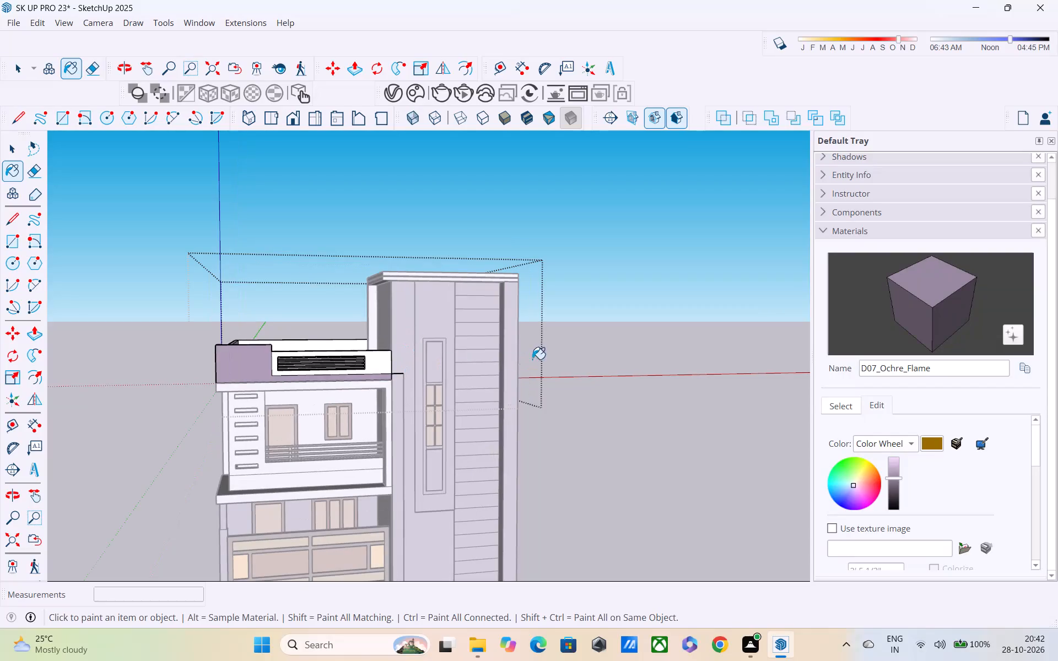
Sample the default white material from the upper-floor balcony block and repaint the main building and tower group with it.
key("space")
double_click(580, 346)
middle_click_drag(498, 386, 443, 371)
scroll(494, 386, "up", 1)
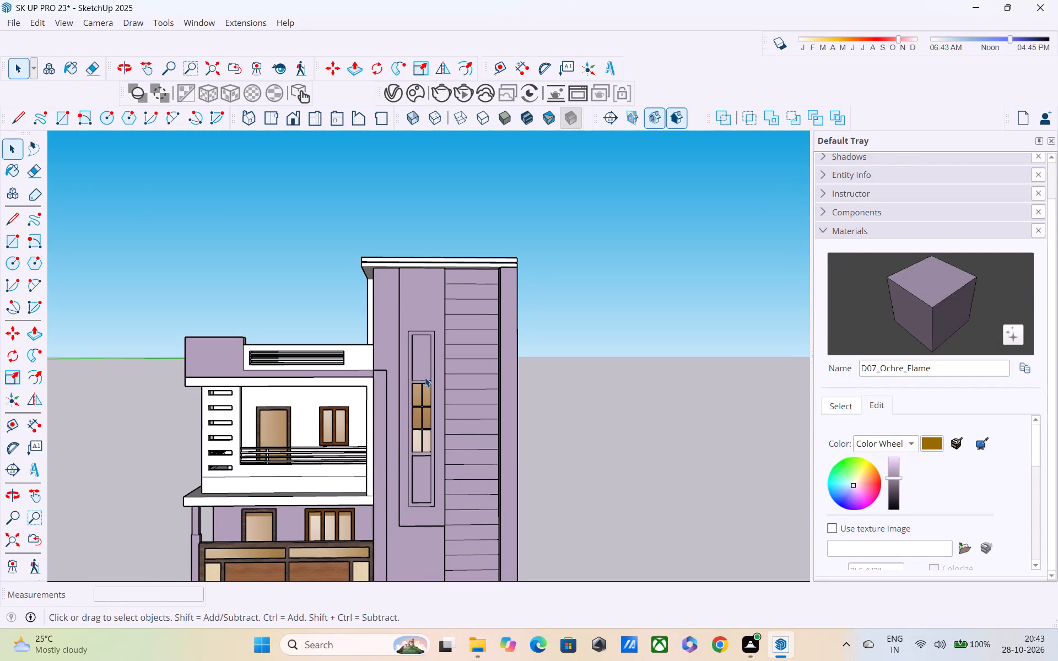
middle_click_drag(348, 421, 384, 372)
left_click(360, 422)
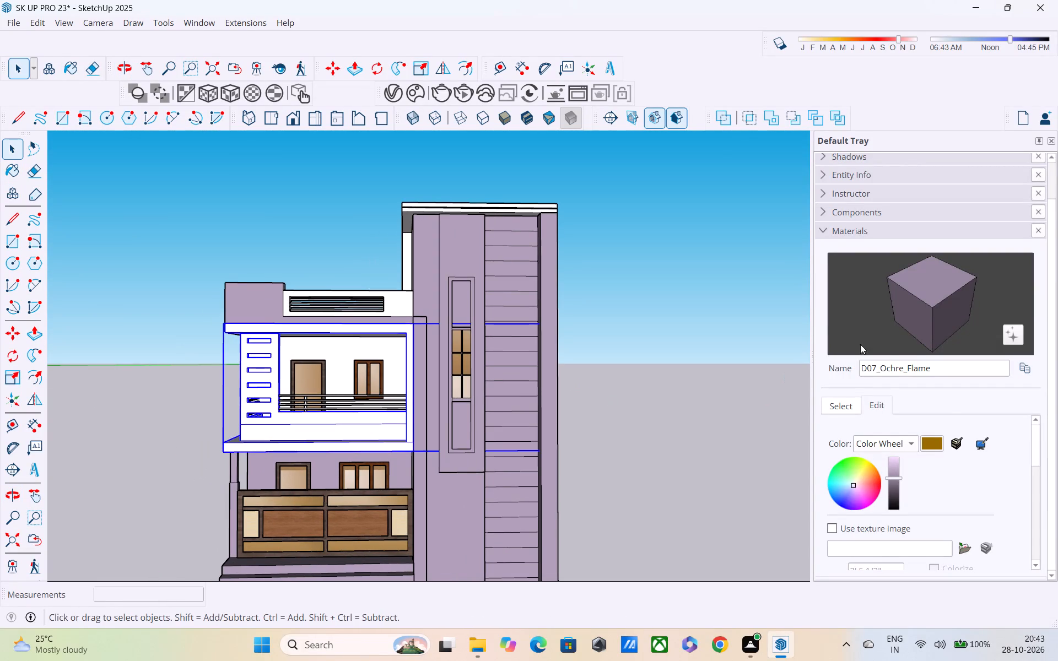
left_click(848, 409)
left_click(1015, 398)
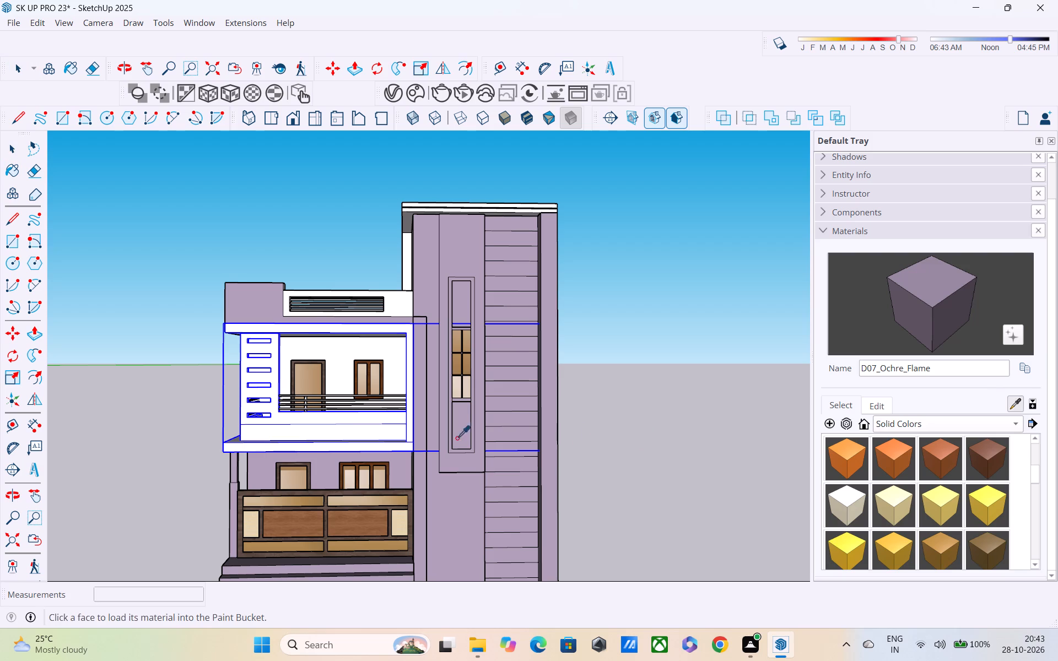
left_click(348, 429)
left_click(491, 284)
scroll(476, 272, "down", 3)
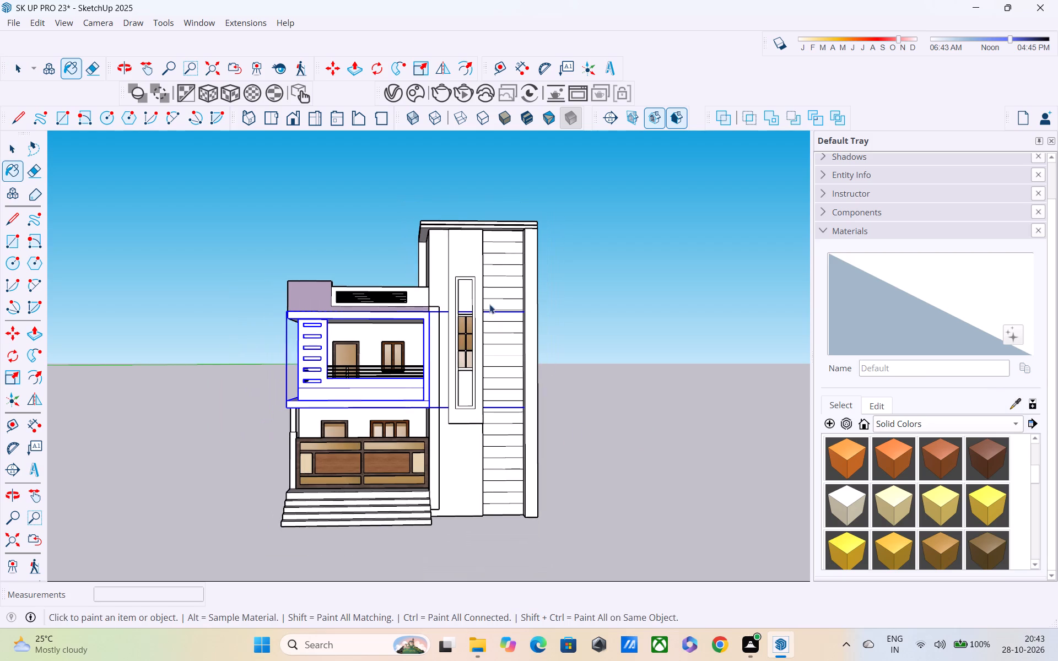
key("space")
scroll(575, 297, "up", 1)
left_click(575, 297)
middle_click_drag(558, 329, 449, 366)
scroll(440, 343, "down", 4)
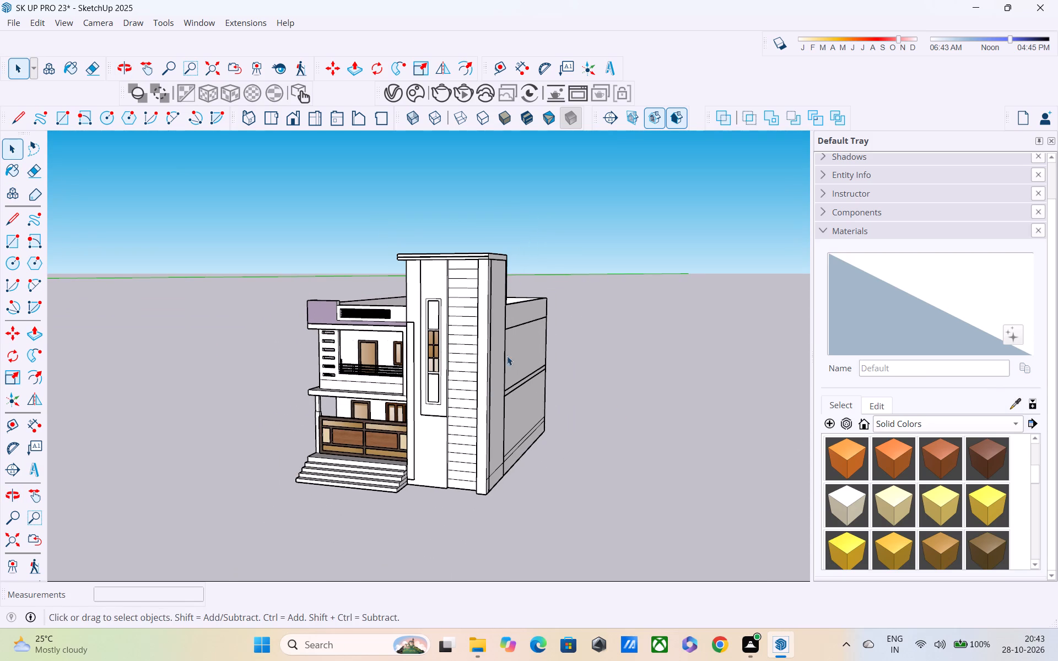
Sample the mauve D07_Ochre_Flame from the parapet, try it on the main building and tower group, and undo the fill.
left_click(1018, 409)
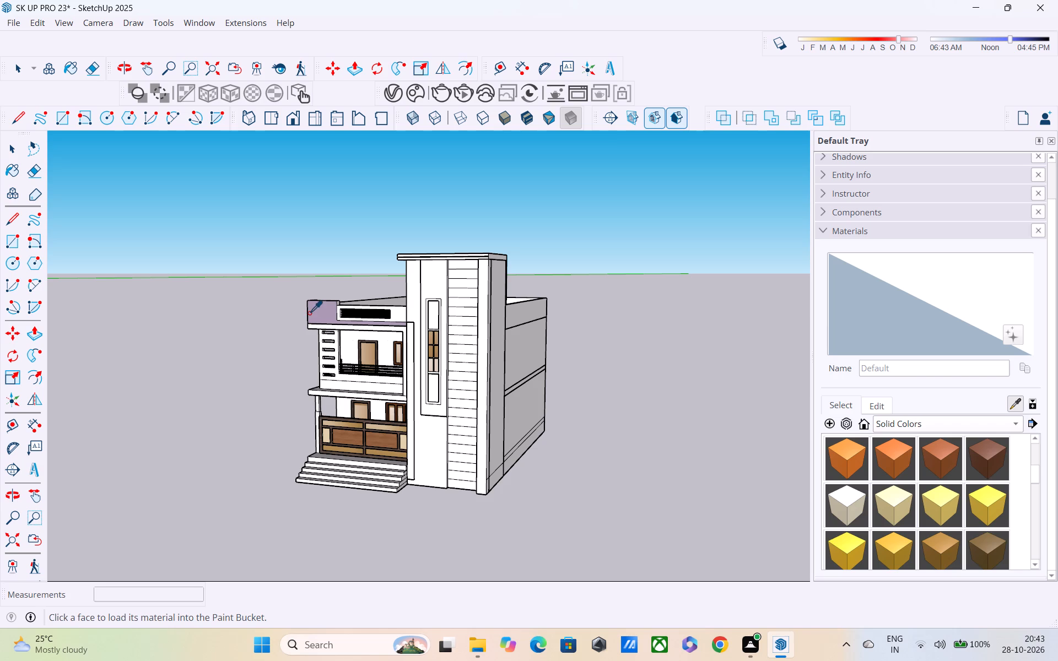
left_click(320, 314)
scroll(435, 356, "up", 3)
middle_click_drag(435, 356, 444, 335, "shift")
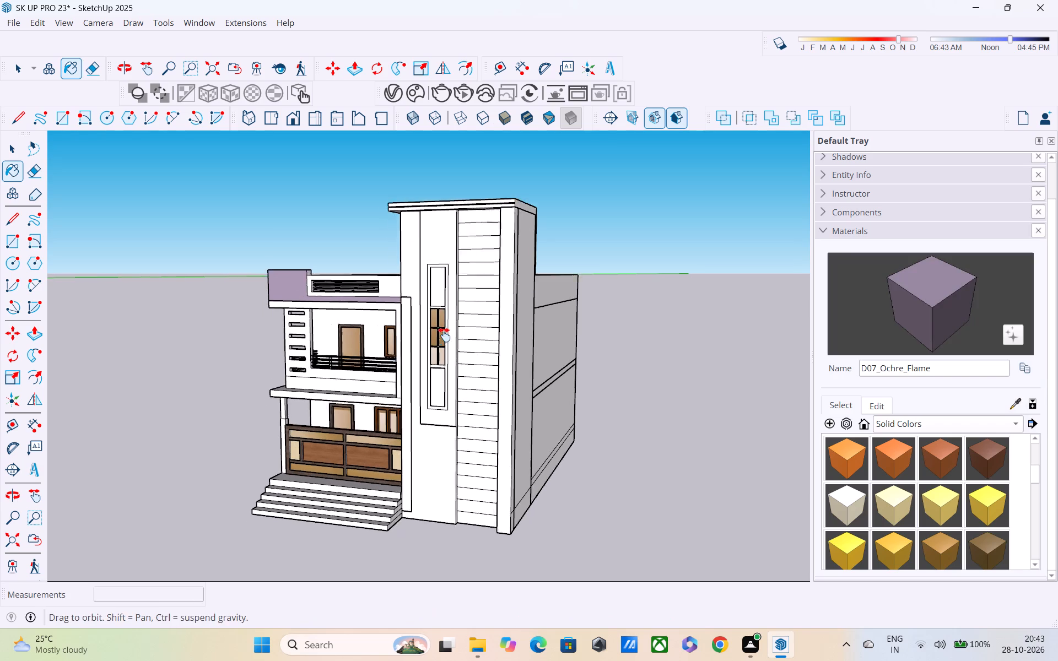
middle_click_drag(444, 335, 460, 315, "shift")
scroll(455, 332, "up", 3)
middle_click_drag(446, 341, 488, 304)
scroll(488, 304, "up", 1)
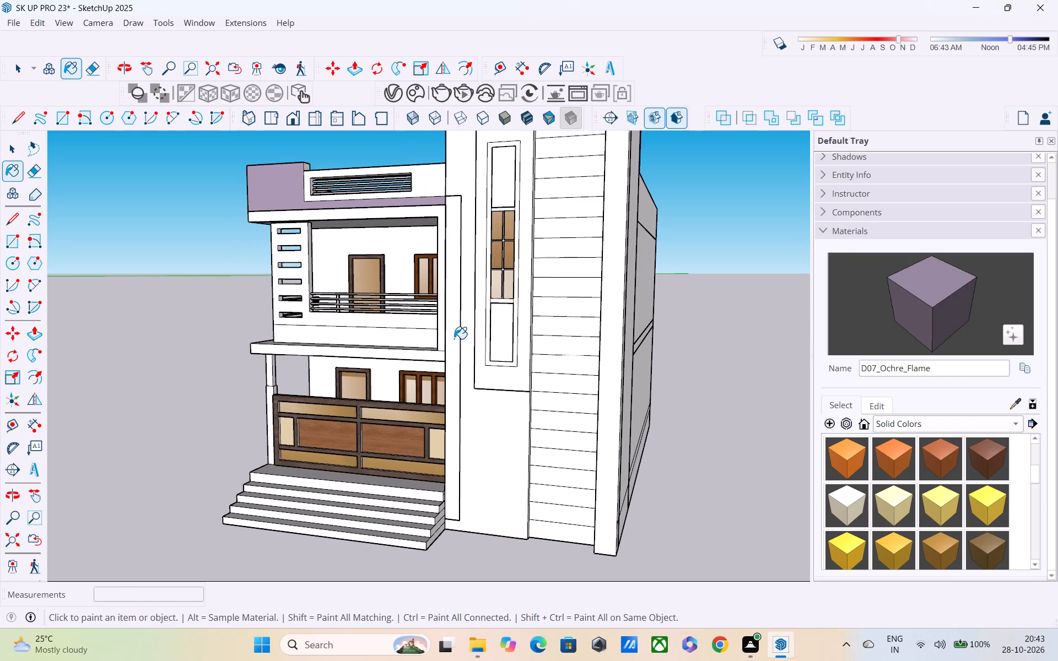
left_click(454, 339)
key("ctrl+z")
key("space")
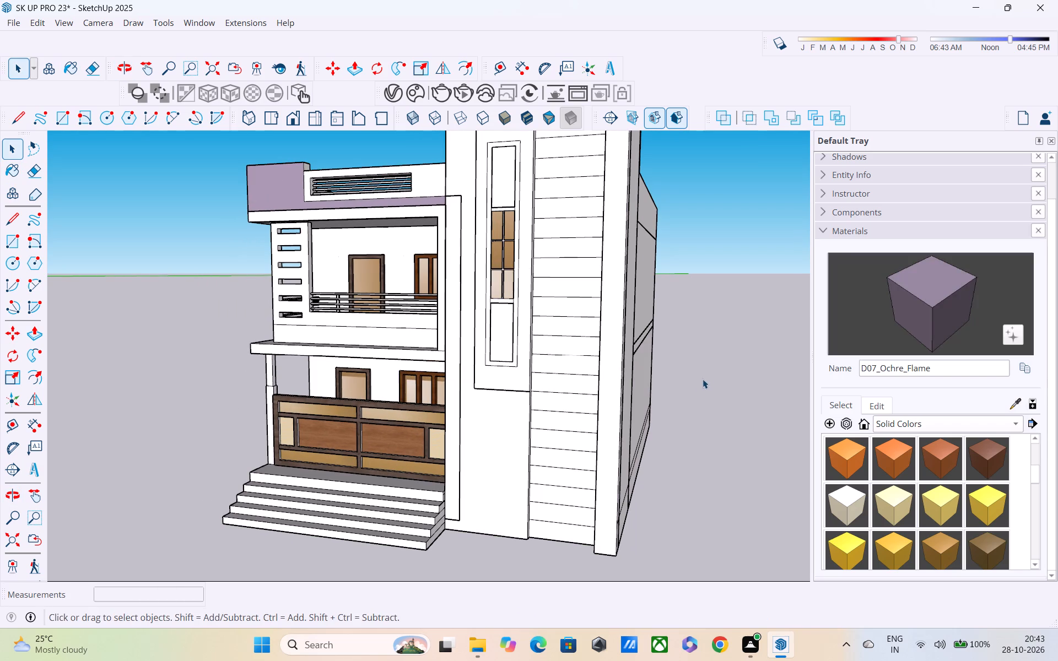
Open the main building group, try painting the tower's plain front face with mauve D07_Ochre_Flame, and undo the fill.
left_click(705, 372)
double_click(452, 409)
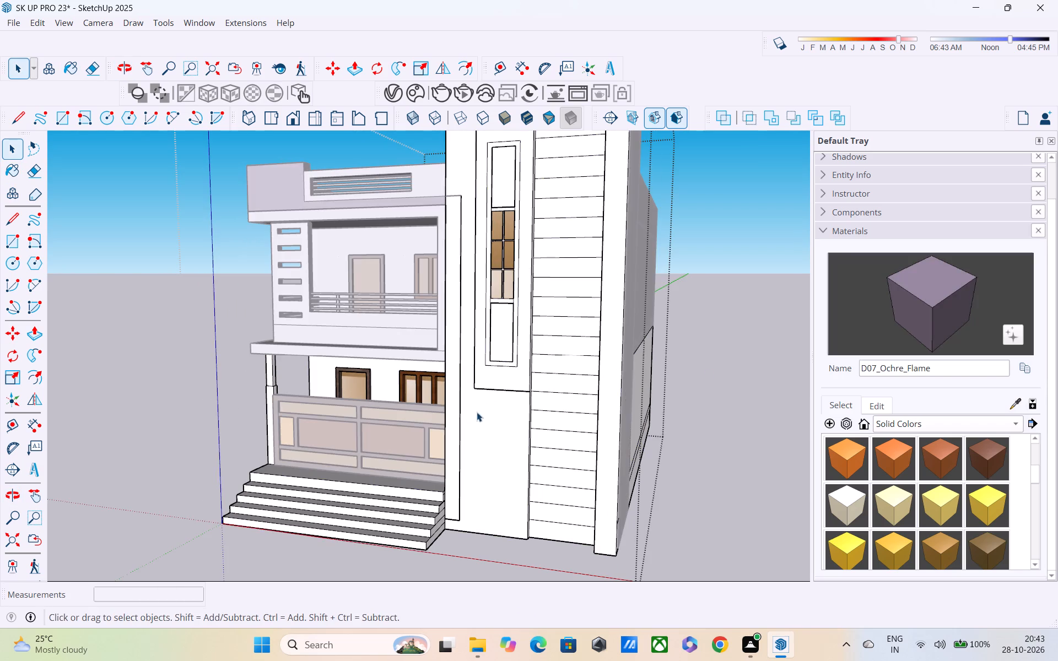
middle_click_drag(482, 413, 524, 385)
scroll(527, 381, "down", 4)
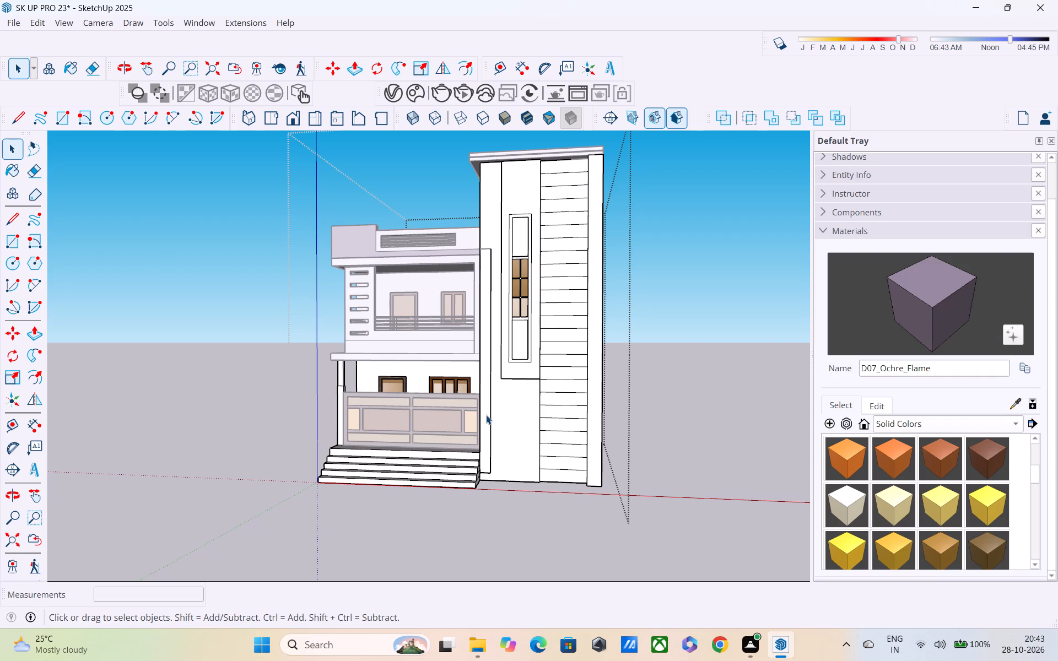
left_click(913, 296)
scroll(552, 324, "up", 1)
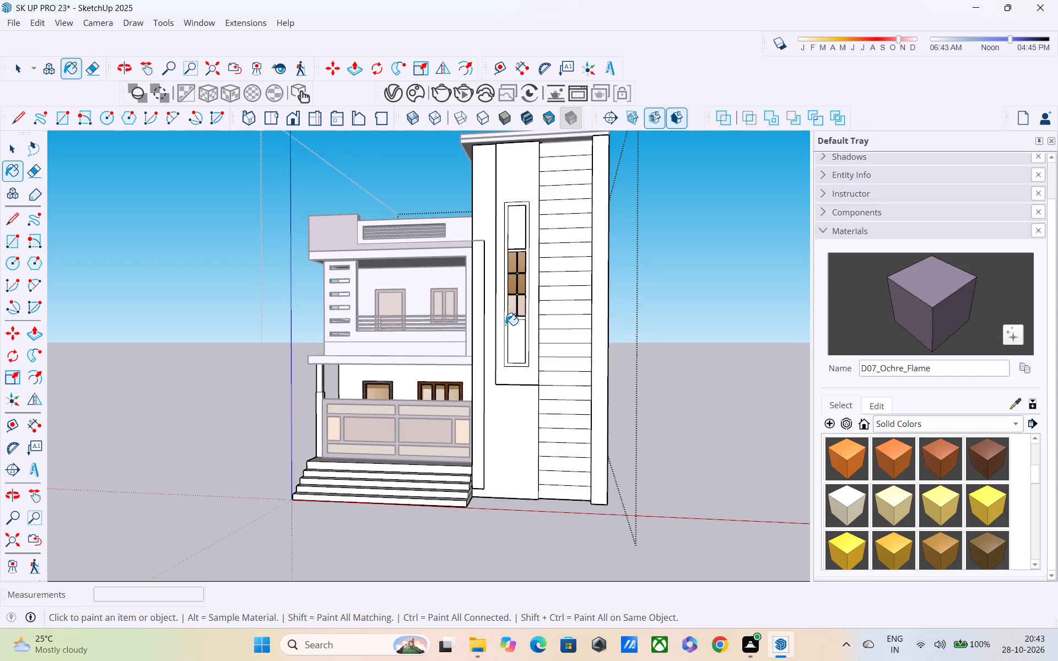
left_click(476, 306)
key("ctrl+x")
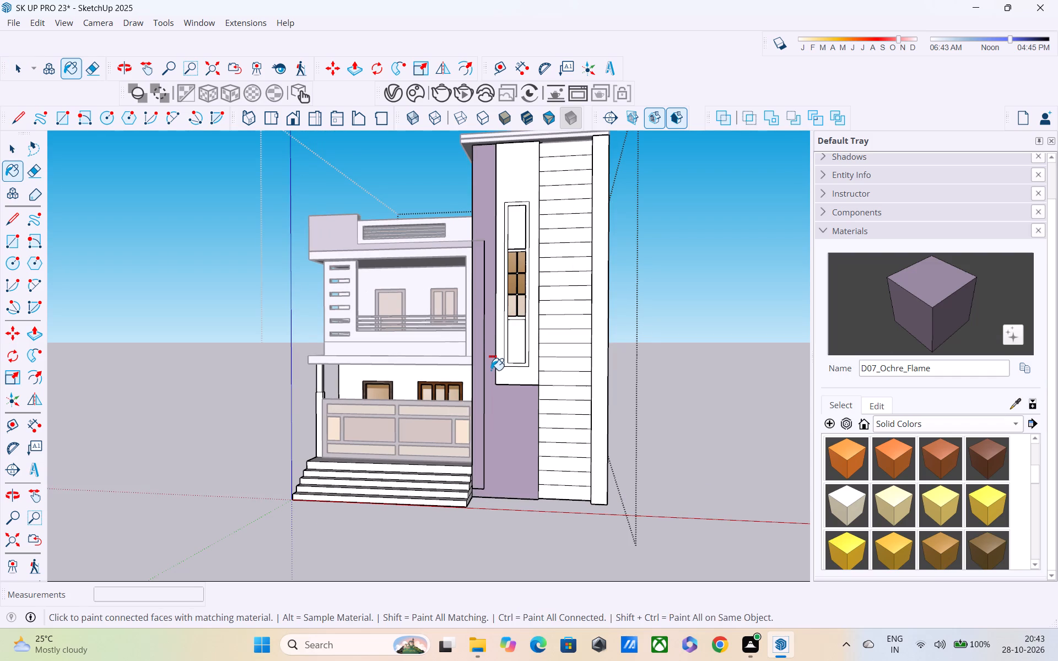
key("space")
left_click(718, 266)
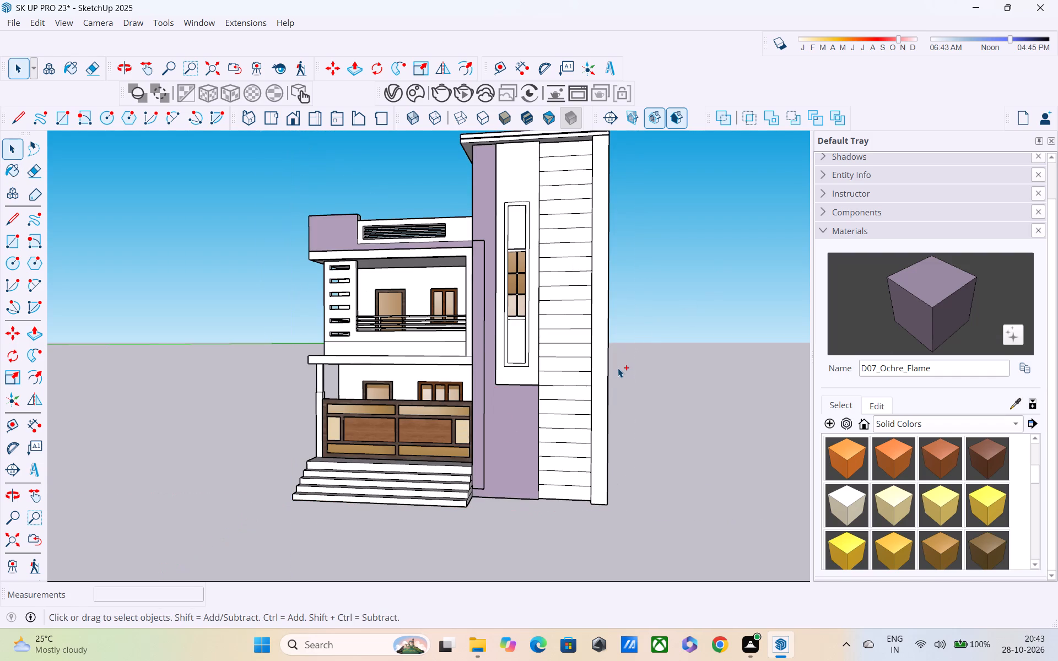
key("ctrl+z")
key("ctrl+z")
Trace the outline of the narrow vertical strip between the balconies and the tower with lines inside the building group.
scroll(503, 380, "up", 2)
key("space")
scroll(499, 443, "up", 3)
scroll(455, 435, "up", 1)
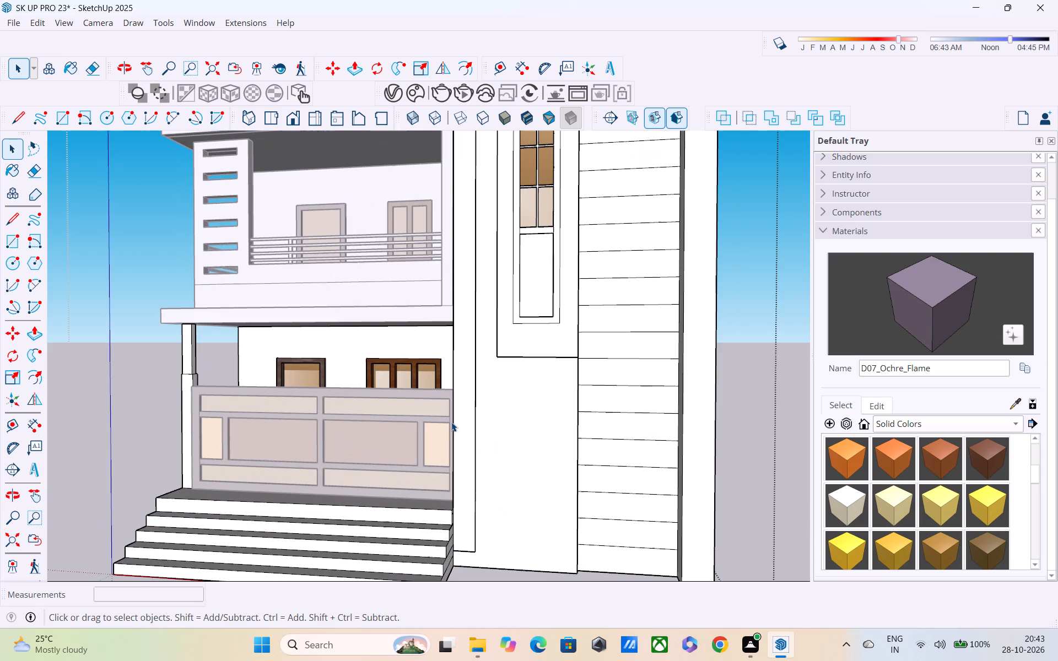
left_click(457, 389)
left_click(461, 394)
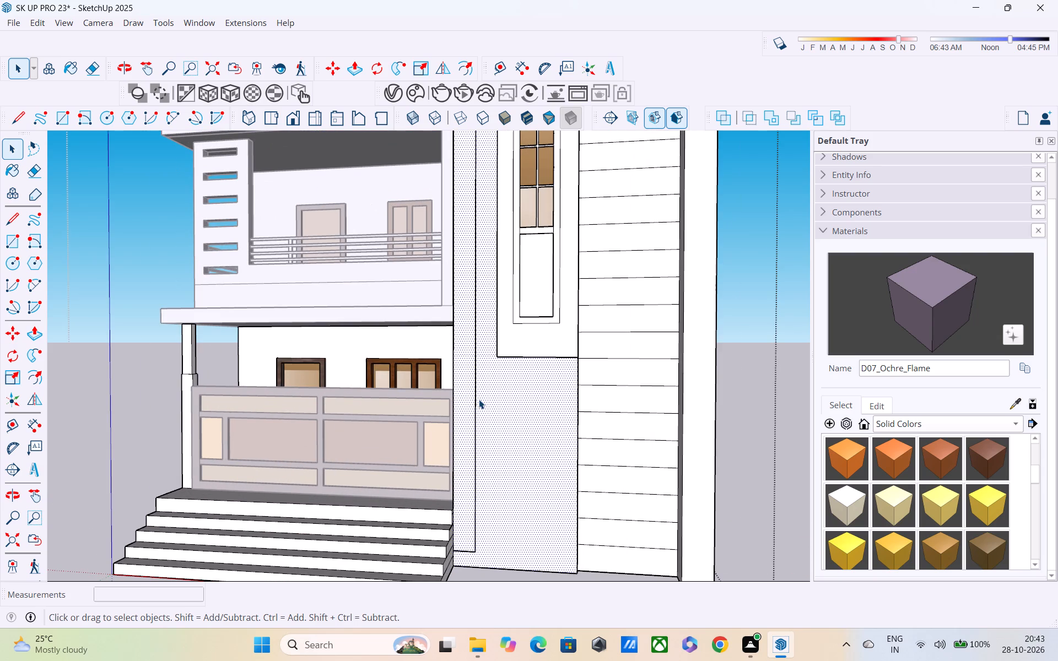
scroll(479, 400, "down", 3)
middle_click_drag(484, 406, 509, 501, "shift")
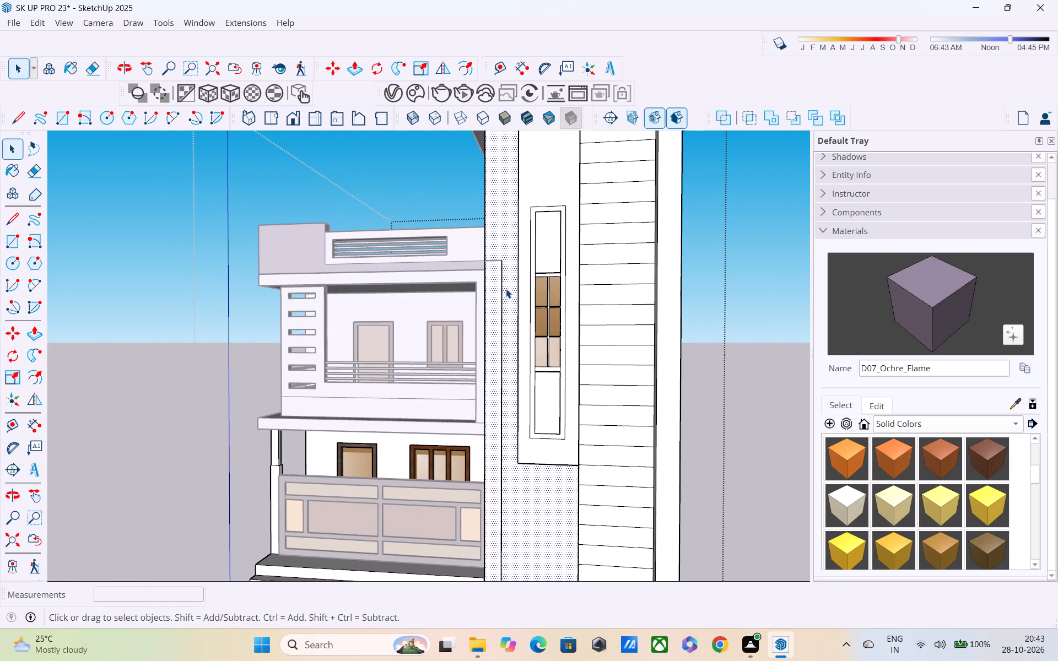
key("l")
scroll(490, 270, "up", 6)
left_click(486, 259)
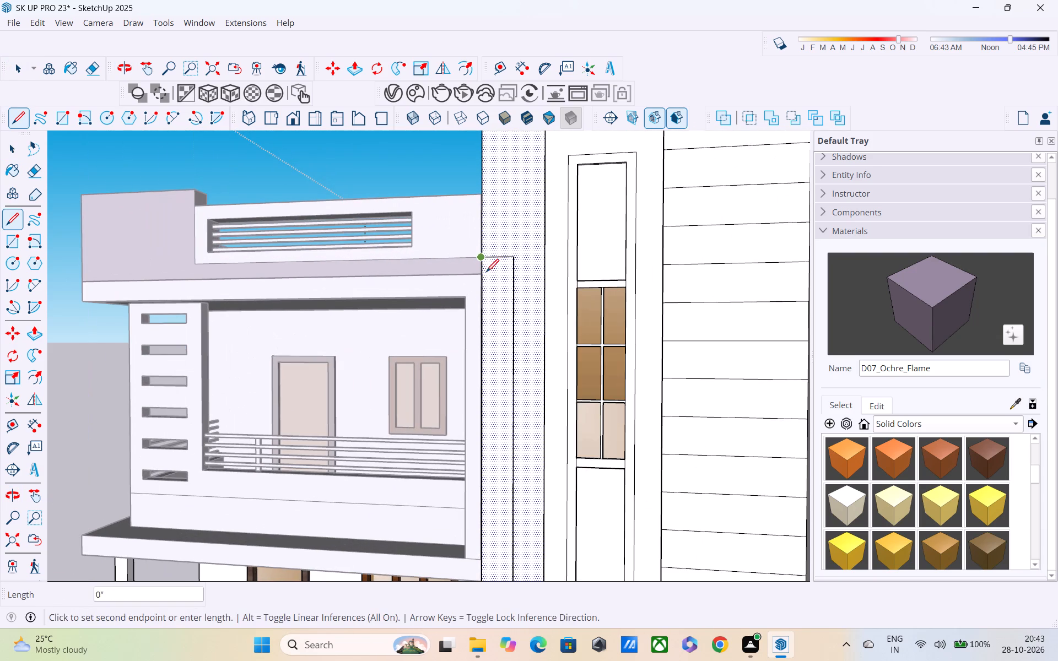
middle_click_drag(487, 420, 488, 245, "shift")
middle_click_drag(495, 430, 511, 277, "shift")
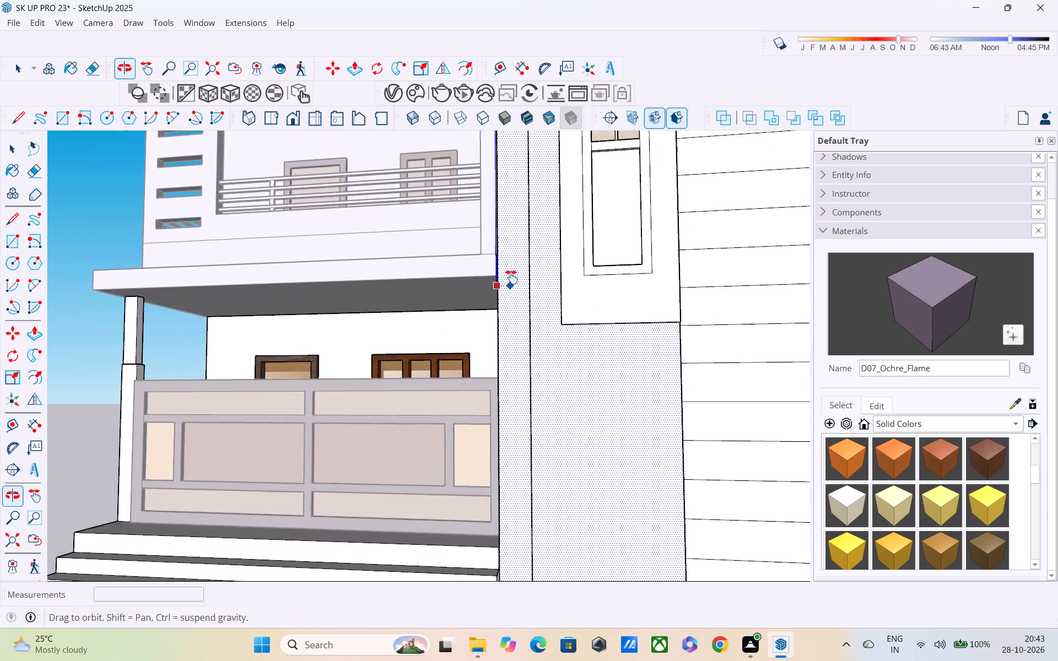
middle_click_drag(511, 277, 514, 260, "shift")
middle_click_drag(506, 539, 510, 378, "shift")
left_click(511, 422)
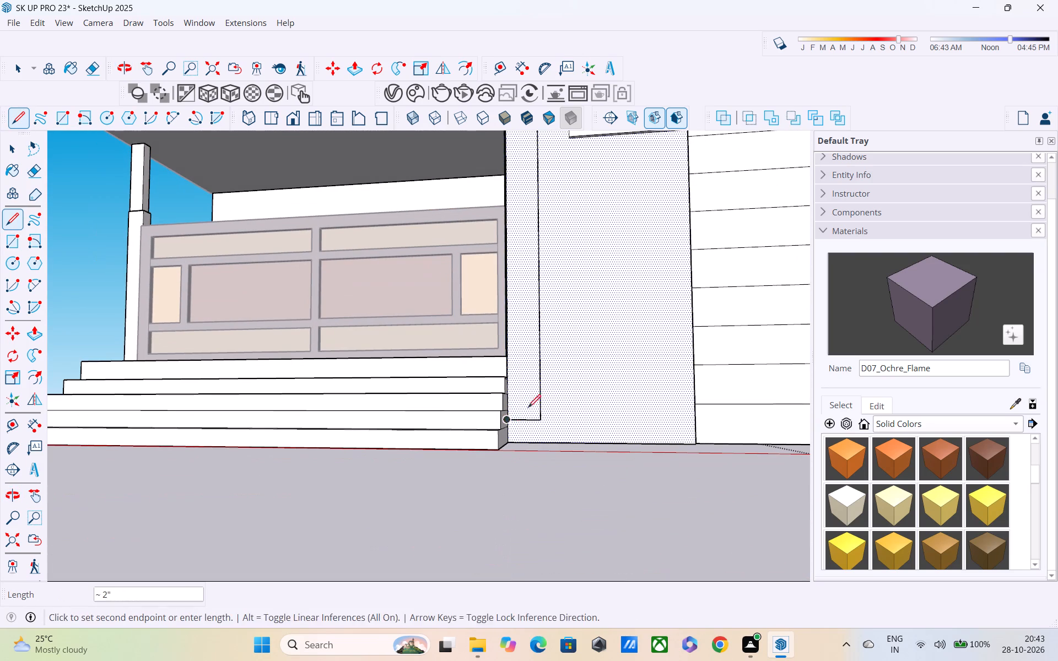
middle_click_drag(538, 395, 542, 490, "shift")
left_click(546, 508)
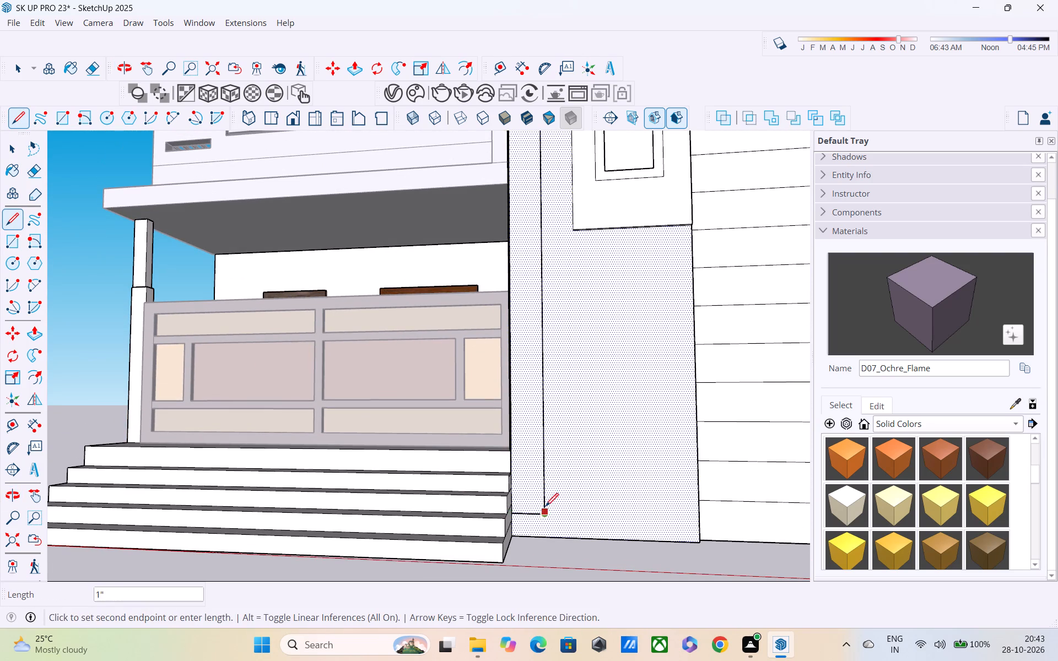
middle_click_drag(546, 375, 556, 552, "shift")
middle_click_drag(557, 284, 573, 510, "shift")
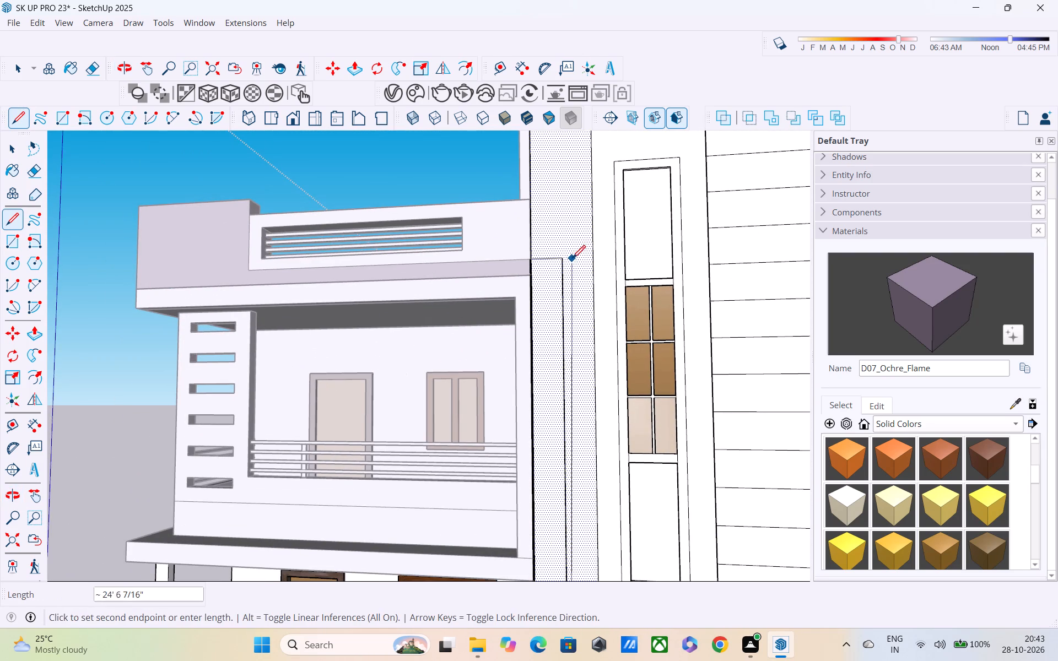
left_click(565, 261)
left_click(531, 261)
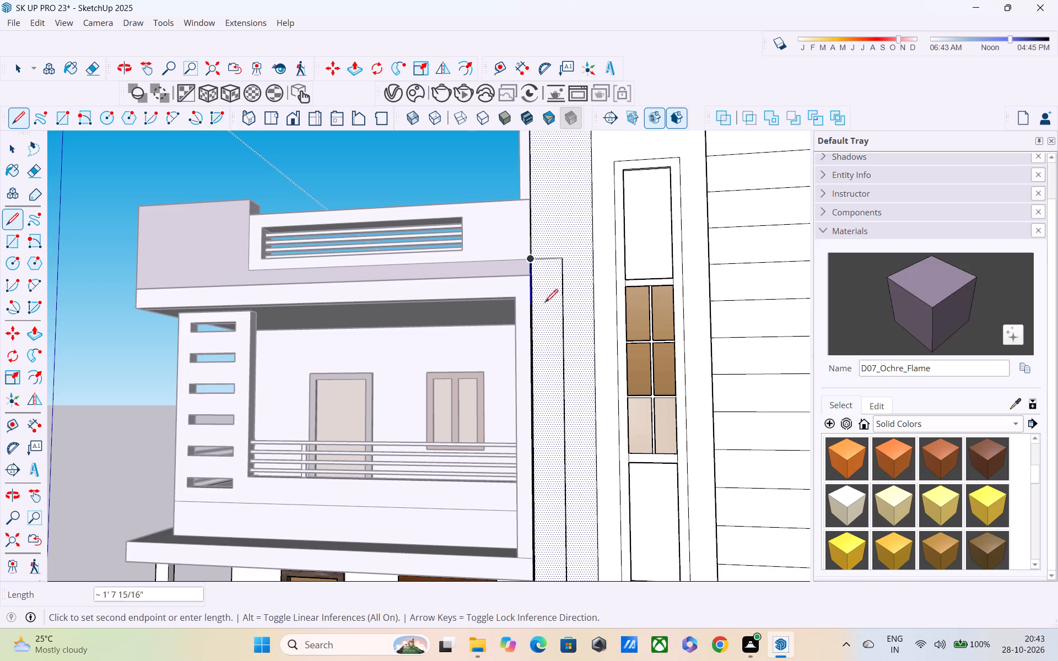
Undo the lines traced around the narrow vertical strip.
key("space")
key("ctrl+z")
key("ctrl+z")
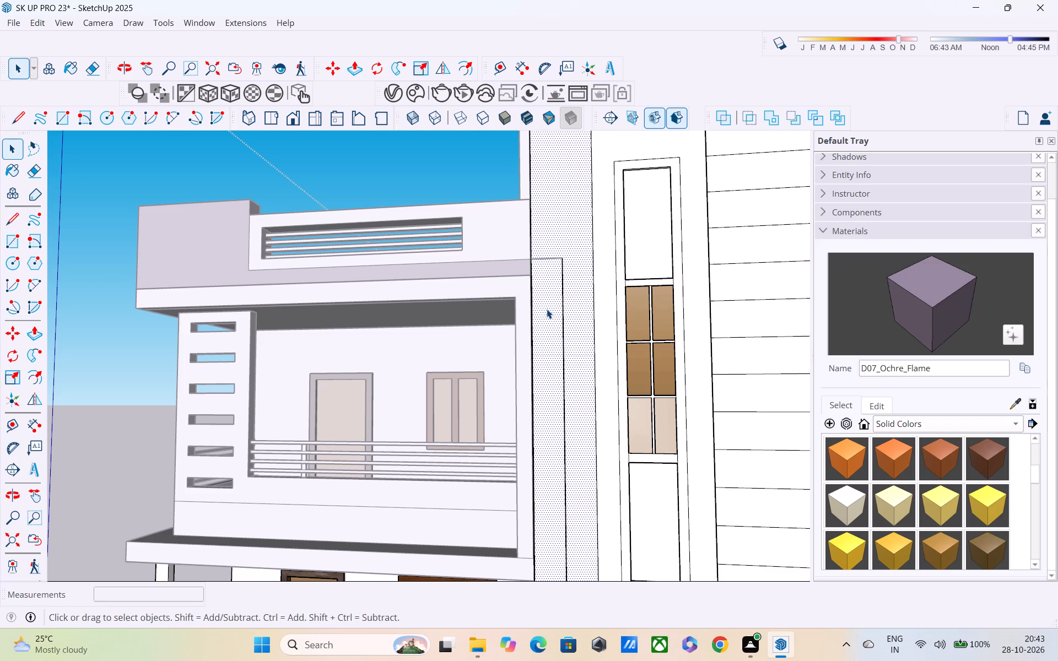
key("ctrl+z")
Outside the groups, draw a vertical line about 24' 10" long from the parapet band's end to the strip's bottom corner beside the steps.
scroll(547, 312, "down", 4)
middle_click_drag(550, 325, 525, 388)
scroll(552, 373, "up", 7)
scroll(529, 288, "down", 1)
scroll(529, 285, "up", 3)
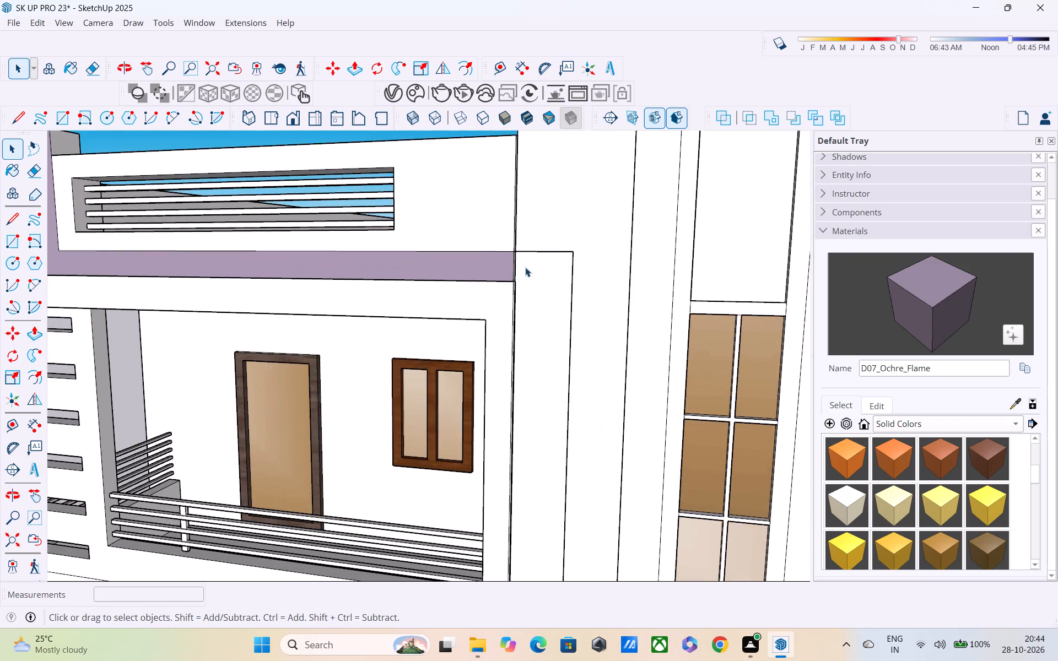
middle_click_drag(525, 267, 462, 264)
scroll(454, 266, "up", 11)
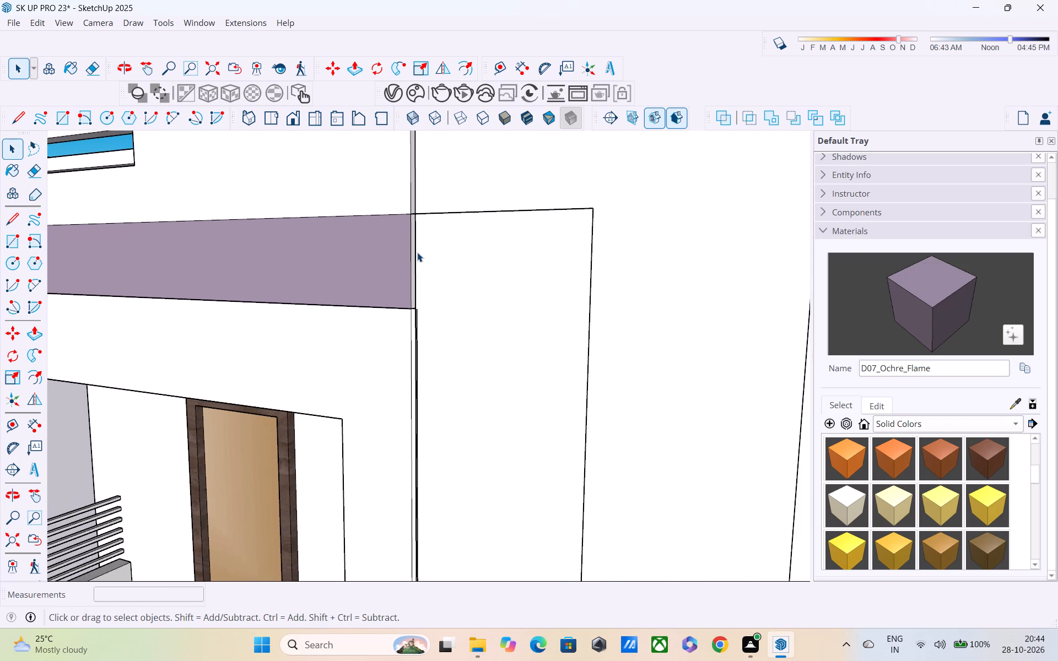
key("l")
left_click(419, 217)
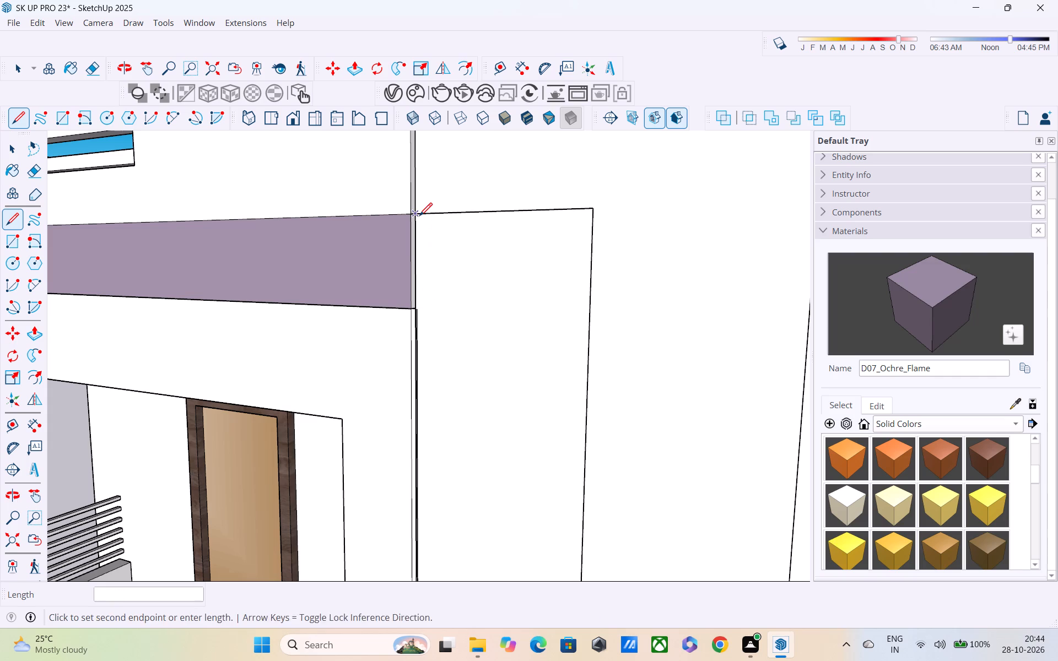
middle_click_drag(418, 414, 424, 239, "shift")
scroll(431, 274, "down", 4)
middle_click_drag(436, 326, 442, 173, "shift")
scroll(445, 235, "down", 4)
middle_click_drag(445, 291, 454, 108)
scroll(455, 230, "down", 4)
middle_click_drag(455, 323, 460, 124, "shift")
scroll(460, 124, "up", 1, "shift")
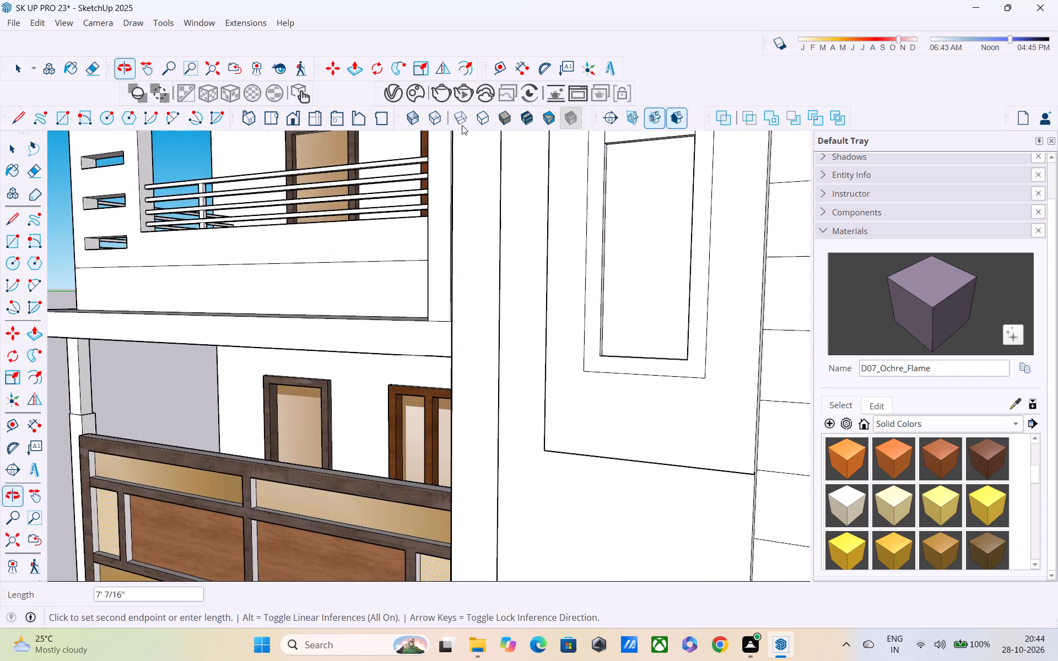
scroll(465, 227, "down", 4)
middle_click_drag(465, 309, 464, 111, "shift")
scroll(464, 111, "up", 1)
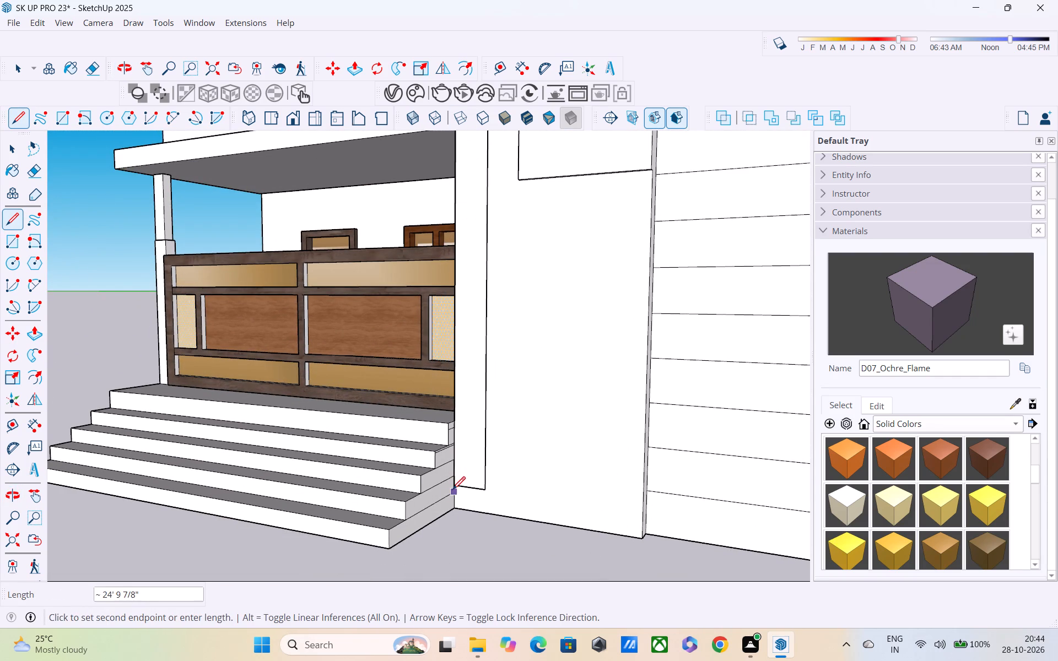
left_click(453, 488)
key("space")
Examine the base and underside of the building around the front steps, the narrow strip and the tower.
scroll(489, 467, "down", 1)
scroll(487, 359, "down", 5)
scroll(566, 568, "up", 1)
middle_click_drag(566, 514, 543, 427)
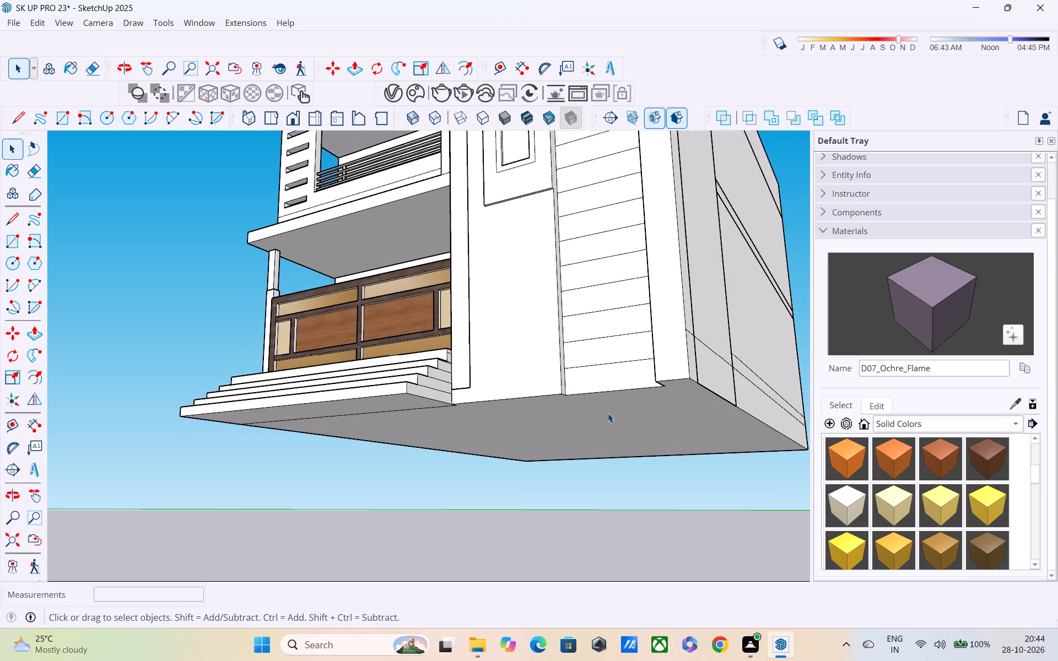
middle_click_drag(559, 381, 568, 491)
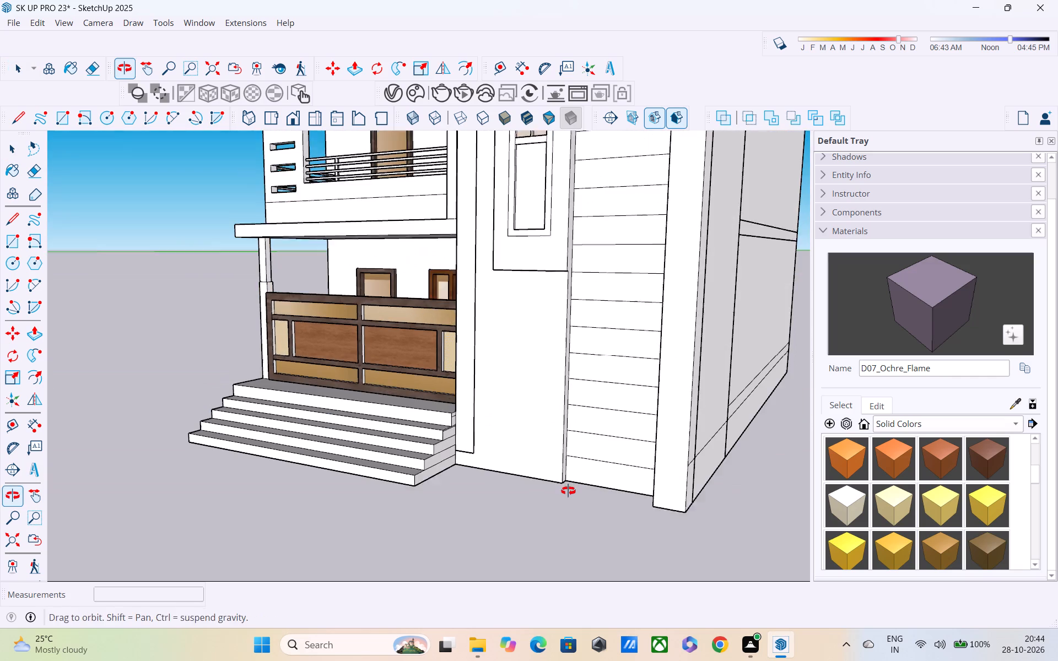
middle_click_drag(568, 491, 567, 491)
scroll(469, 315, "down", 1)
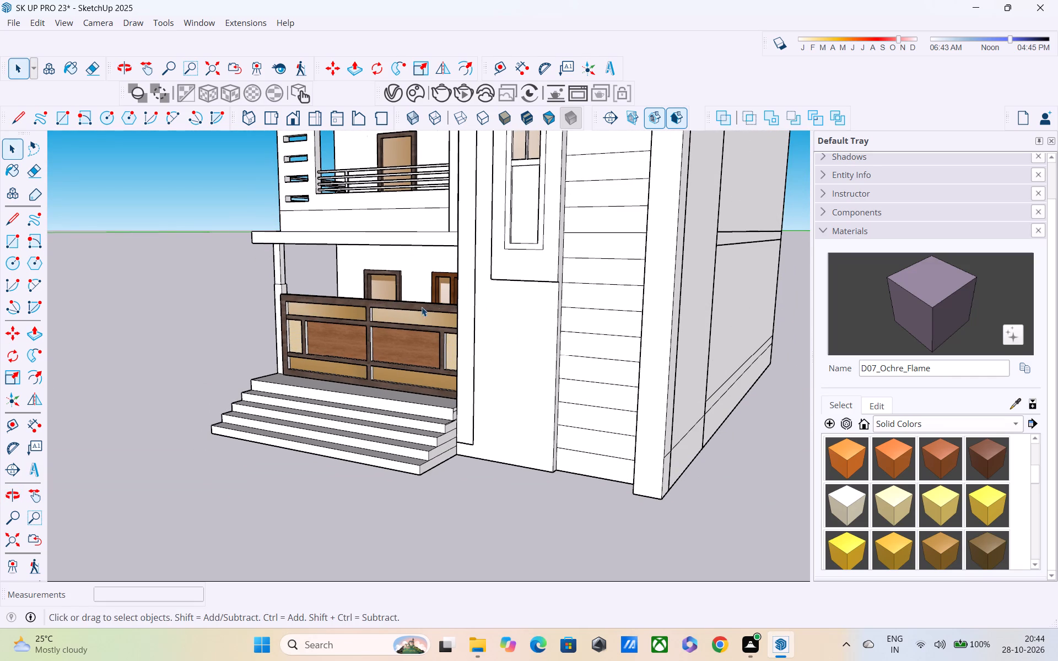
middle_click_drag(468, 383, 471, 262)
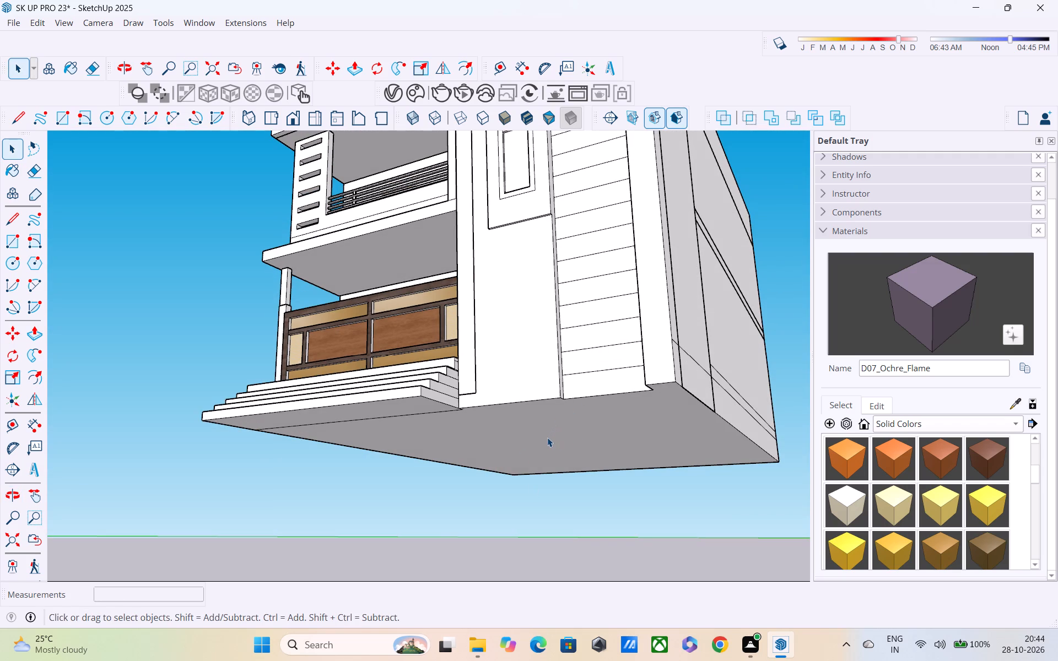
middle_click_drag(570, 442, 552, 397)
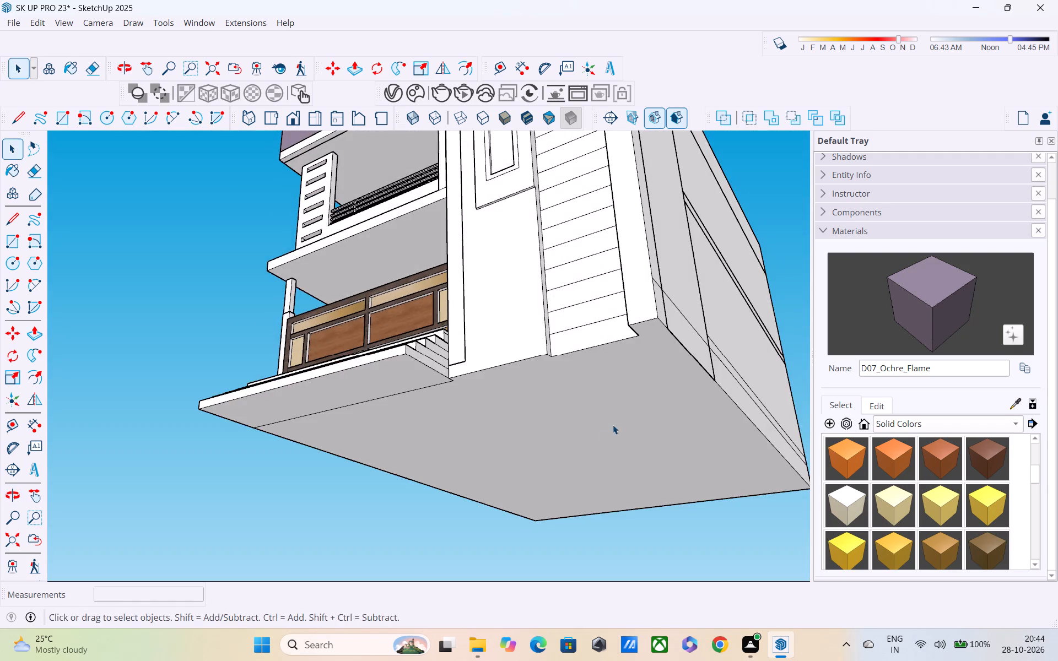
middle_click_drag(602, 436, 590, 352)
scroll(574, 416, "down", 1)
middle_click_drag(570, 418, 564, 362)
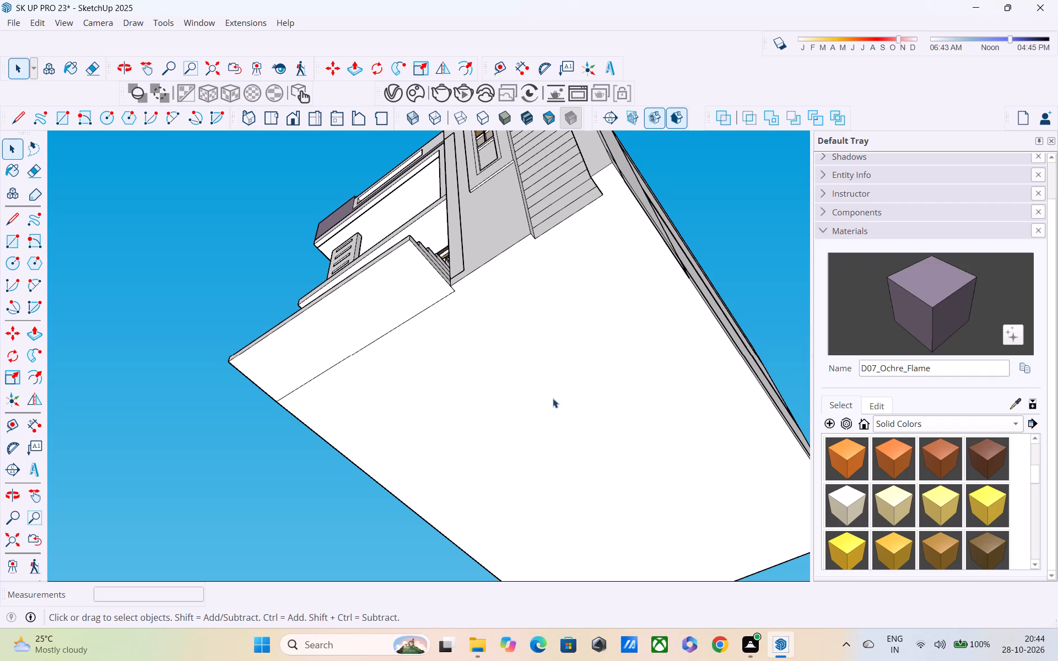
Inside the building group, draw a short vertical line about 7 9/16" long up the end of the parapet's mauve band.
middle_click_drag(546, 387, 557, 478)
middle_click_drag(560, 462, 532, 356)
scroll(531, 387, "down", 5)
middle_click_drag(480, 332, 479, 384)
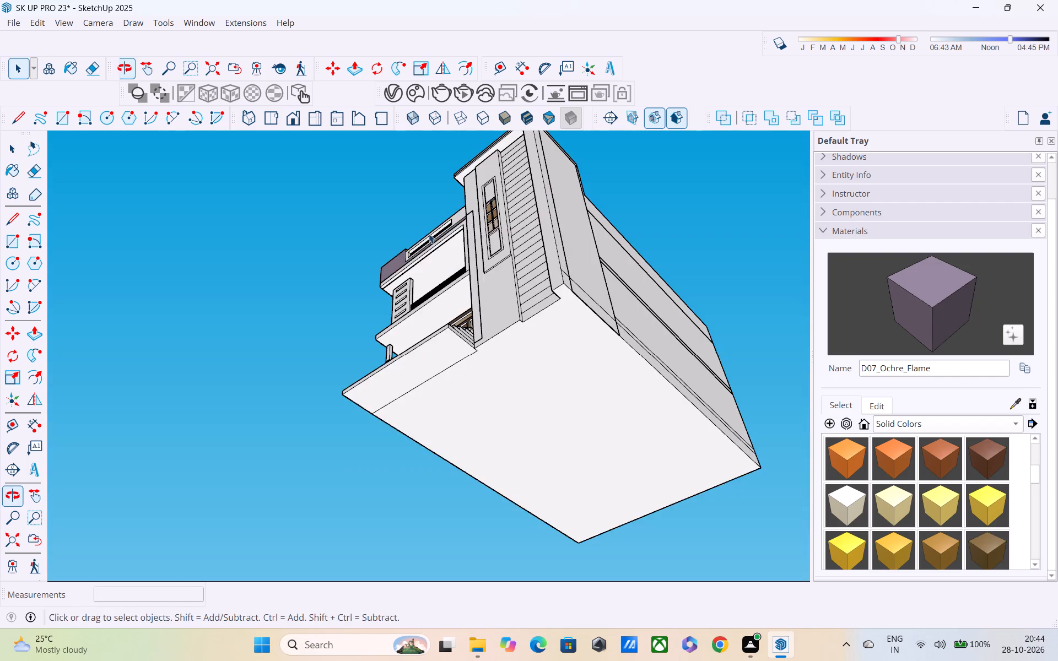
middle_click_drag(479, 313, 587, 447)
middle_click_drag(517, 354, 560, 567)
scroll(537, 490, "up", 3)
middle_click_drag(532, 467, 550, 524)
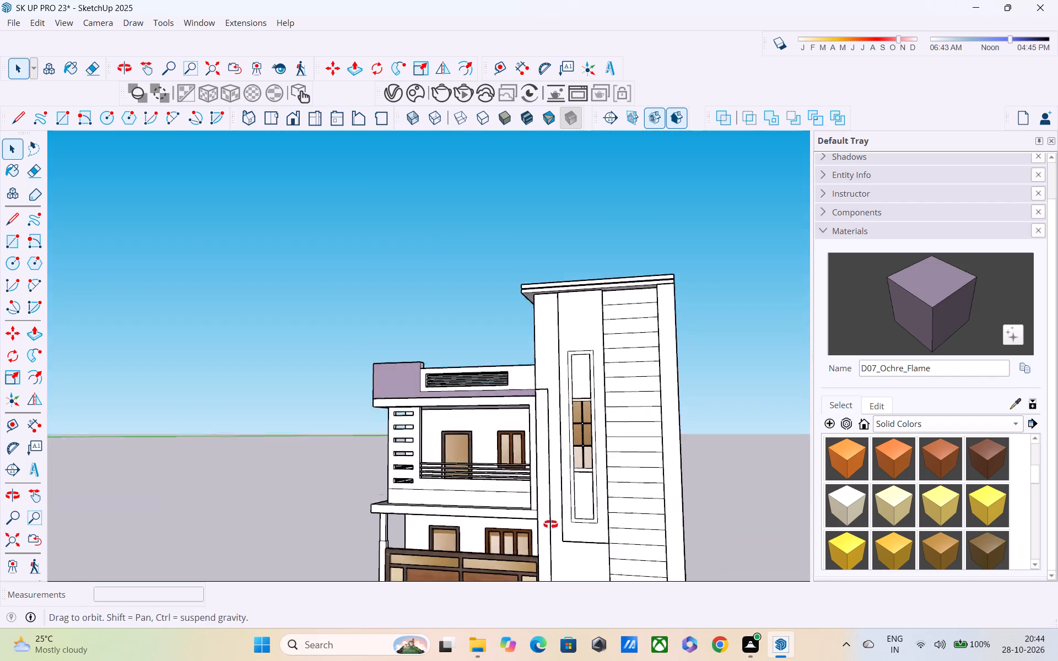
middle_click_drag(550, 524, 557, 548)
scroll(563, 410, "up", 3)
left_click(531, 425)
triple_click(533, 435)
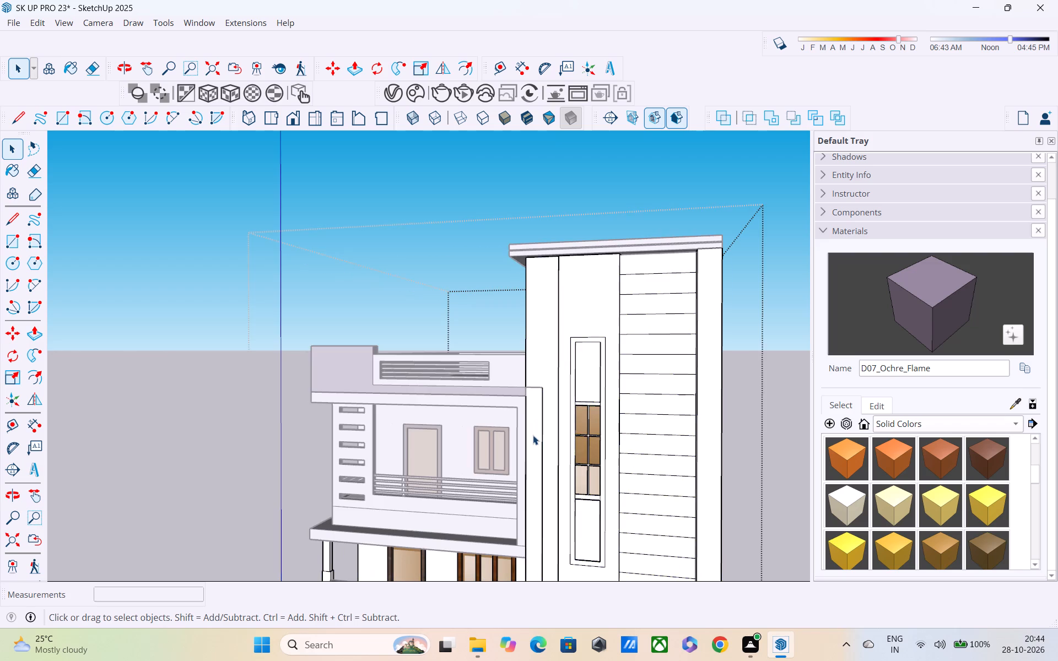
left_click(533, 435)
scroll(543, 391, "up", 3)
key("l")
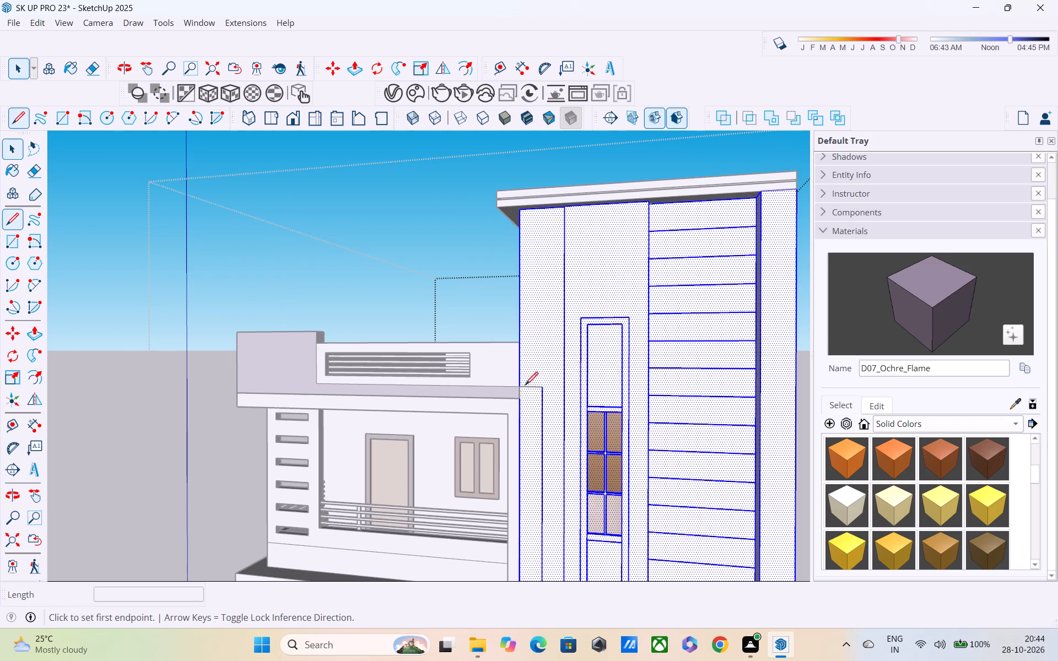
scroll(522, 413, "up", 9)
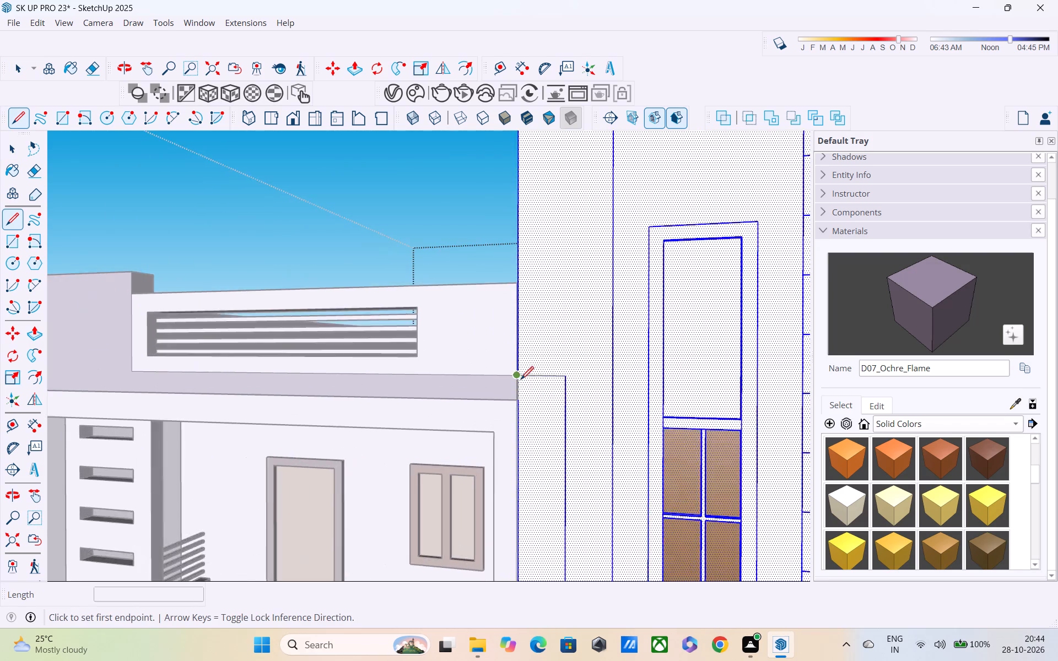
scroll(521, 381, "up", 6)
scroll(514, 370, "down", 1)
scroll(511, 362, "up", 8)
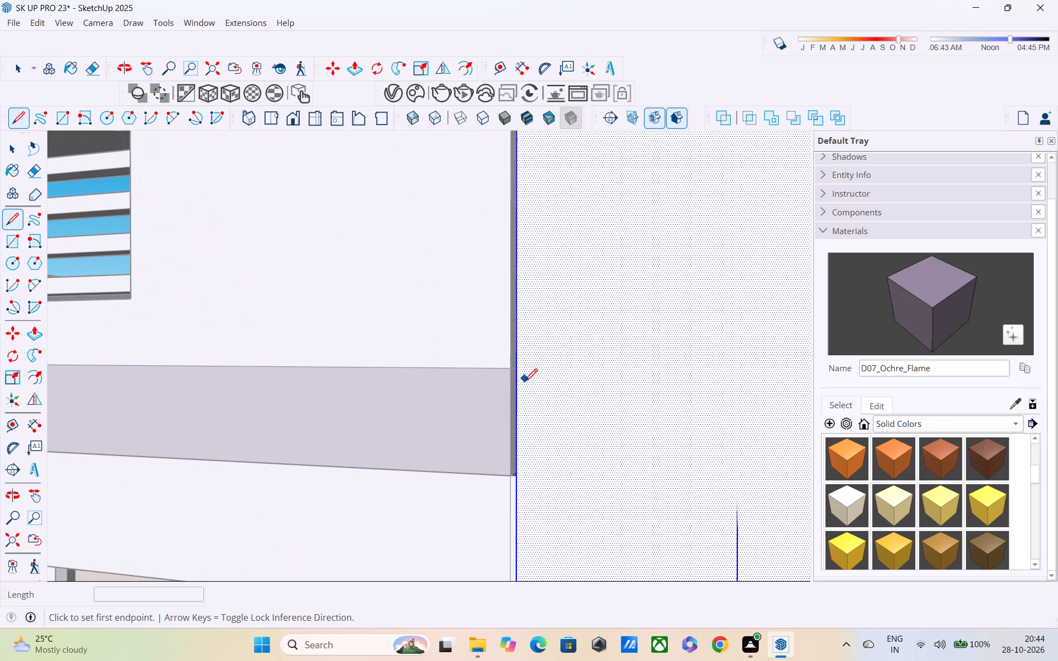
scroll(522, 404, "down", 2)
left_click(520, 472)
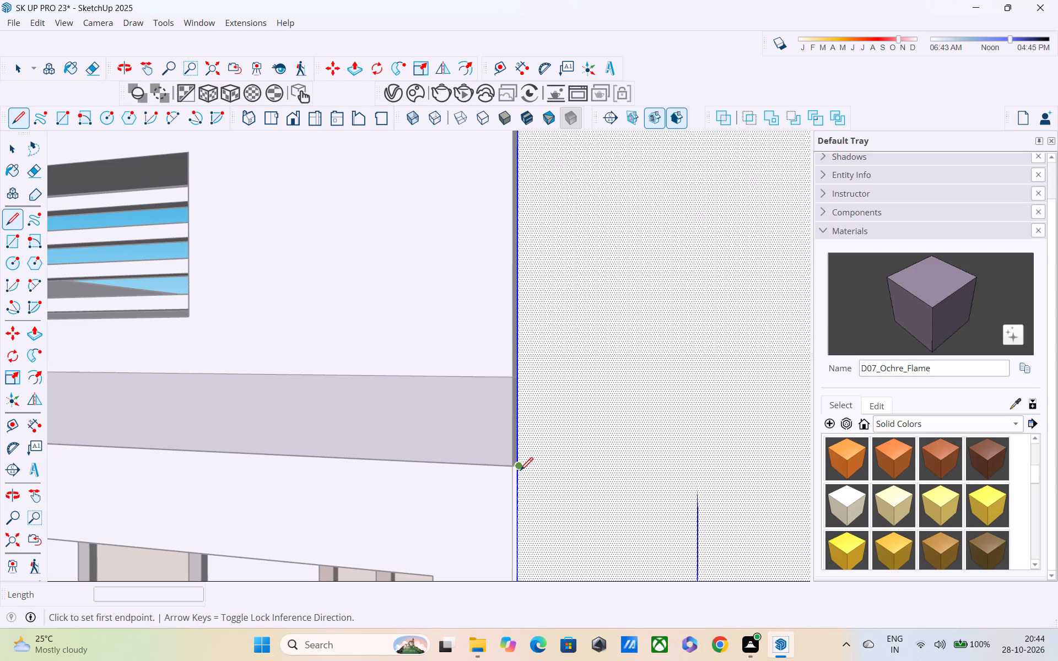
left_click(521, 377)
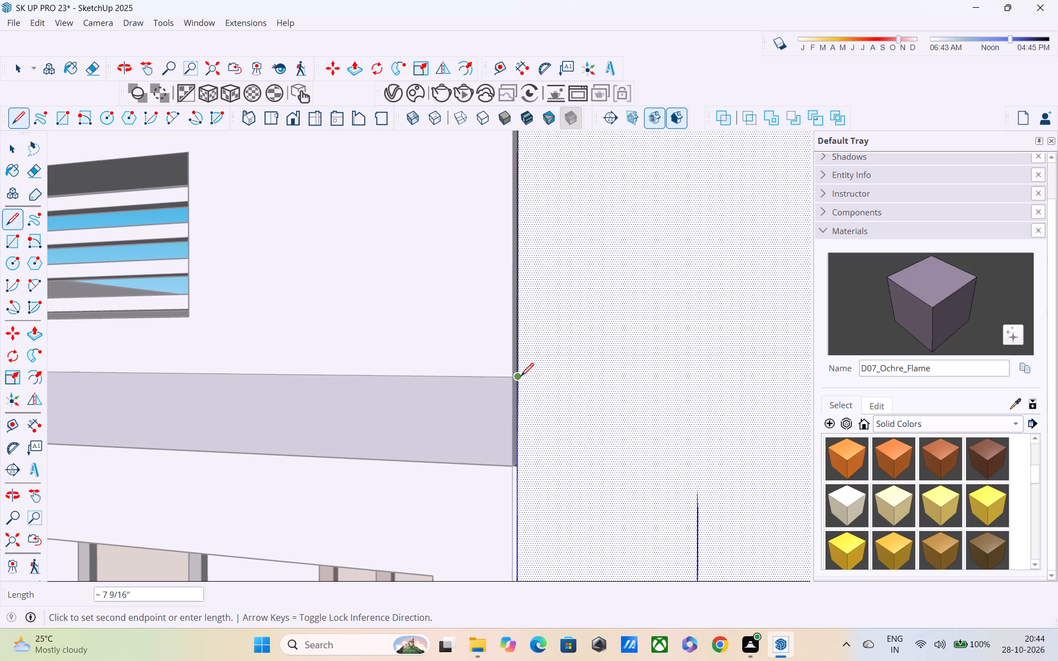
key("Escape")
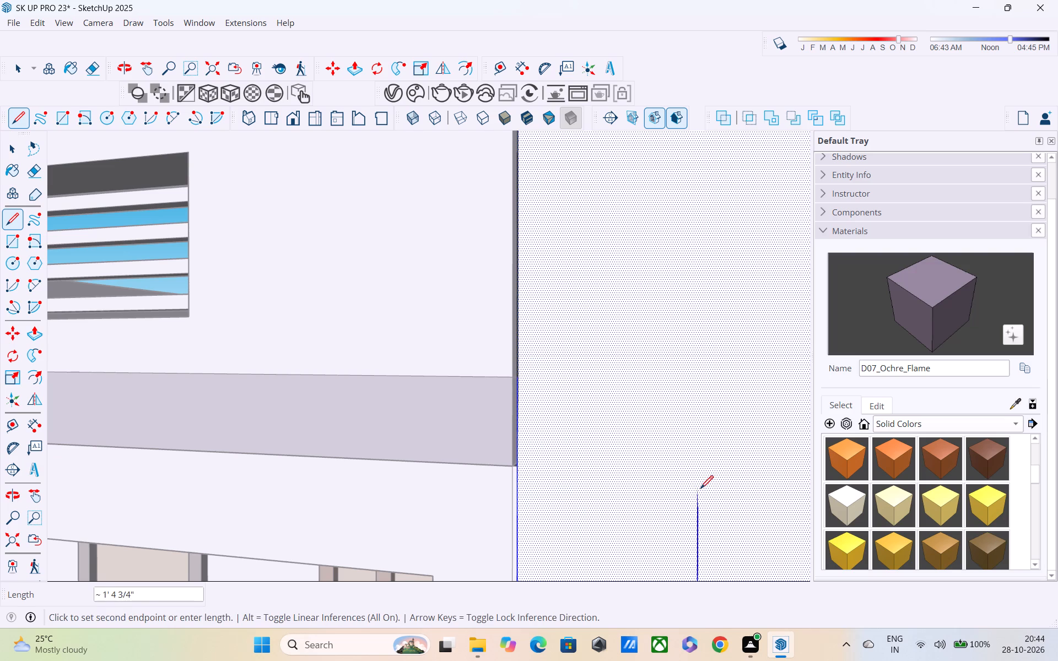
key("grave")
scroll(684, 483, "down", 6)
key("space")
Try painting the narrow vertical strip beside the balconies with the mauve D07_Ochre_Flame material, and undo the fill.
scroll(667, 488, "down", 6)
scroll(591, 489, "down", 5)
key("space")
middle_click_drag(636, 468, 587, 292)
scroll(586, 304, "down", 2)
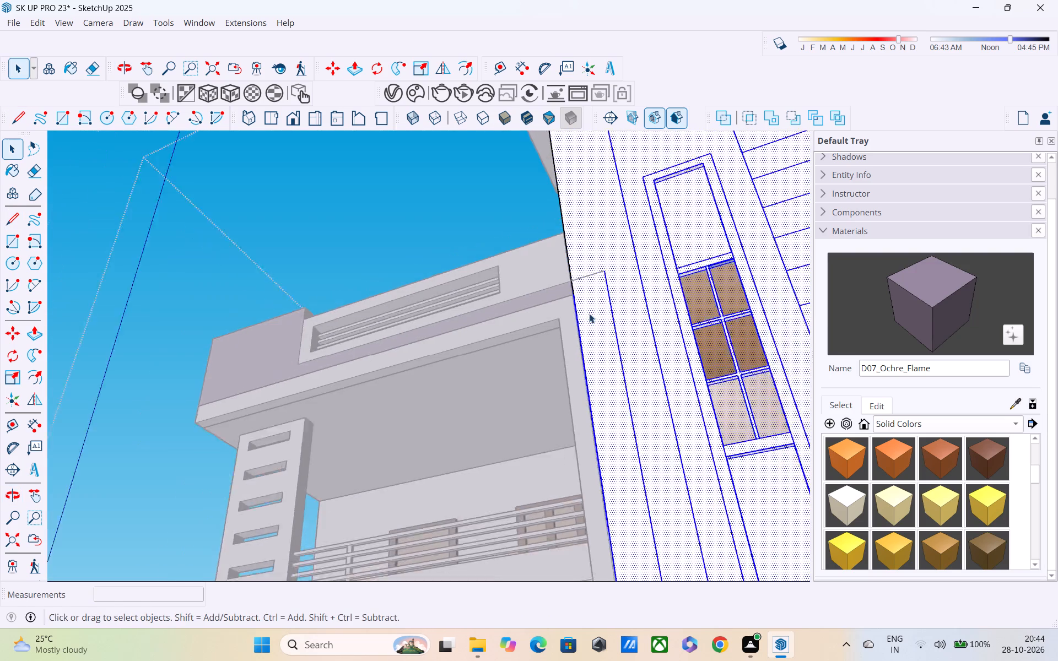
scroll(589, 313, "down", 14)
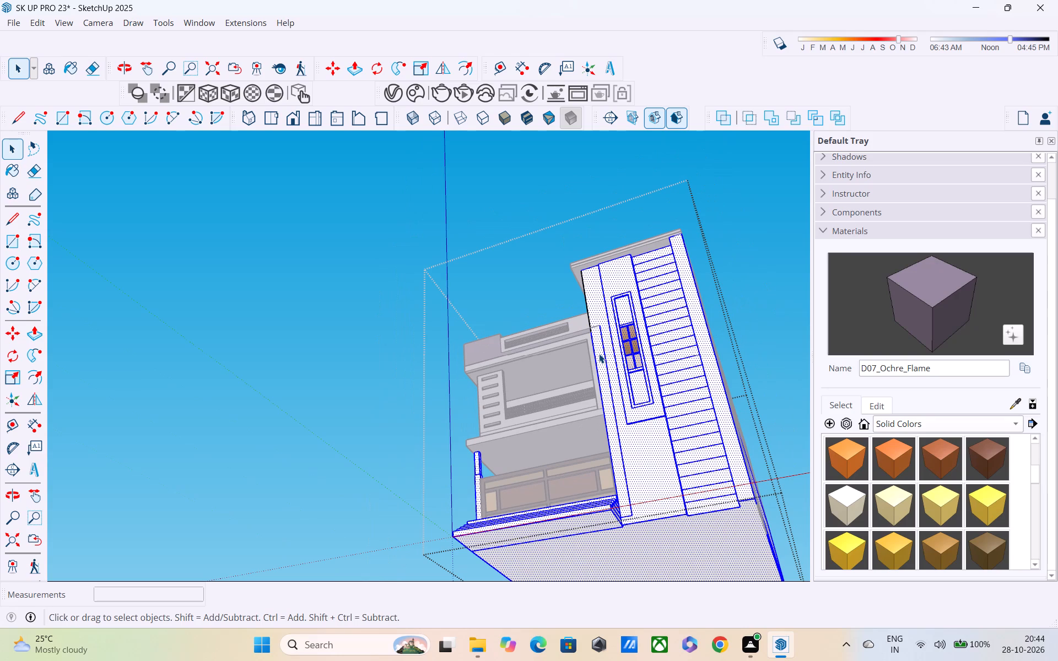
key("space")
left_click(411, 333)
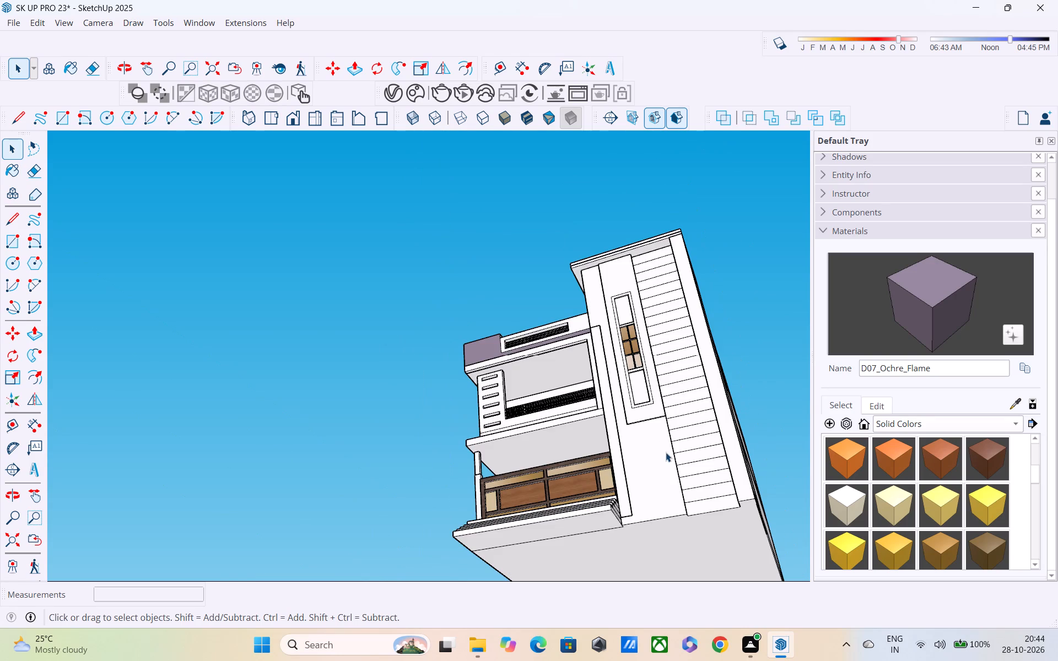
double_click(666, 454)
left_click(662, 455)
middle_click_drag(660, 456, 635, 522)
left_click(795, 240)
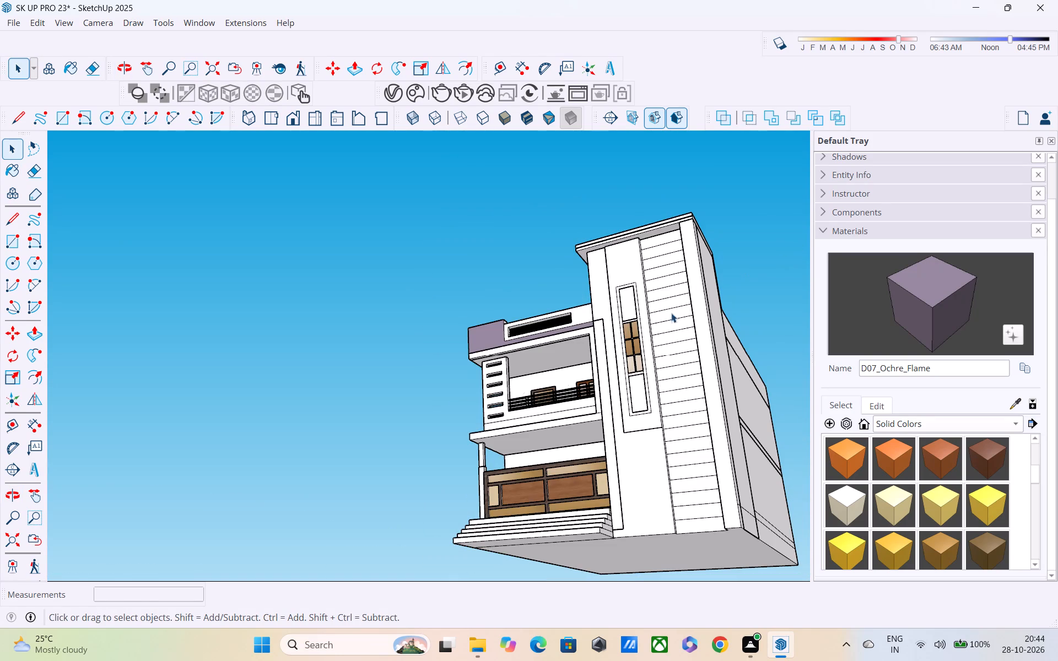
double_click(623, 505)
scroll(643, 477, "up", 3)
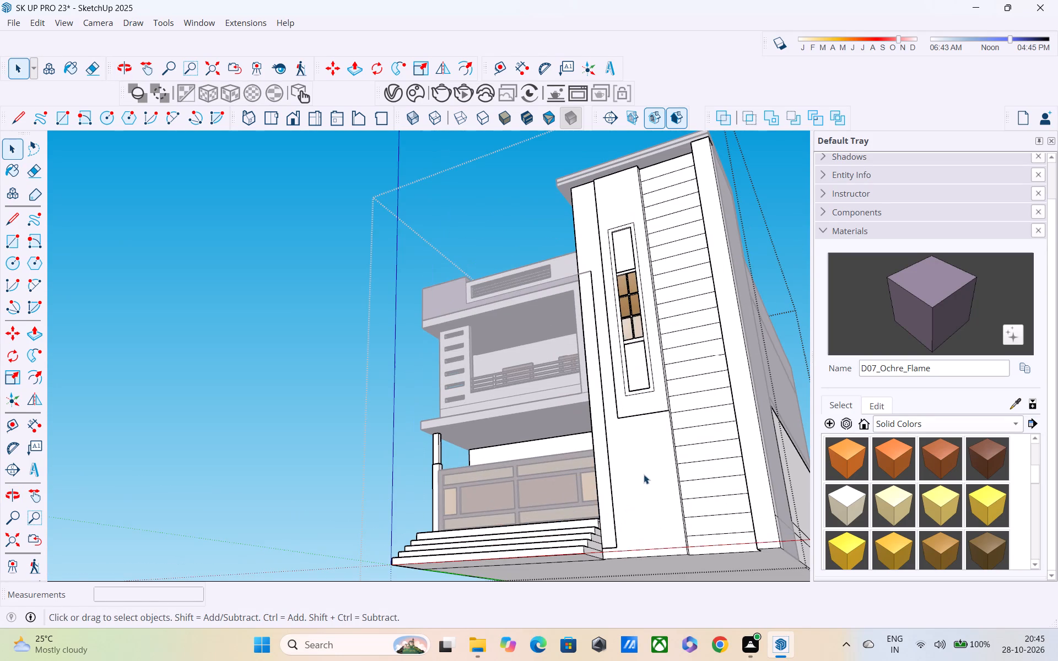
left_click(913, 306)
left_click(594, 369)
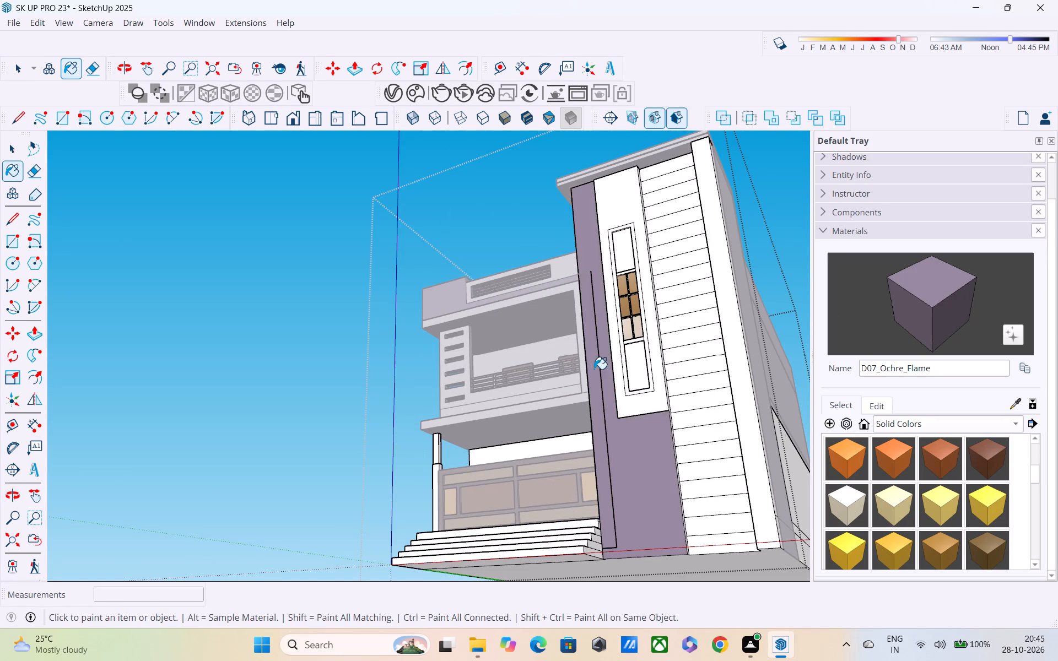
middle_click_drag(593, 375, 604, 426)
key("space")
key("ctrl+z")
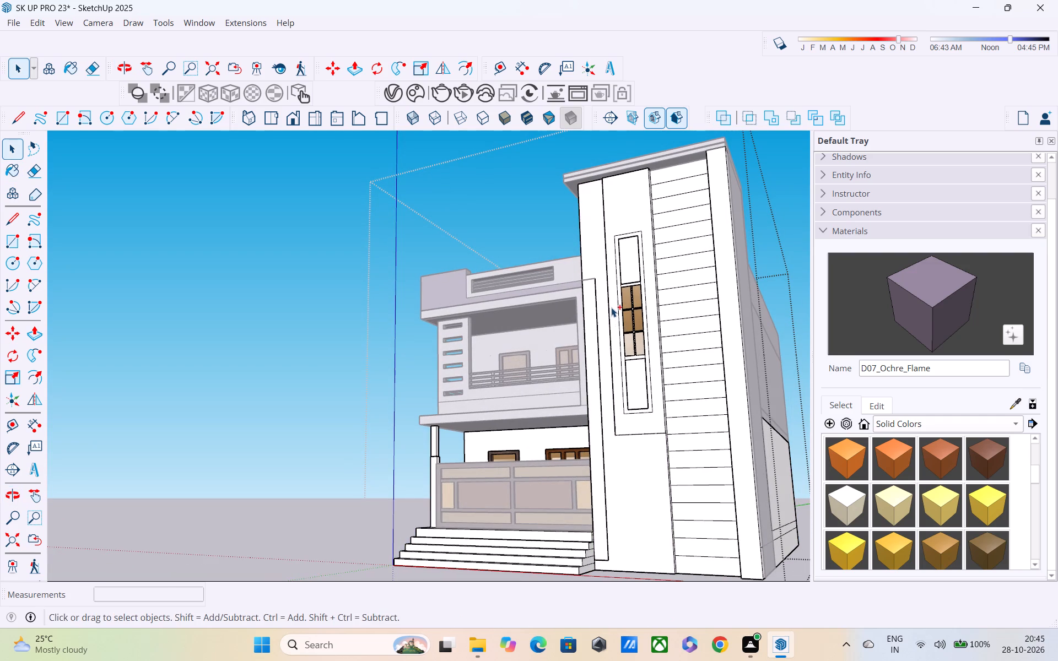
Erase over the narrow strip's top edge and redraw it to the parapet corner, about 1' 2 5/16" long.
scroll(598, 299, "up", 3)
key("space")
scroll(588, 275, "up", 2)
key("e")
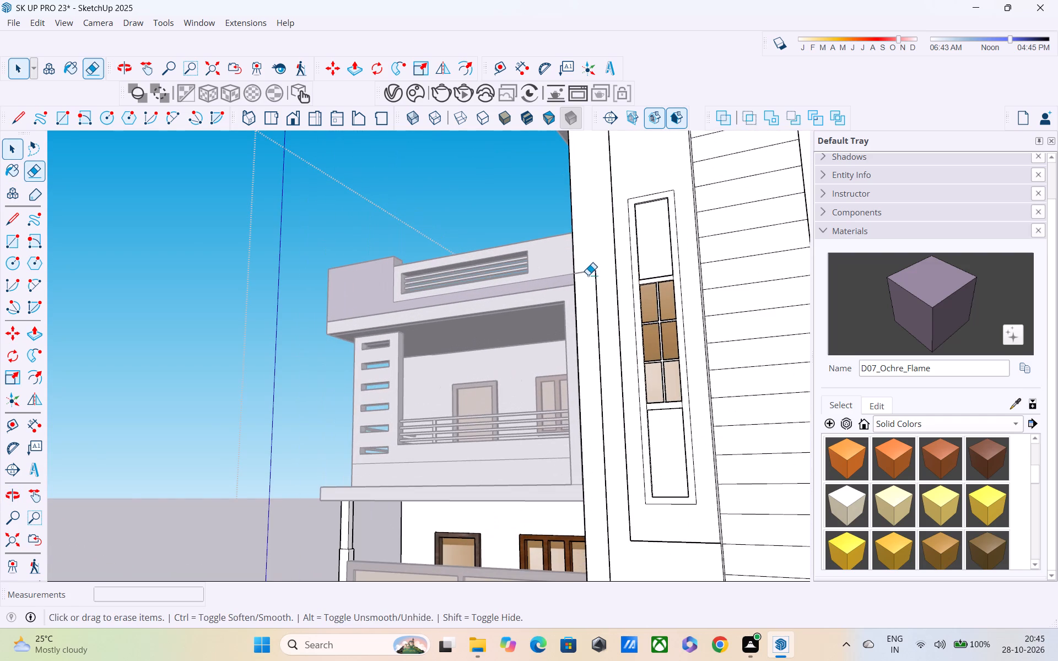
scroll(587, 269, "up", 4)
left_click_drag(587, 268, 584, 288)
left_click_drag(582, 263, 582, 319)
scroll(591, 270, "up", 2)
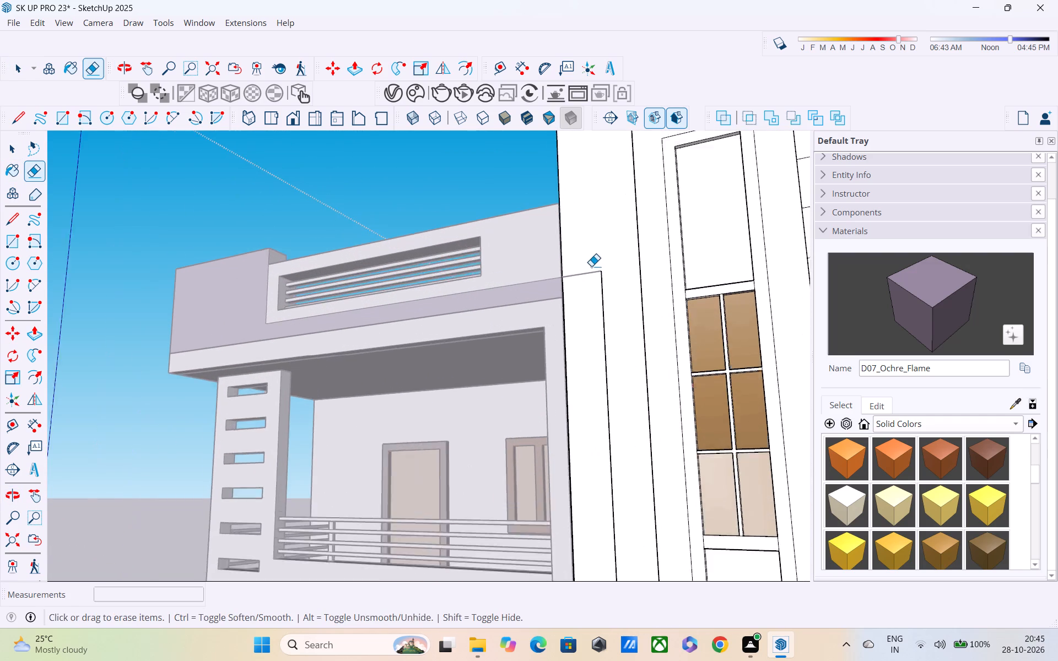
scroll(591, 266, "up", 7)
middle_click_drag(576, 282, 446, 344)
scroll(501, 325, "up", 3)
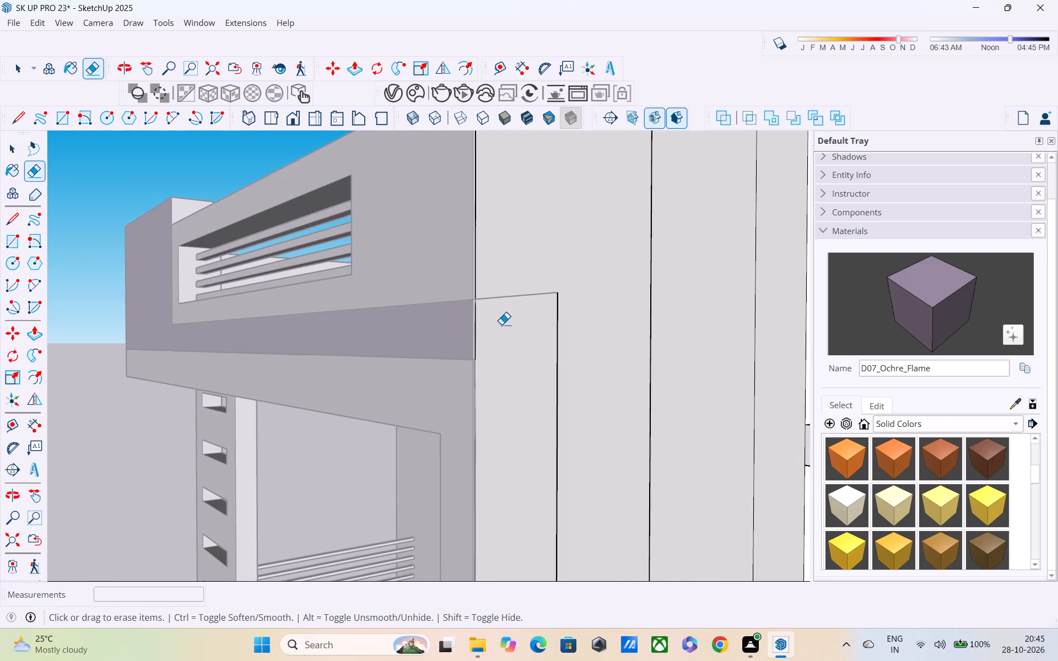
key("l")
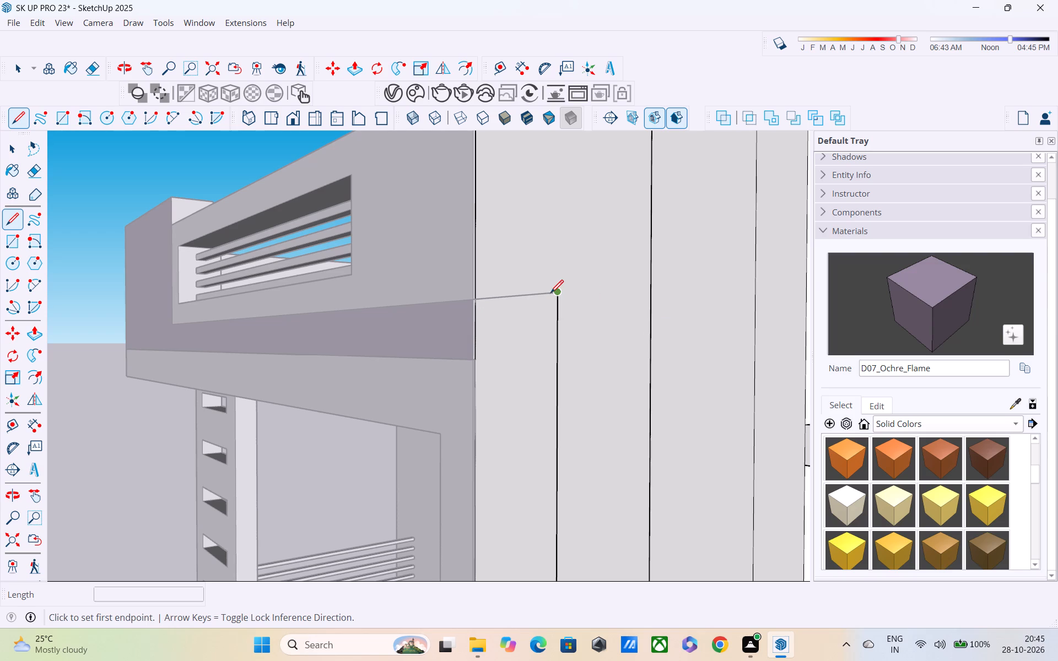
left_click(550, 294)
left_click(474, 296)
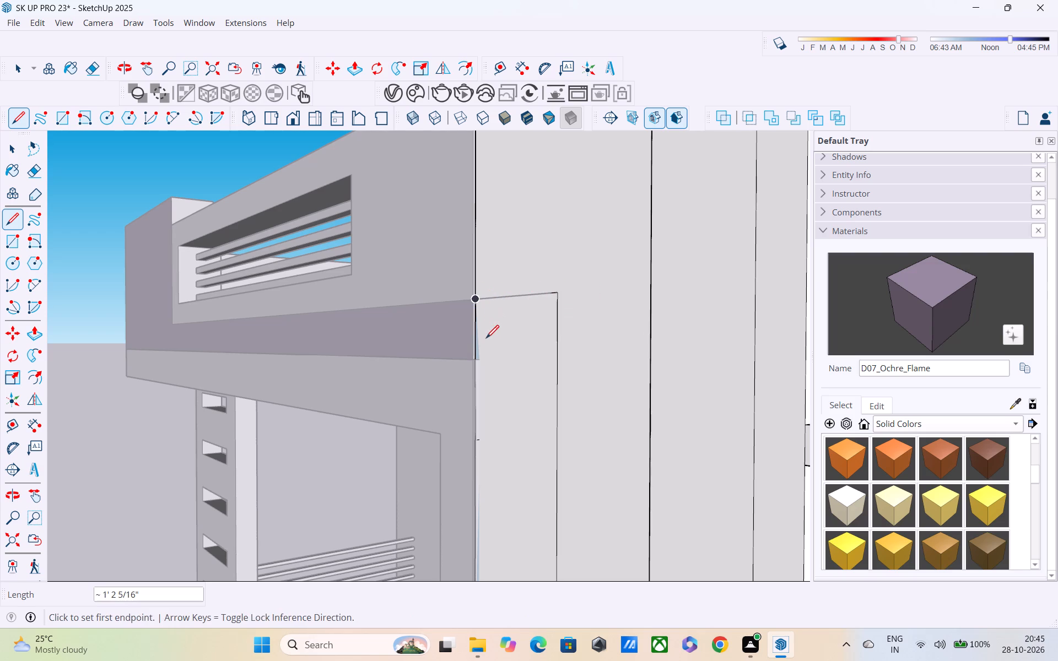
Draw a vertical line from the parapet corner down to the narrow strip's bottom corner beside the front steps.
scroll(478, 305, "up", 9)
left_click(476, 303)
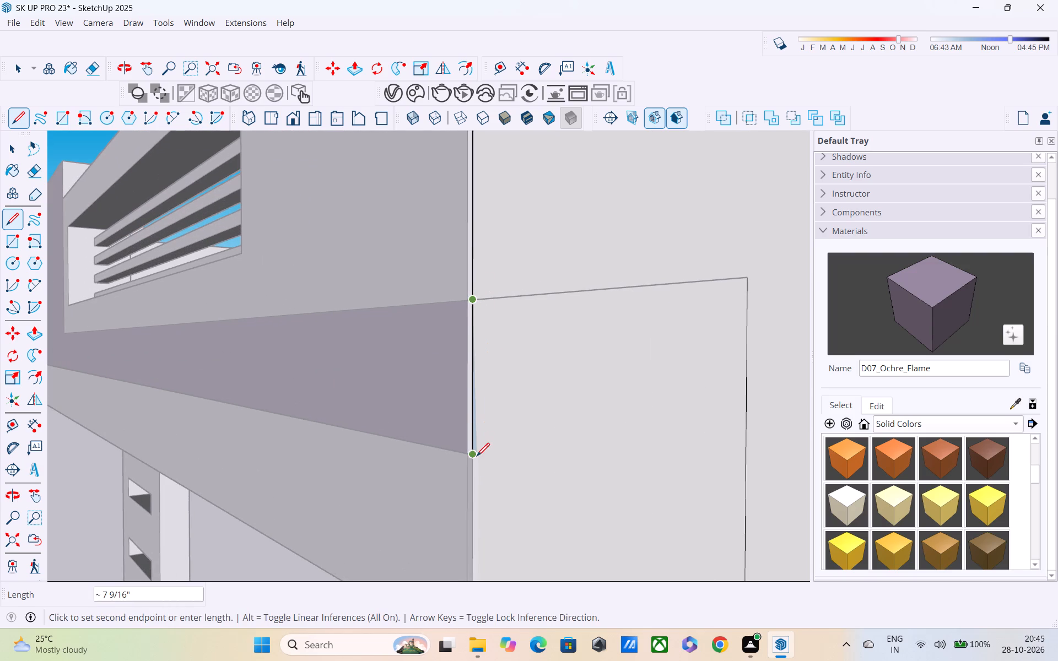
middle_click_drag(477, 460, 468, 210, "shift")
scroll(468, 335, "down", 3)
middle_click_drag(470, 367, 478, 146)
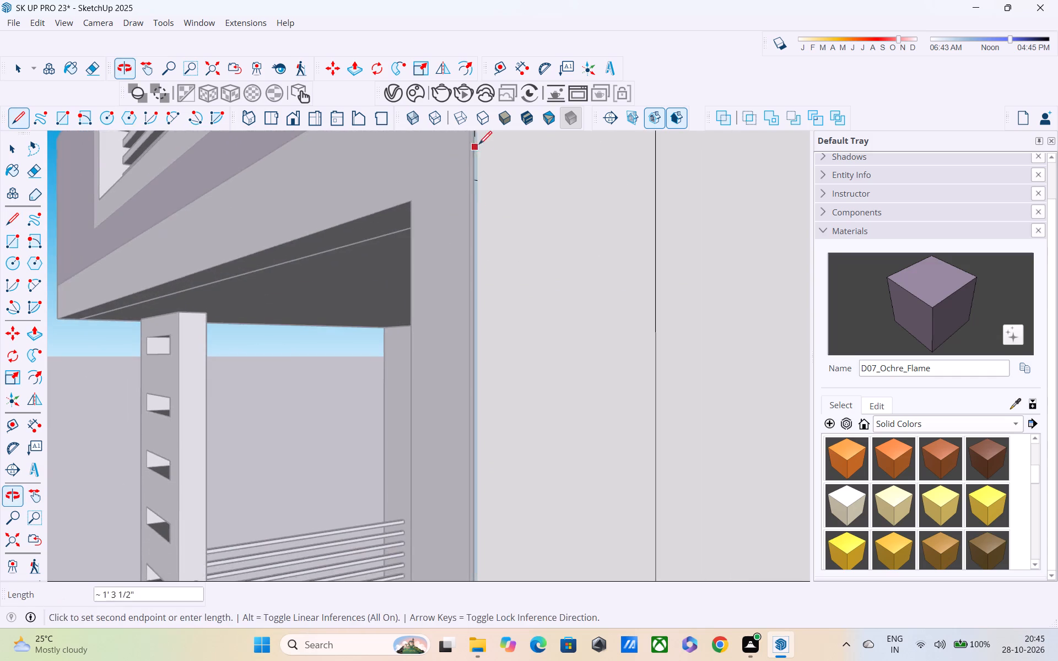
scroll(479, 285, "down", 3)
middle_click_drag(479, 327, 479, 60)
scroll(479, 60, "up", 1)
scroll(477, 230, "down", 5)
middle_click_drag(477, 317, 477, 16, "shift")
scroll(477, 242, "down", 2)
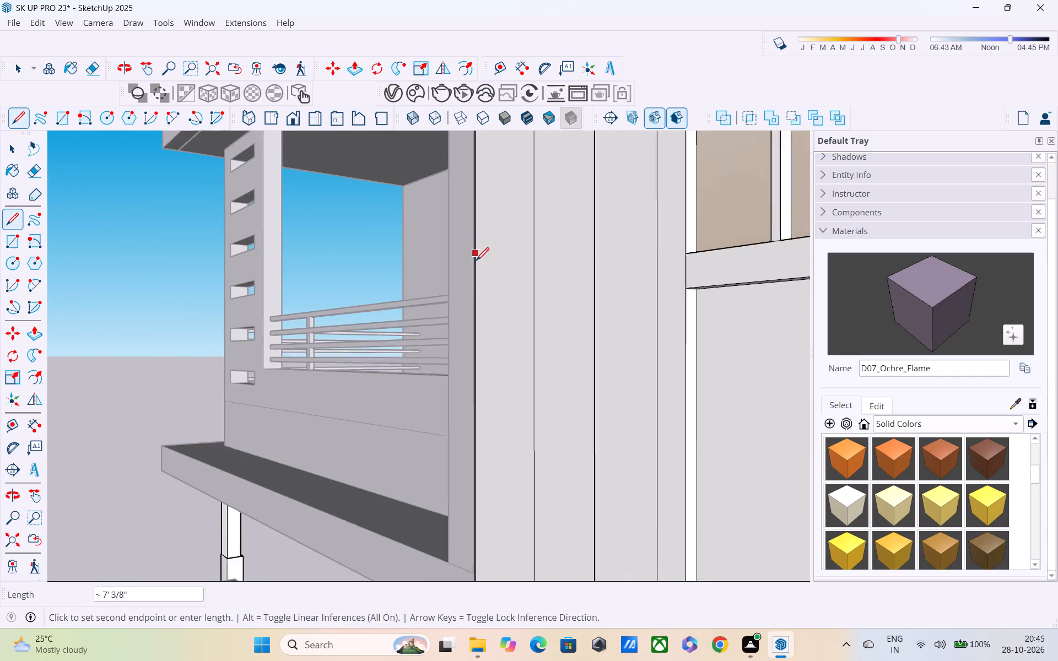
scroll(476, 262, "down", 1)
scroll(473, 329, "down", 1)
middle_click_drag(468, 364, 481, 51)
scroll(481, 56, "up", 1)
middle_click_drag(476, 353, 501, 30)
left_click(556, 235)
middle_click_drag(560, 229, 496, 410)
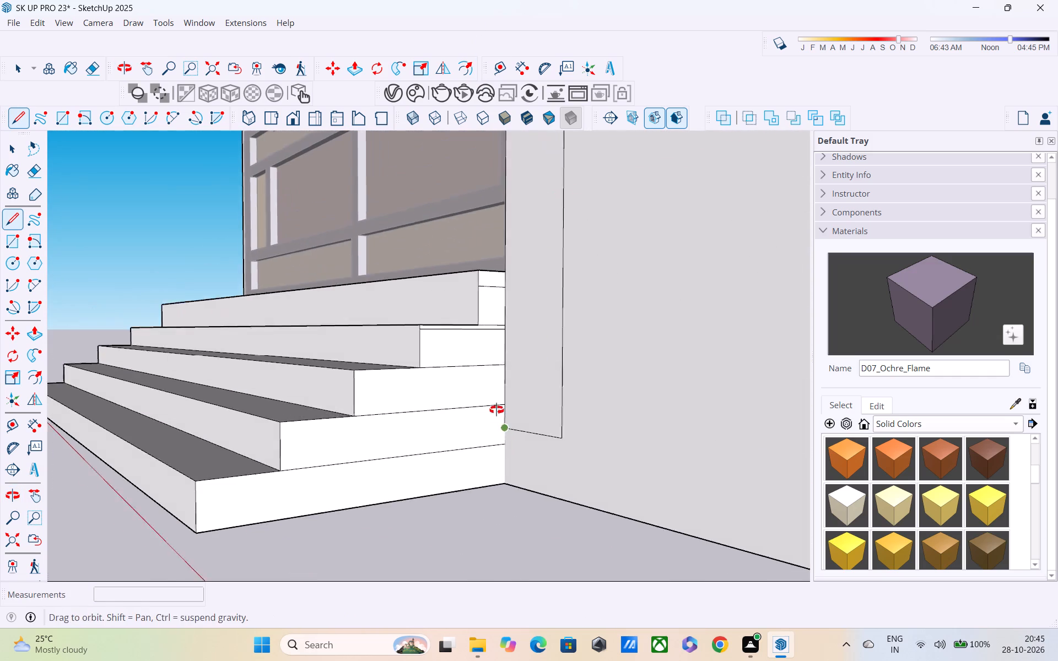
middle_click_drag(496, 410, 496, 409)
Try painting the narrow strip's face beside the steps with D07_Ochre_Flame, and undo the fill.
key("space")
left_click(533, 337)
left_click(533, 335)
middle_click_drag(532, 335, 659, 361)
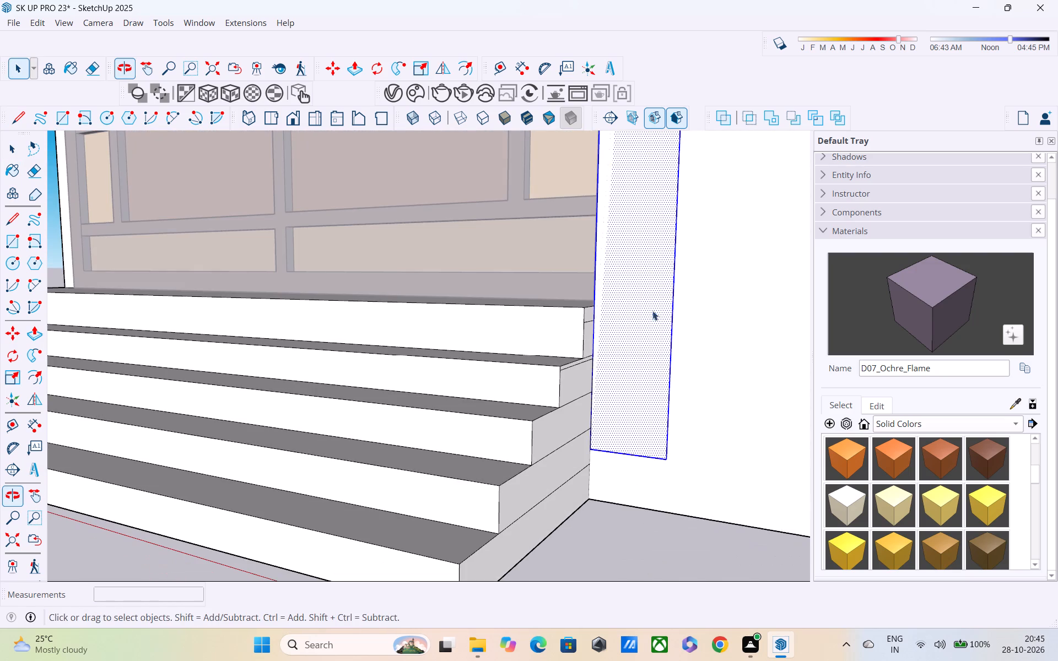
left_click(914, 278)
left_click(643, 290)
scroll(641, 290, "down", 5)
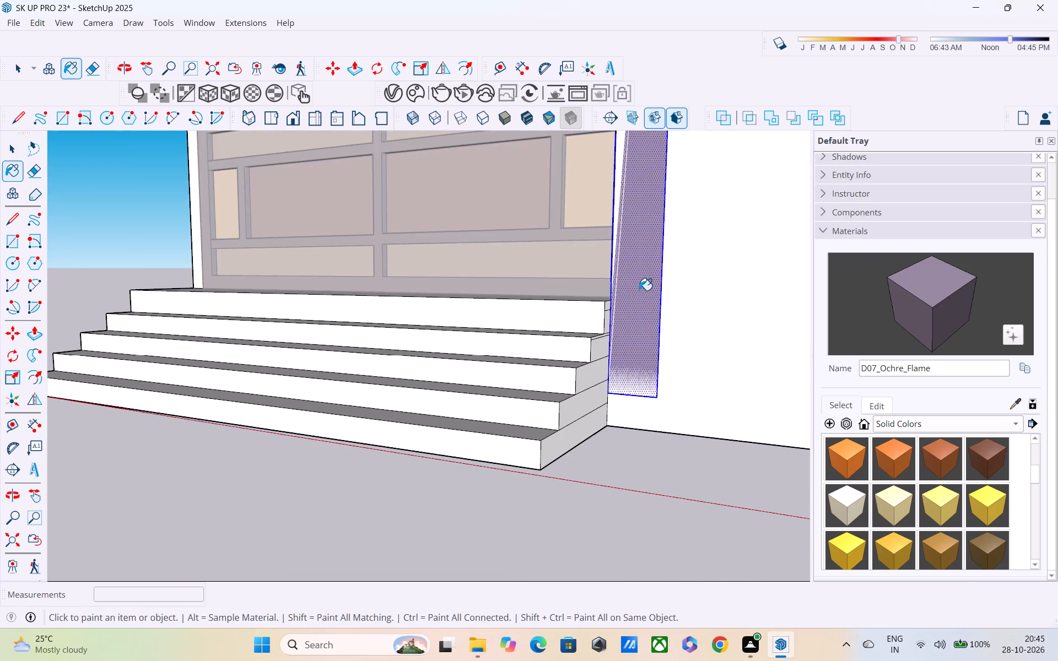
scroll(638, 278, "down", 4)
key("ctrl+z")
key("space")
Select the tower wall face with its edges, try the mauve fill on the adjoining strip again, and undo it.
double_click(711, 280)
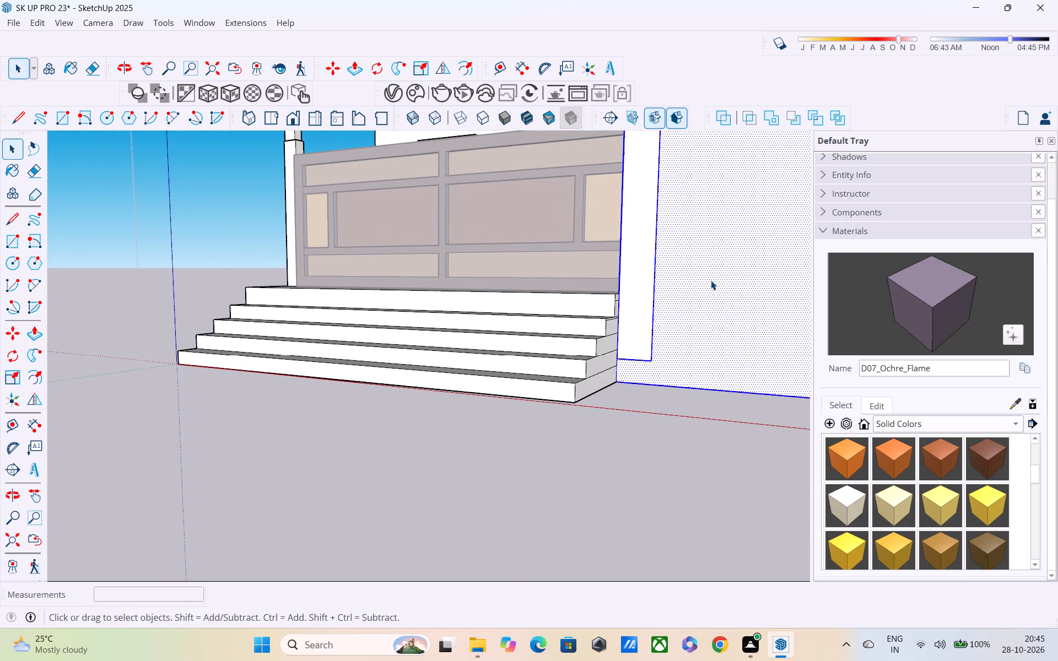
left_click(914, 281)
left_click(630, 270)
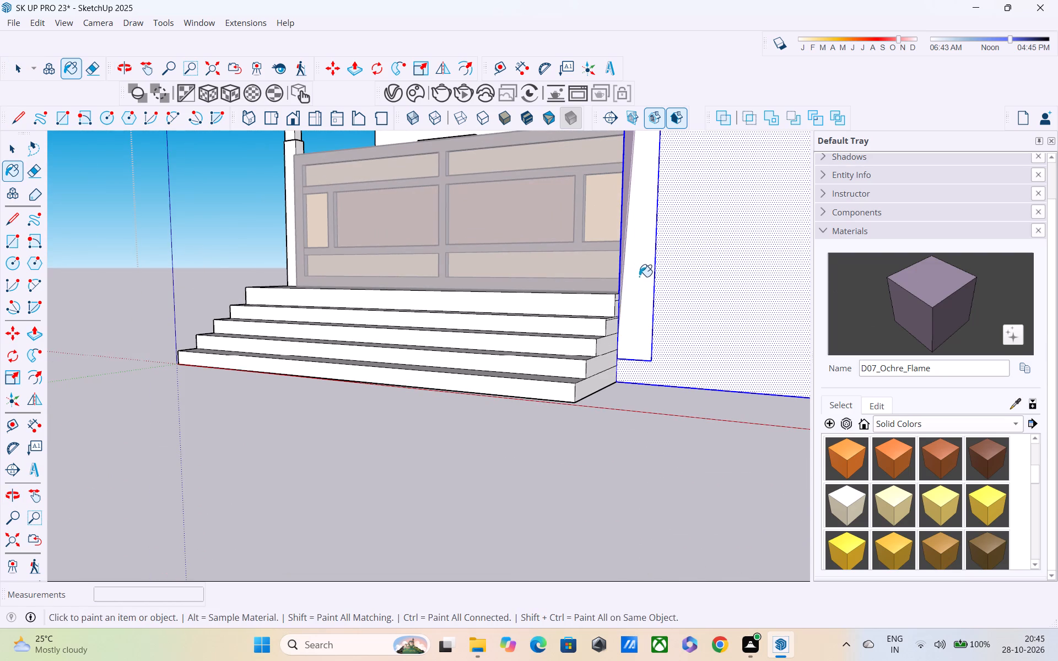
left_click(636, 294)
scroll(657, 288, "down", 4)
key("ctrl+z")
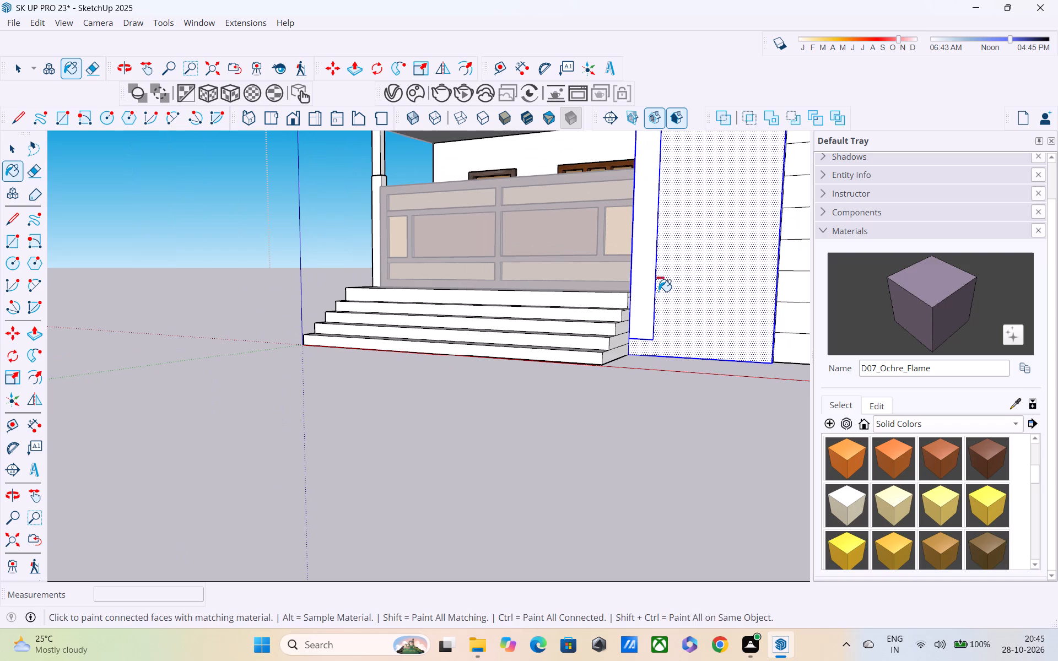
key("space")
Select the narrow strip's face with its edges, paint it with the mauve D07_Ochre_Flame material, and leave the group.
scroll(661, 290, "down", 3)
scroll(575, 302, "down", 4)
left_click(397, 330)
scroll(641, 256, "up", 1)
middle_click_drag(641, 256, 623, 431)
scroll(623, 428, "down", 1)
scroll(622, 215, "up", 2)
middle_click_drag(626, 284, 627, 417, "shift")
scroll(639, 290, "up", 9)
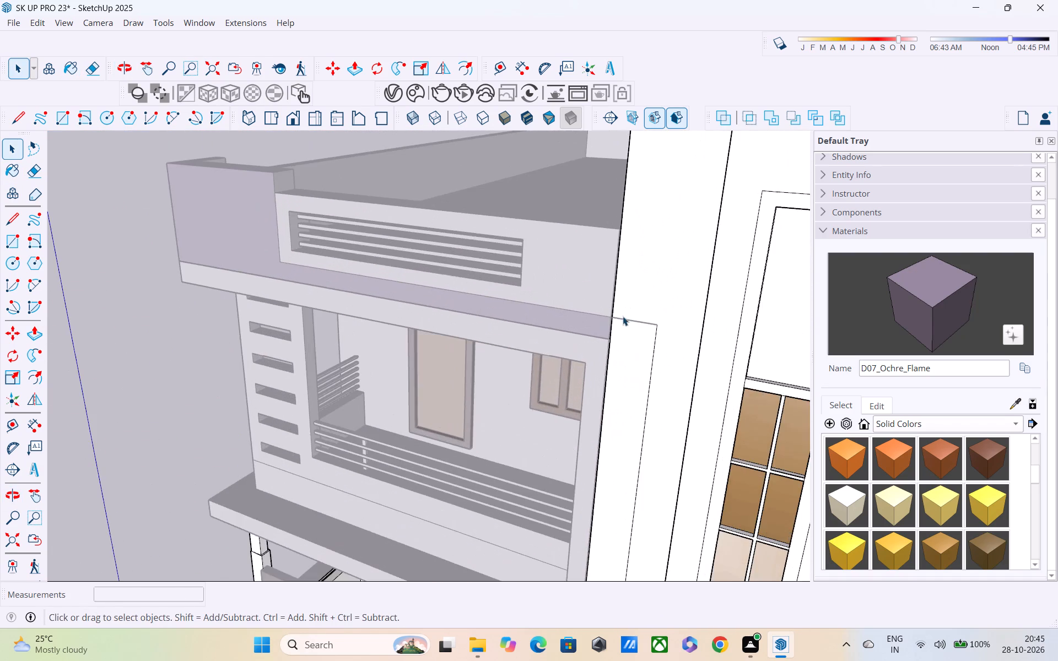
scroll(620, 323, "up", 1)
middle_click_drag(620, 323, 608, 201)
left_click(638, 267)
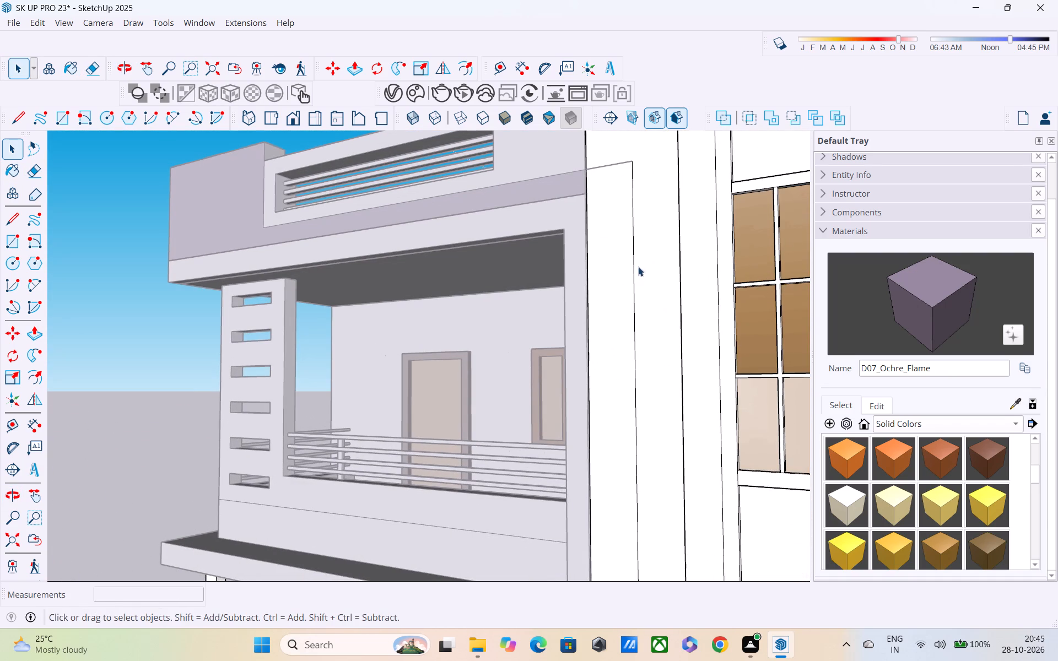
double_click(620, 270)
left_click(936, 299)
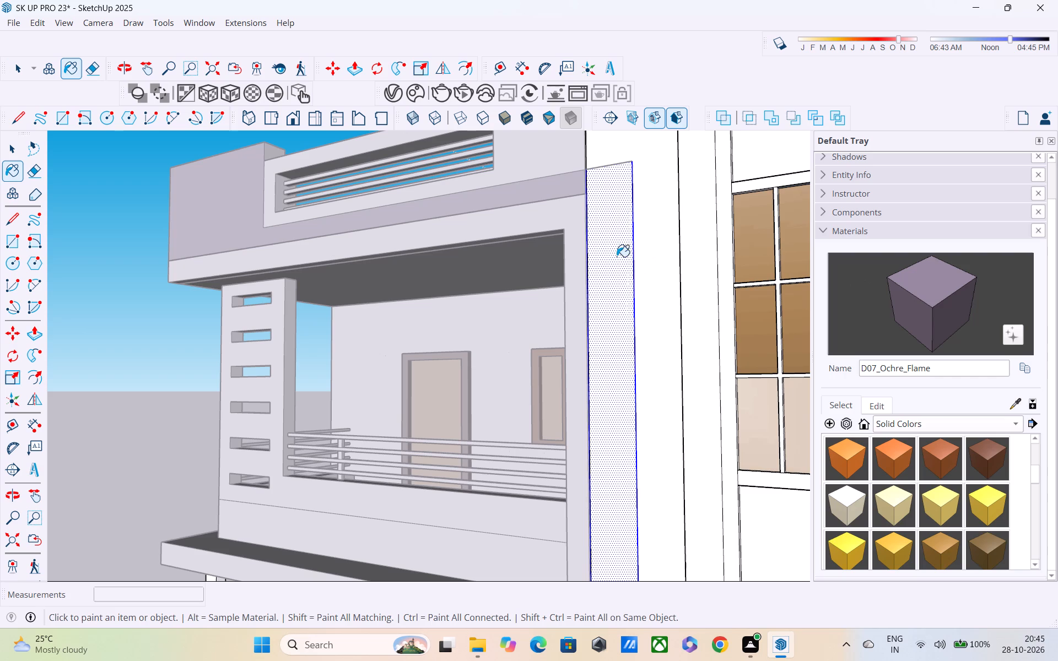
left_click(616, 257)
scroll(613, 257, "down", 13)
key("space")
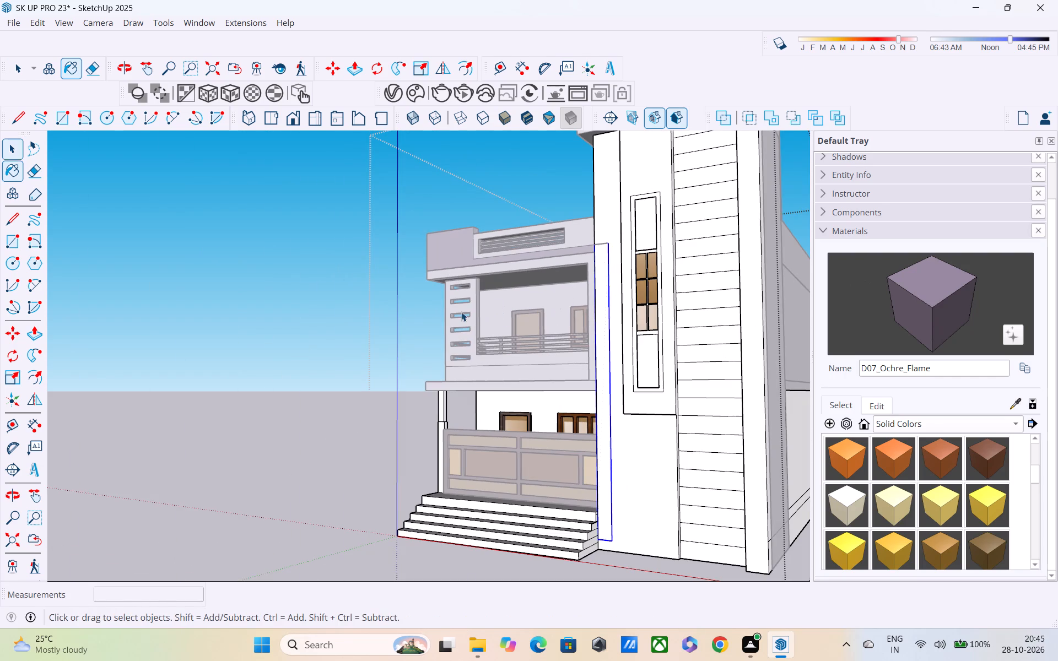
left_click(306, 297)
middle_click_drag(474, 340, 684, 335)
scroll(577, 313, "up", 4)
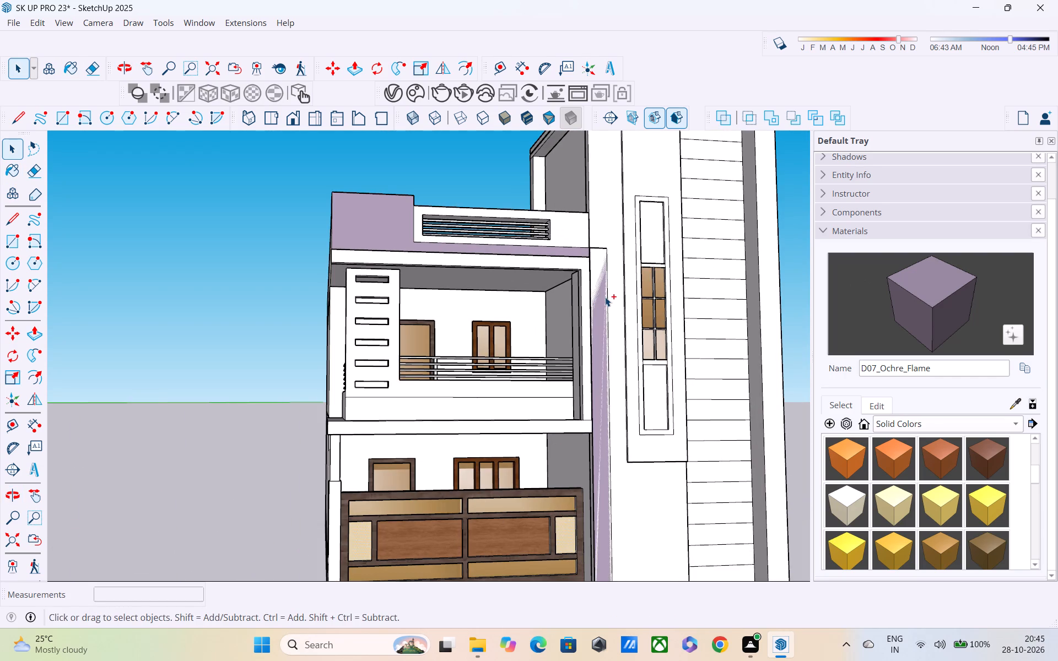
Undo the last operation, open the wall group, and delete the narrow strip's mauve face beside the balcony.
key("ctrl+z")
left_click(600, 308, "alt")
left_click(600, 309)
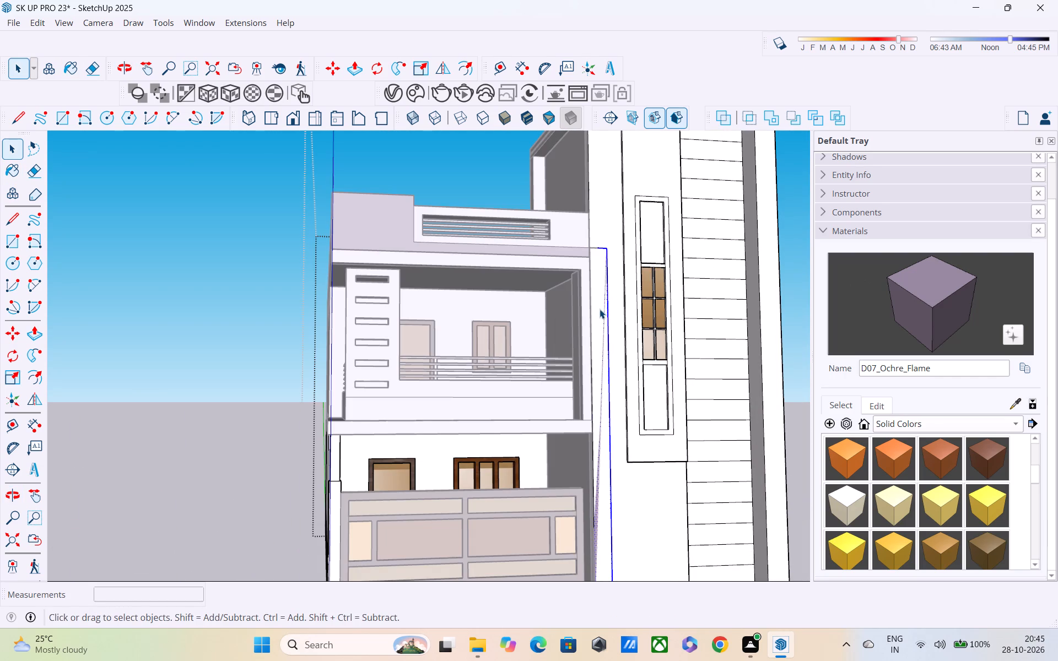
triple_click(598, 306)
scroll(598, 301, "up", 3)
middle_click_drag(595, 303, 582, 315)
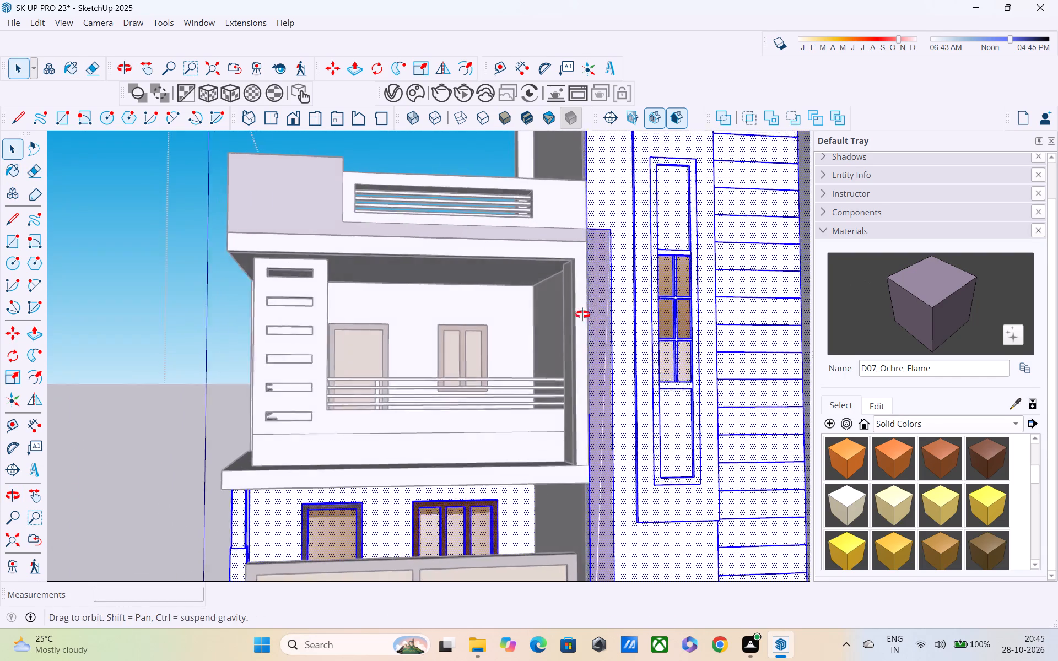
middle_click_drag(582, 315, 429, 313)
left_click(184, 295)
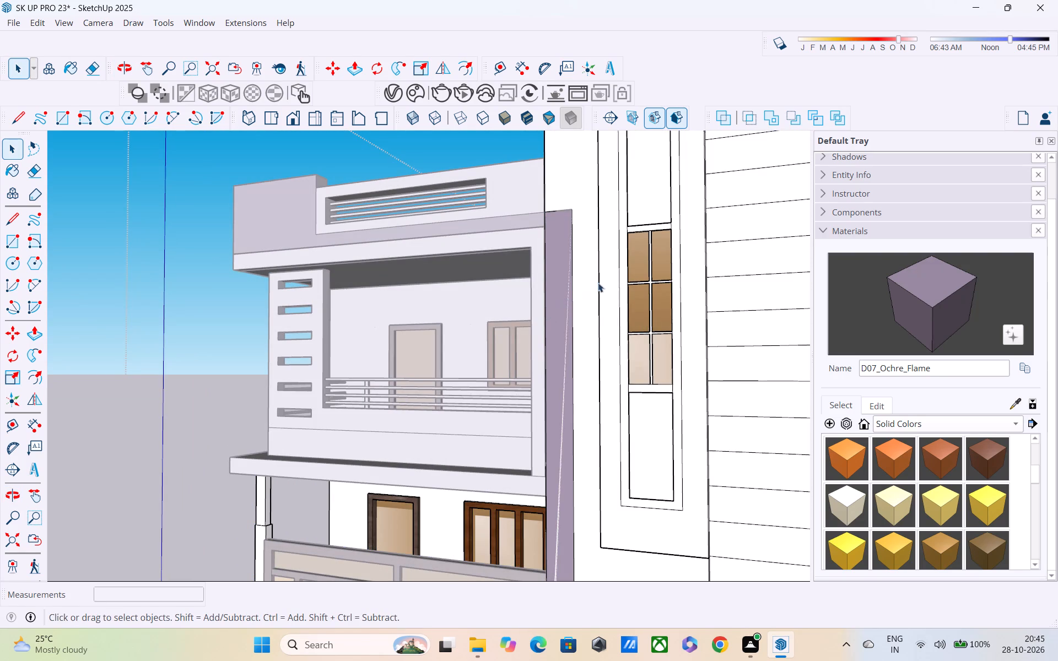
key("Delete")
key("Delete")
left_click(560, 278)
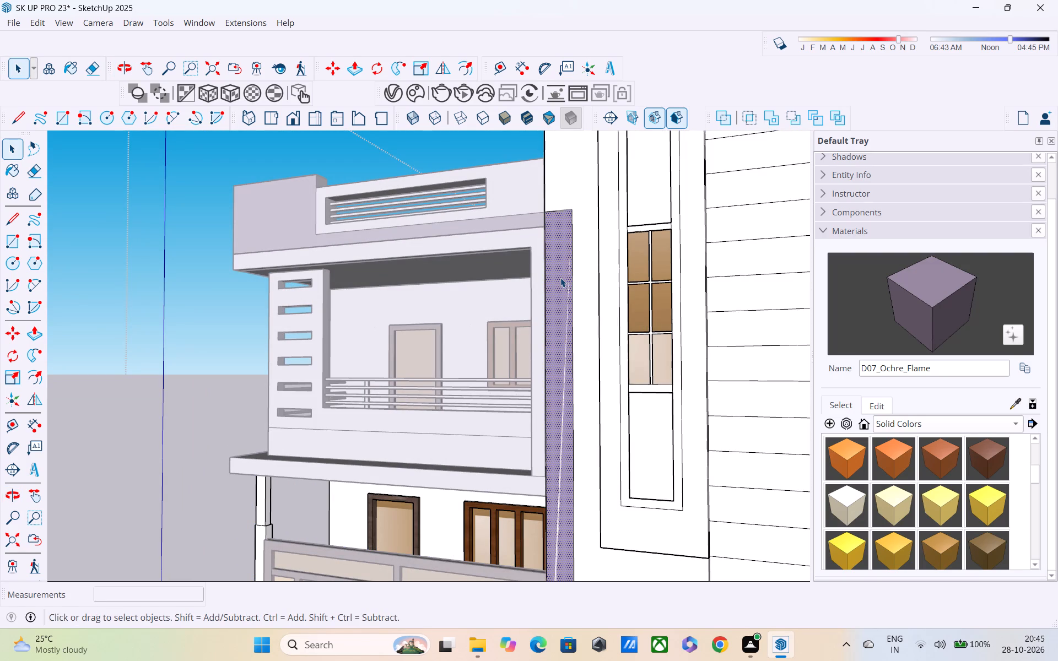
key("Delete")
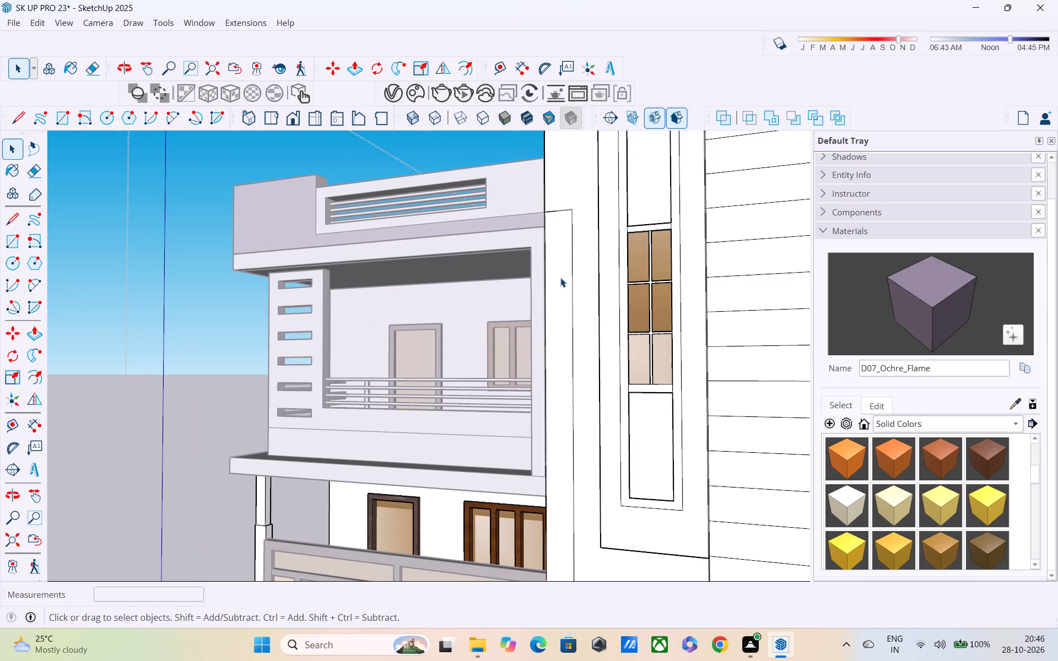
Erase the narrow strip's long vertical edge on the tower wall and try to erase its short top edge.
key("e")
left_click_drag(570, 284, 575, 295)
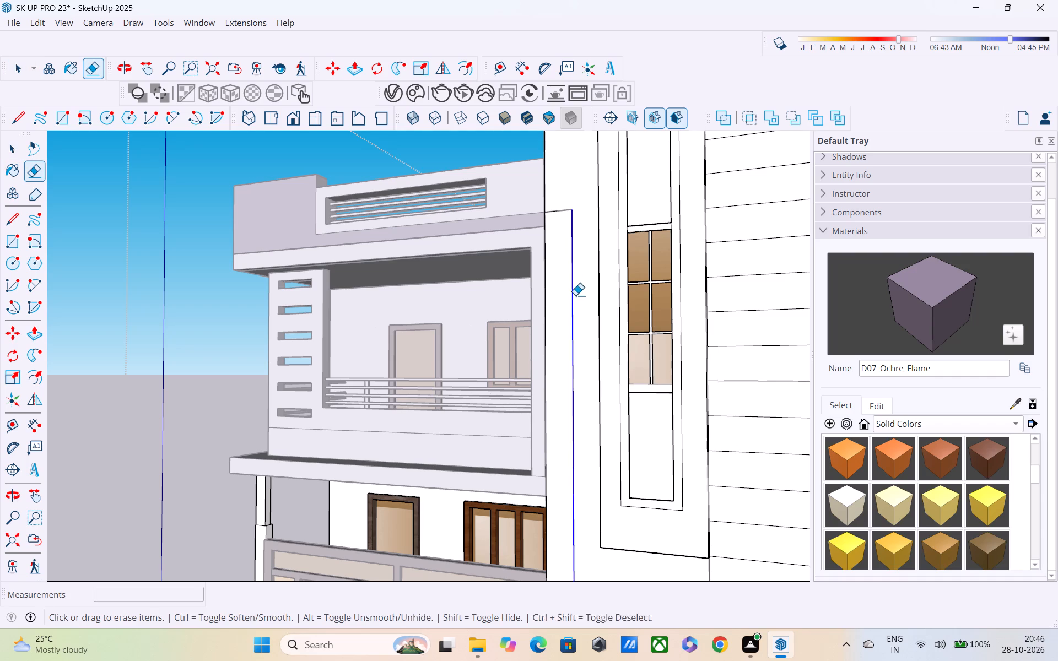
left_click_drag(575, 295, 576, 296)
left_click_drag(563, 205, 562, 226)
left_click_drag(565, 193, 564, 214)
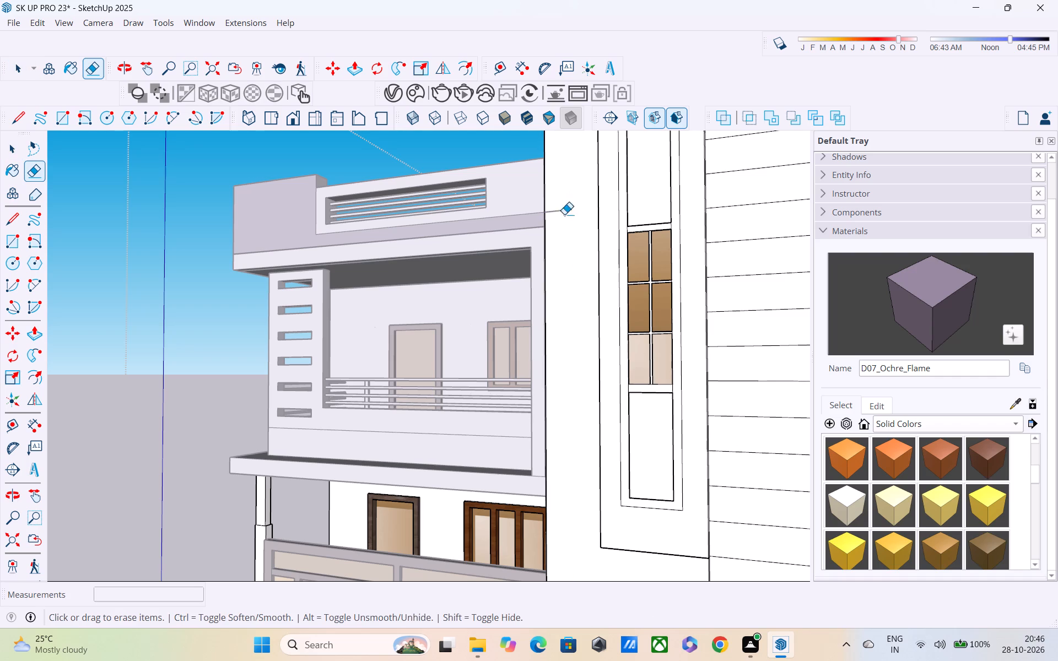
left_click_drag(564, 214, 564, 236)
Open the parapet group, erase the short horizontal line extending past the parapet onto the tower wall, and leave the group.
left_click(523, 200)
key("space")
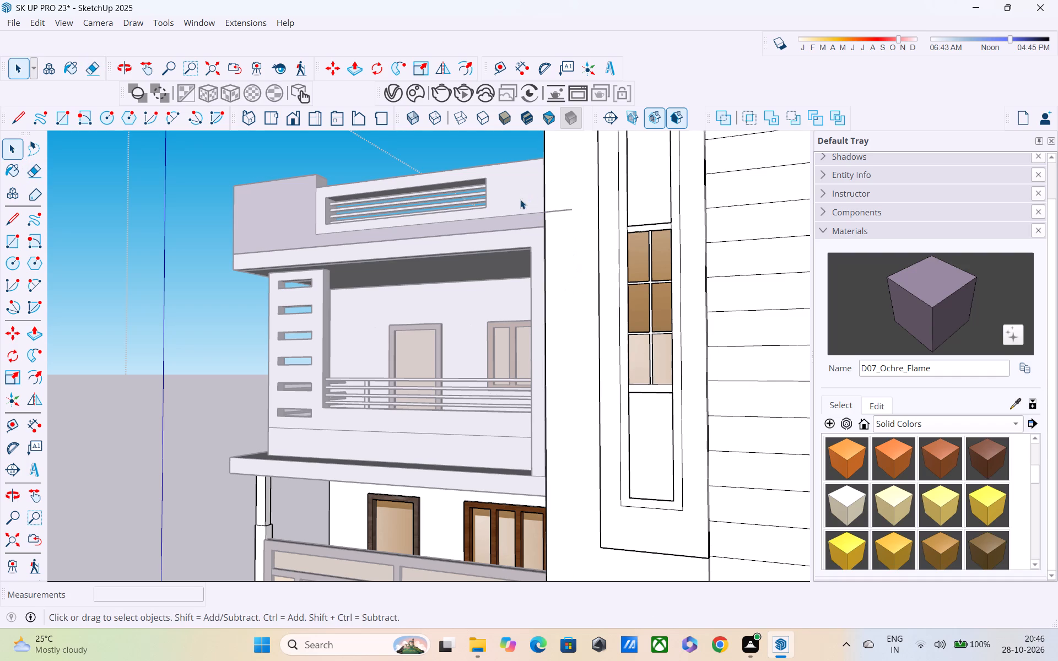
double_click(517, 197)
key("r")
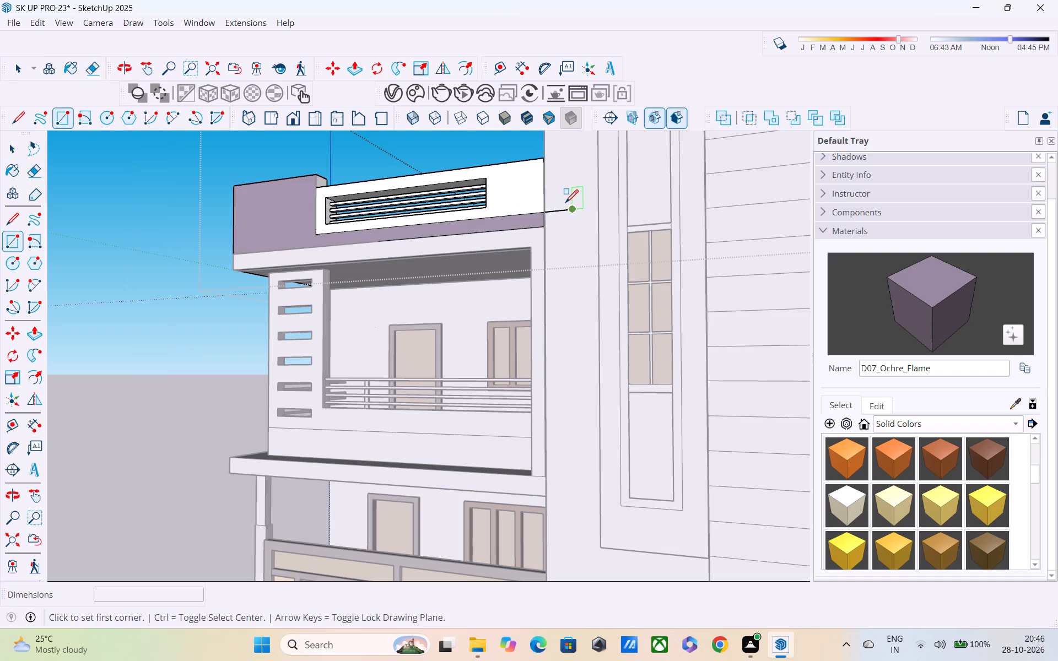
key("e")
left_click_drag(561, 199, 560, 215)
scroll(557, 246, "down", 3)
middle_click_drag(557, 297, 565, 138, "shift")
scroll(565, 138, "up", 1)
scroll(559, 173, "down", 4)
scroll(560, 431, "up", 4)
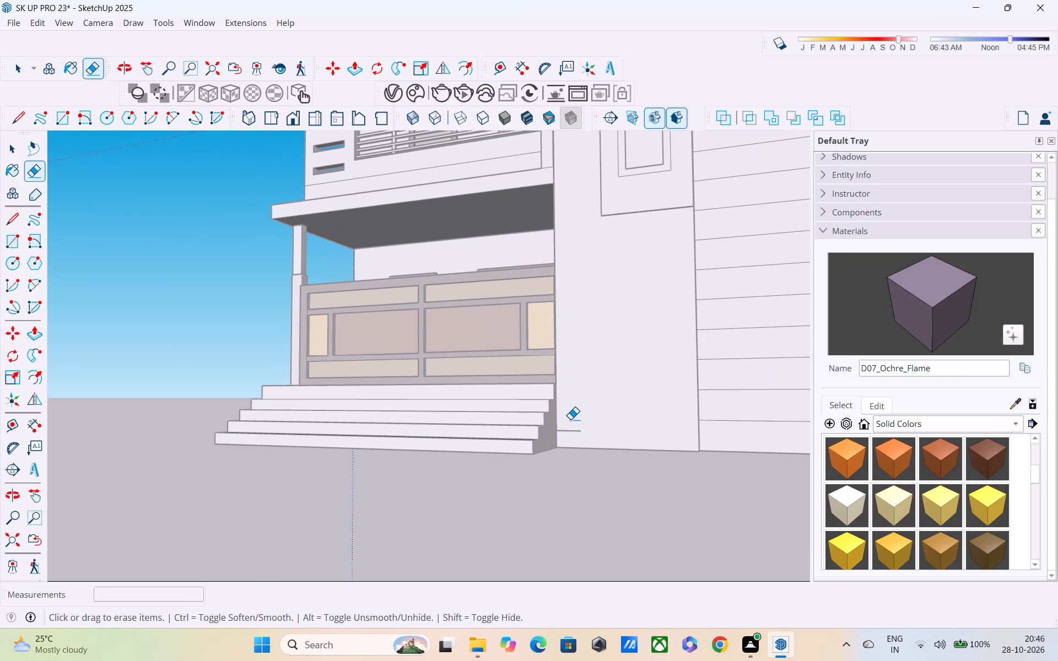
key("space")
key("space")
left_click(528, 482)
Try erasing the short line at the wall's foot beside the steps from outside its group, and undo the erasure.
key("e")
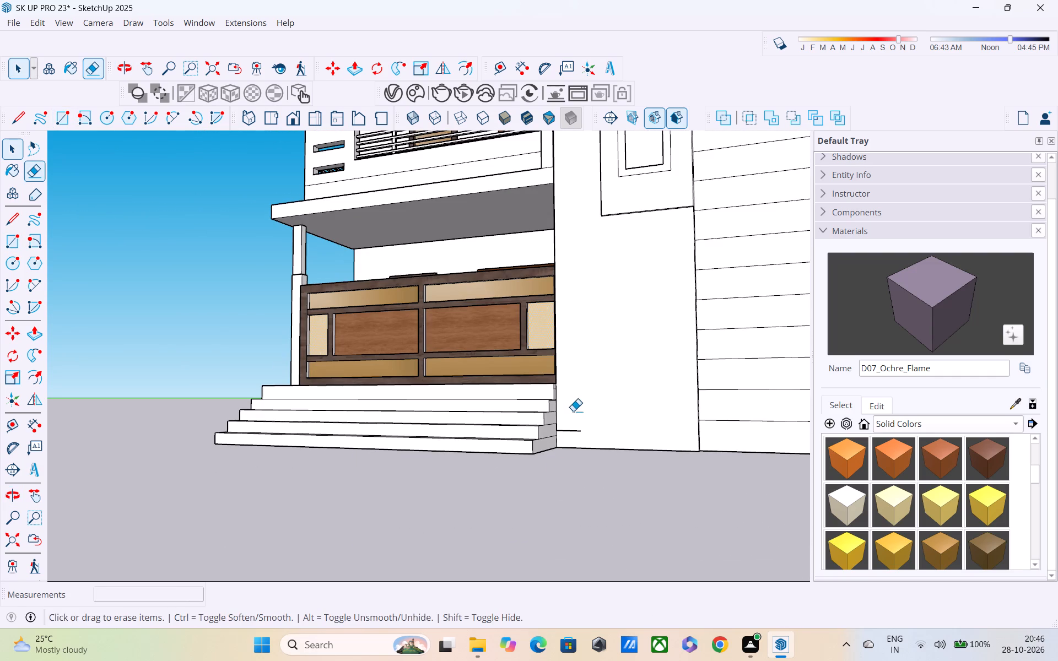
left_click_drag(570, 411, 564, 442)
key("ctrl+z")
Open the wall group and erase the short horizontal line at the tower wall's foot beside the front steps.
key("space")
scroll(579, 421, "up", 4)
double_click(578, 448)
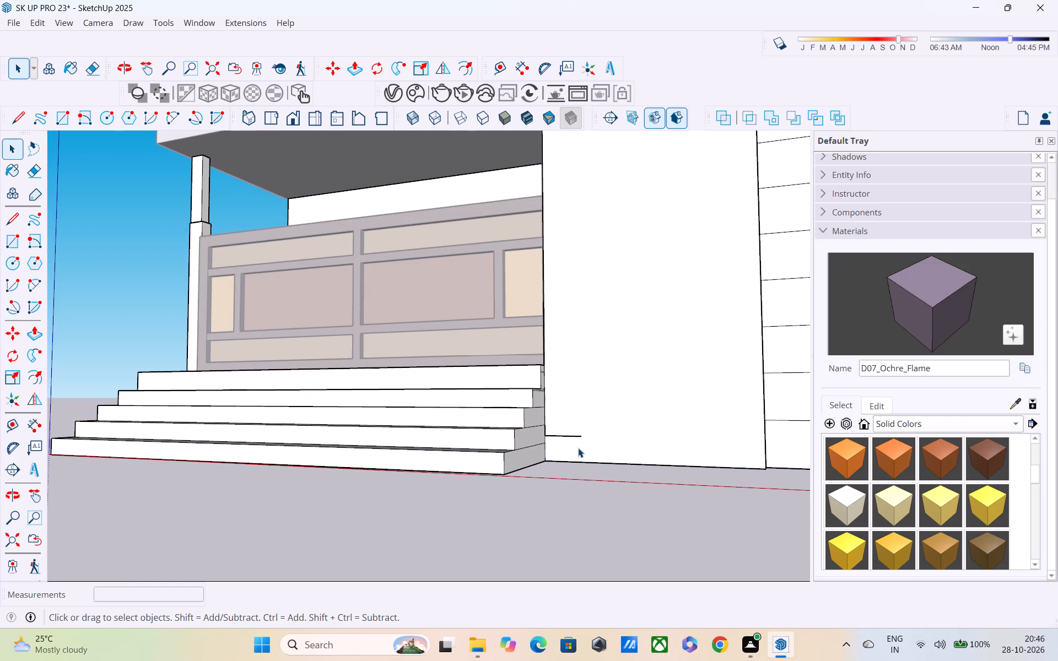
key("e")
left_click_drag(578, 419, 577, 446)
Outline a vertical strip on the tower wall, about 11" wide and 24' 10" high, from beside the lowest steps up to the parapet's mauve band.
scroll(568, 428, "down", 4)
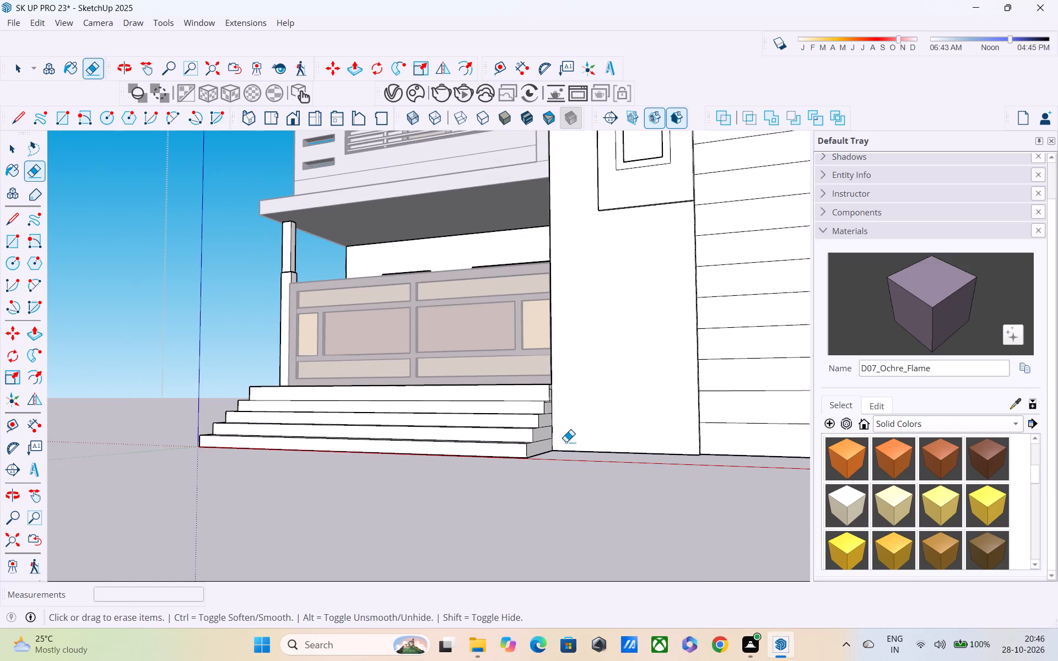
scroll(566, 442, "down", 2)
middle_click_drag(565, 449, 494, 497)
scroll(494, 494, "up", 1)
key("l")
scroll(548, 464, "up", 4)
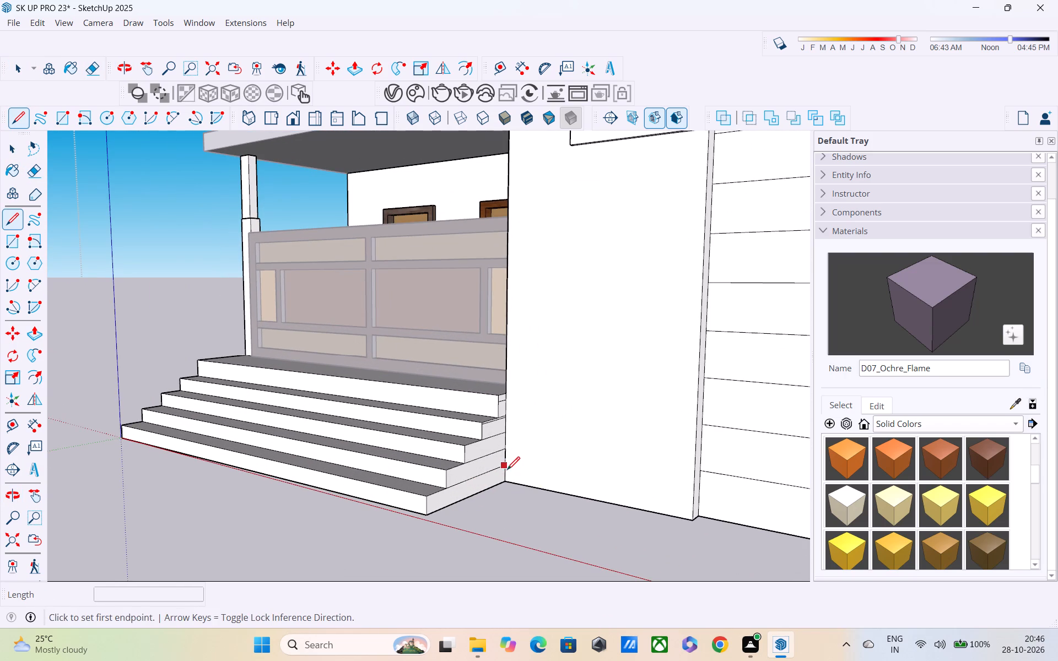
left_click(508, 472)
middle_click_drag(535, 471, 584, 442)
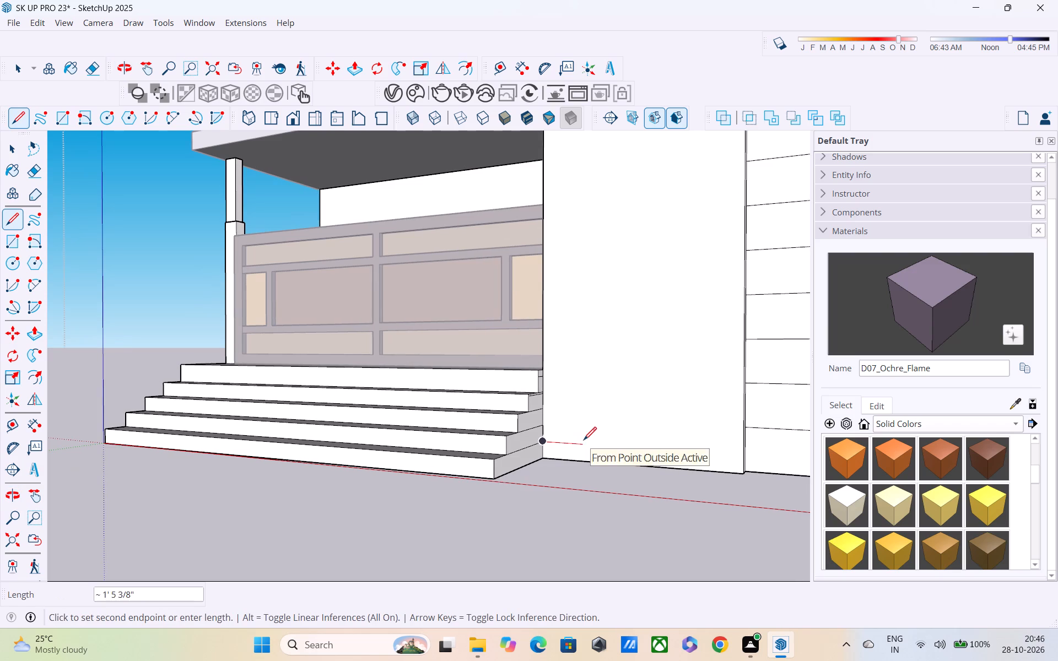
left_click(568, 445)
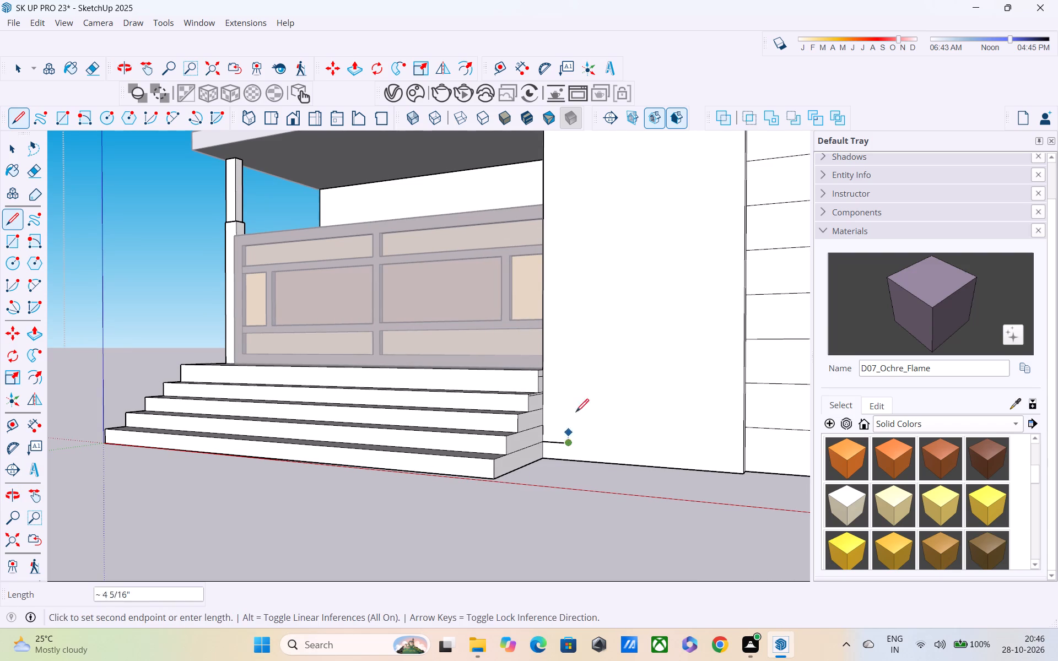
middle_click_drag(568, 353, 569, 513, "shift")
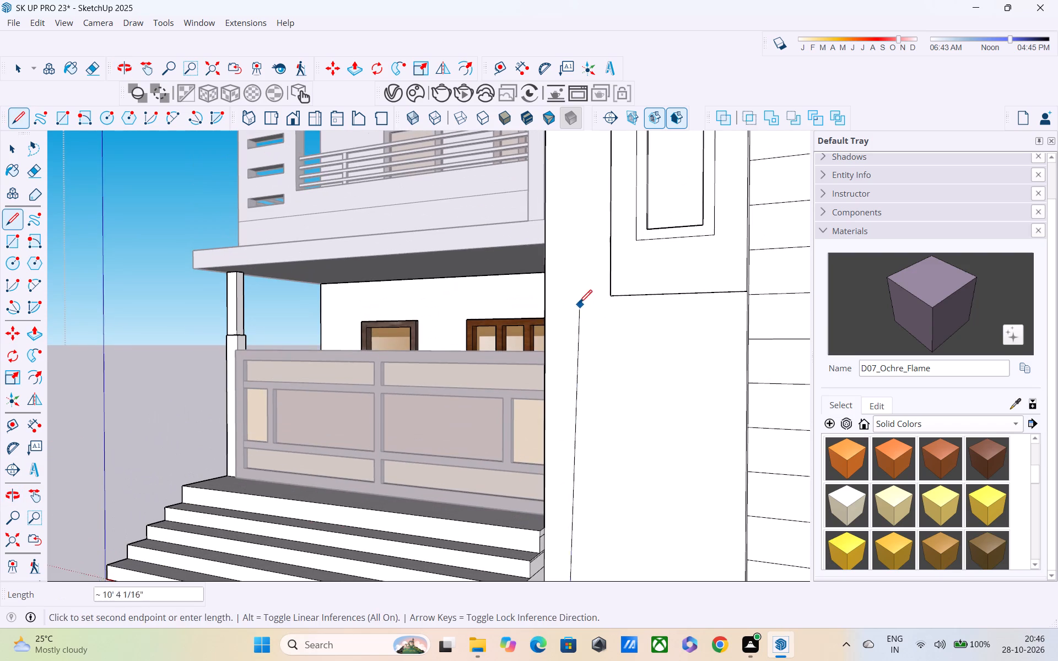
middle_click_drag(575, 296, 585, 513, "shift")
middle_click_drag(593, 291, 593, 503, "shift")
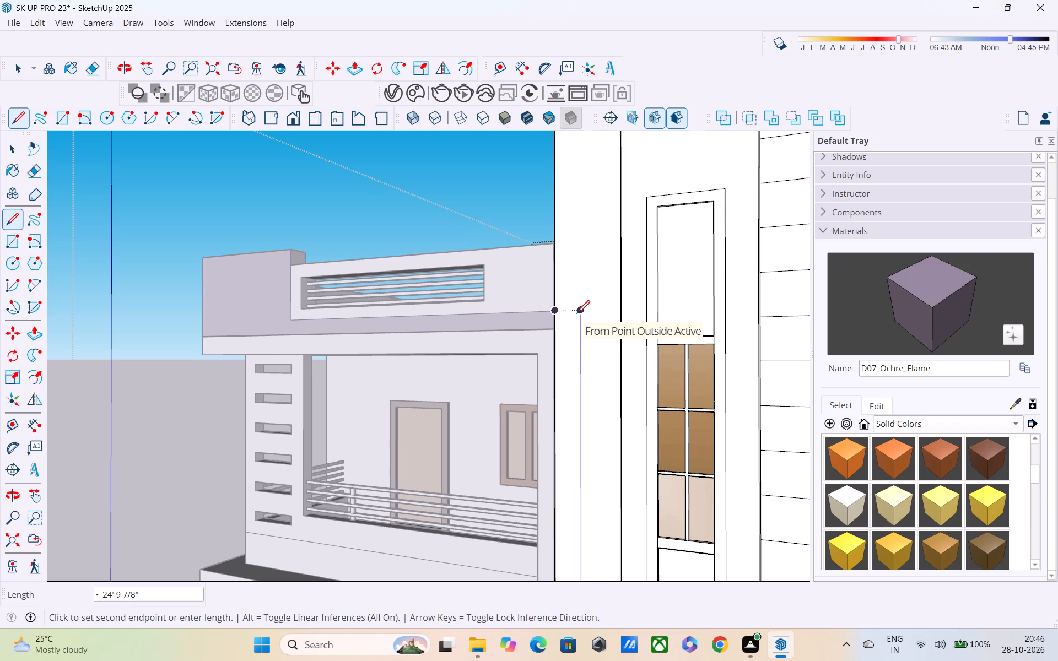
left_click(577, 315)
left_click(557, 313)
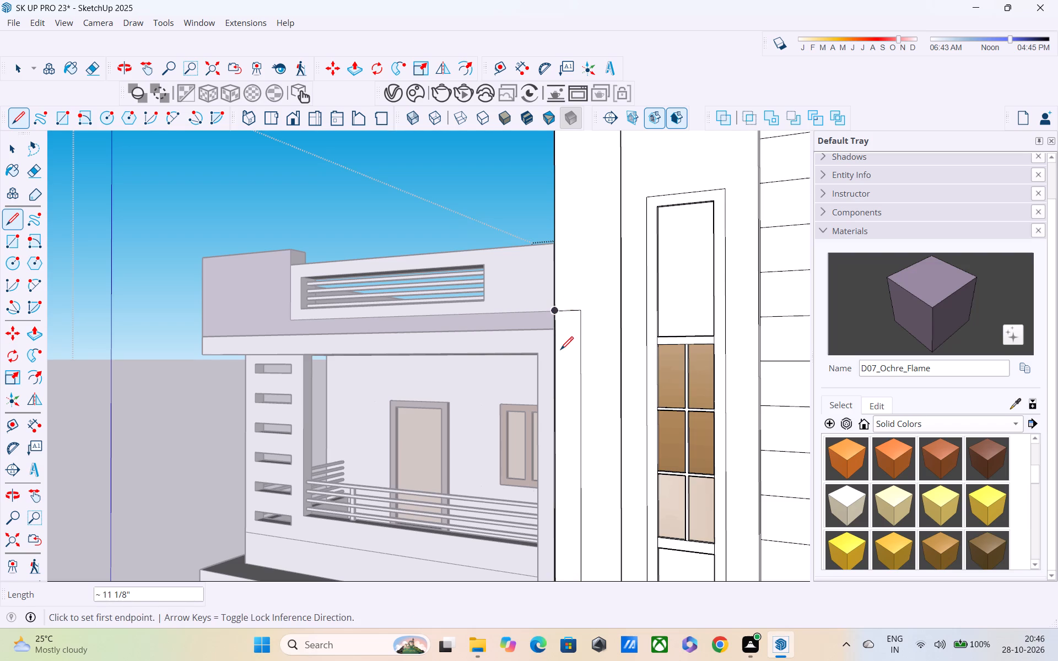
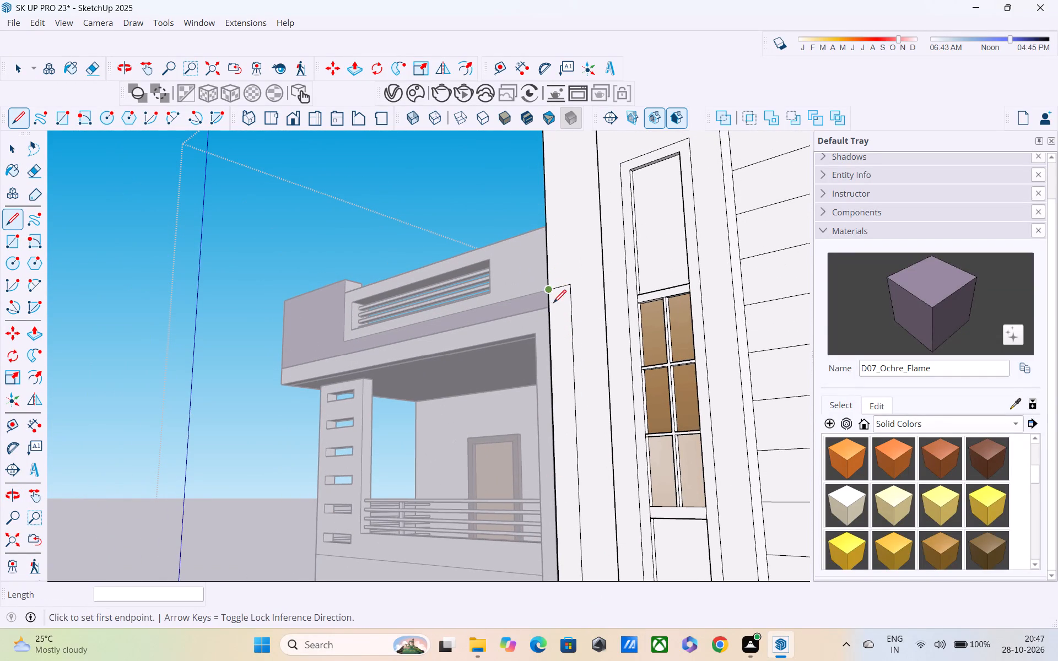
Paint the newly outlined vertical strip beside the balcony with the mauve D07_Ochre_Flame material and leave the wall group.
middle_click_drag(553, 305, 530, 230)
middle_click_drag(538, 305, 519, 378)
scroll(512, 362, "down", 2)
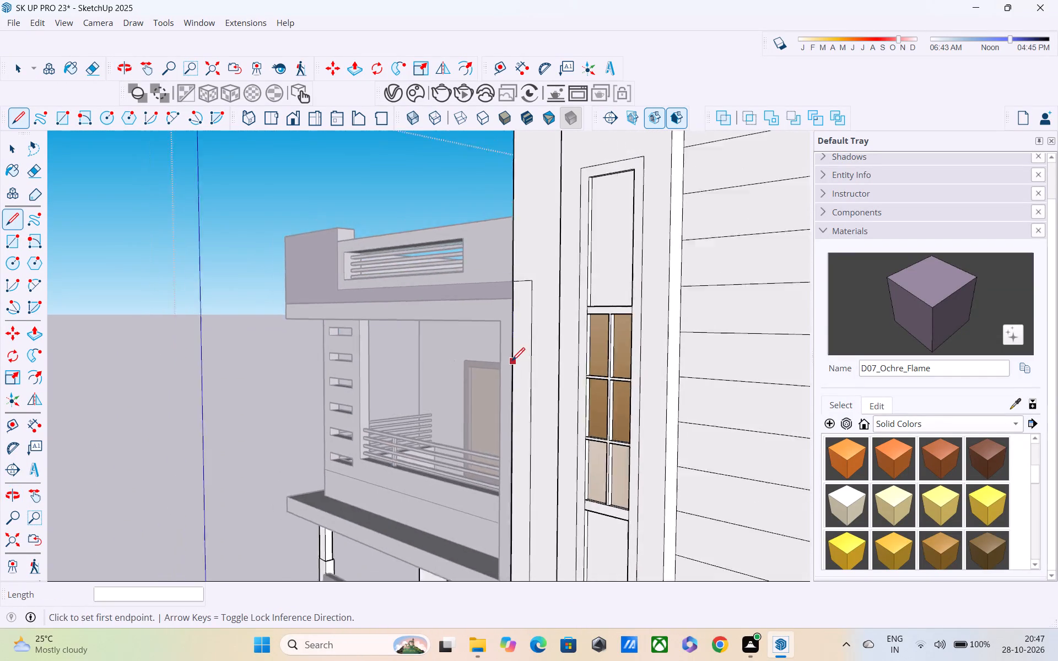
scroll(512, 362, "down", 3)
key("Escape")
middle_click_drag(533, 424, 522, 300)
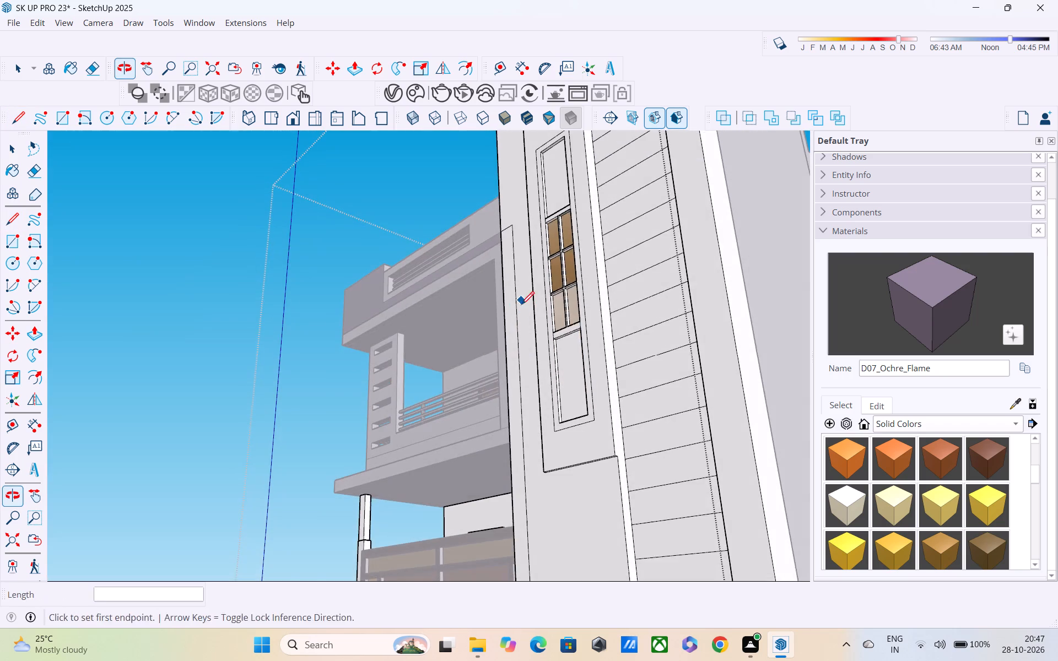
key("space")
scroll(521, 335, "down", 3)
middle_click_drag(564, 424, 638, 464)
left_click(950, 327)
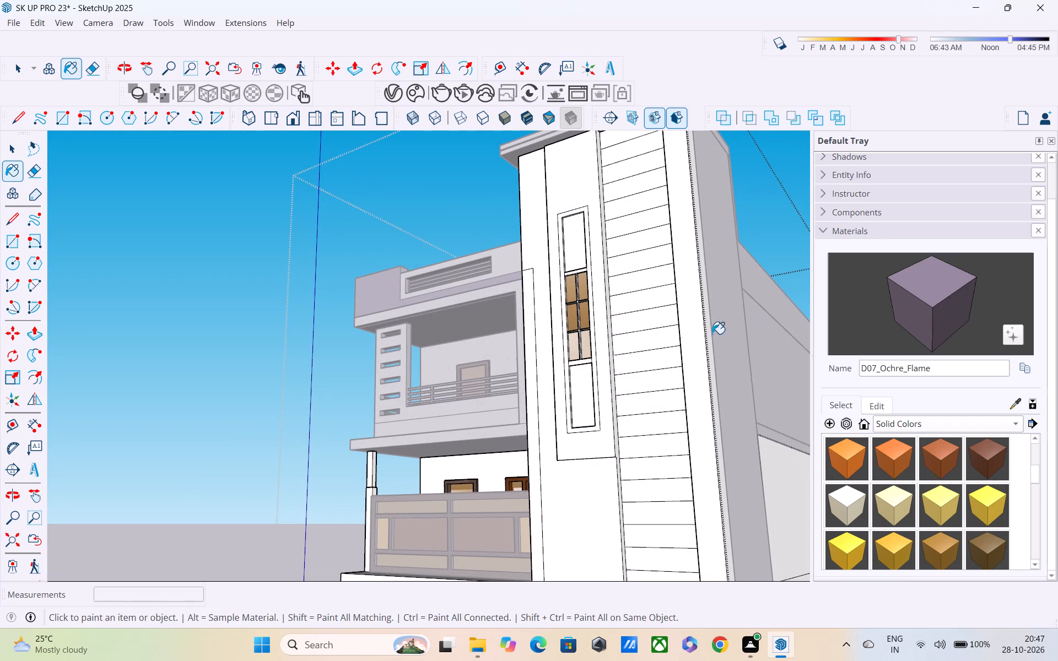
left_click(531, 377)
middle_click_drag(531, 391, 612, 423)
scroll(608, 352, "down", 7)
key("space")
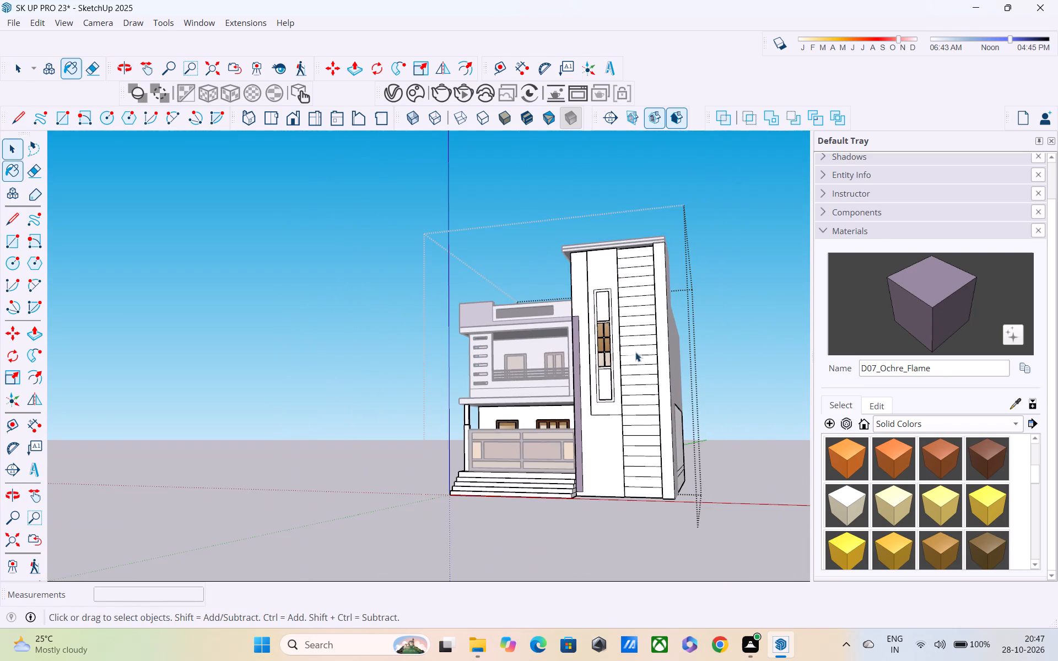
left_click(750, 315)
Open the parapet group, push/pull its narrow end face about 1/2" to meet the tower wall, and leave the group.
middle_click_drag(575, 386, 620, 427)
scroll(571, 324, "up", 11)
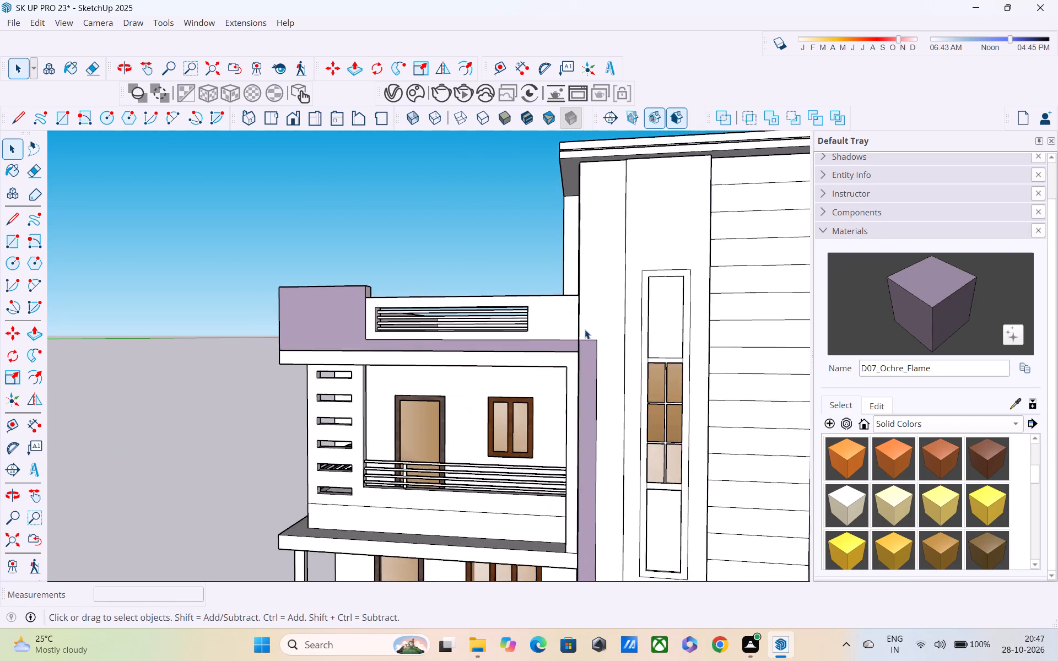
scroll(585, 329, "up", 8)
scroll(584, 348, "down", 5)
scroll(581, 357, "up", 9)
middle_click_drag(567, 359, 429, 379)
scroll(533, 377, "up", 10)
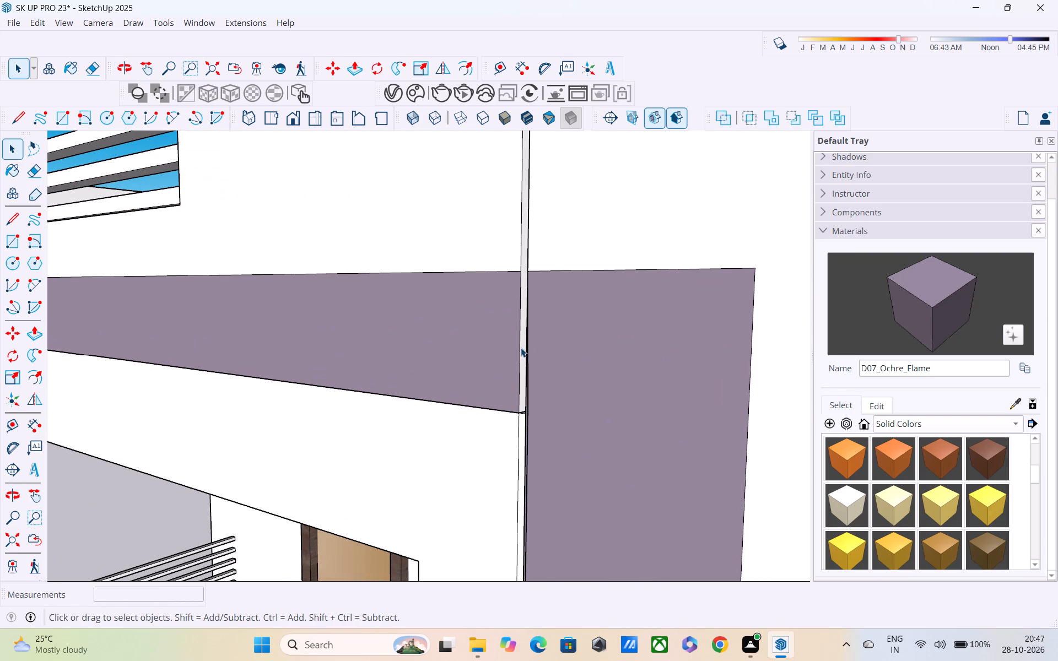
left_click(522, 351)
double_click(524, 360)
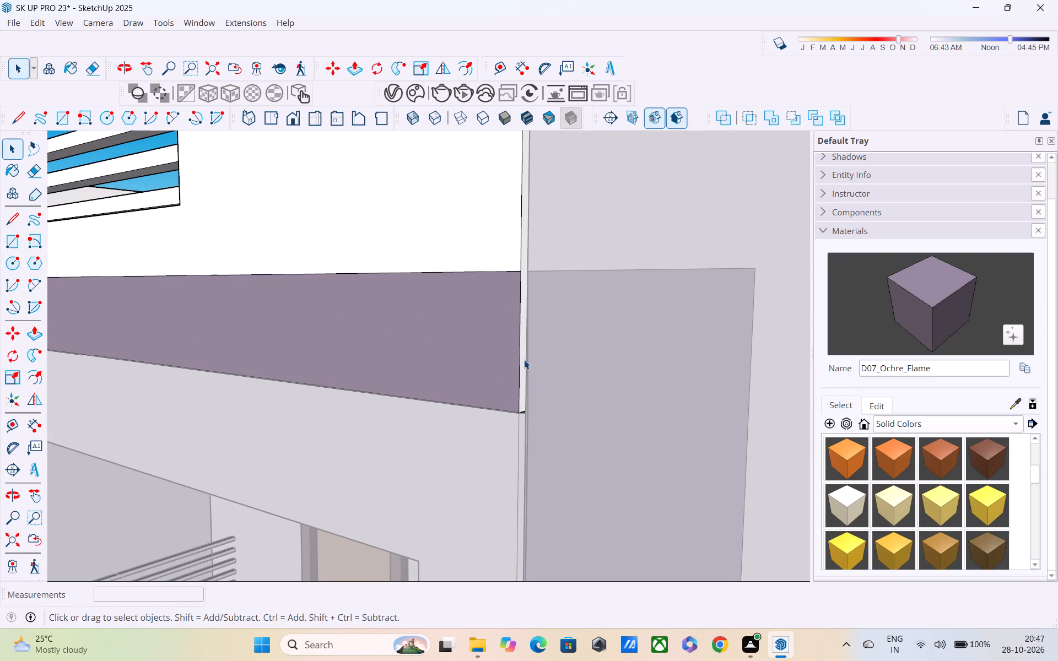
double_click(524, 360)
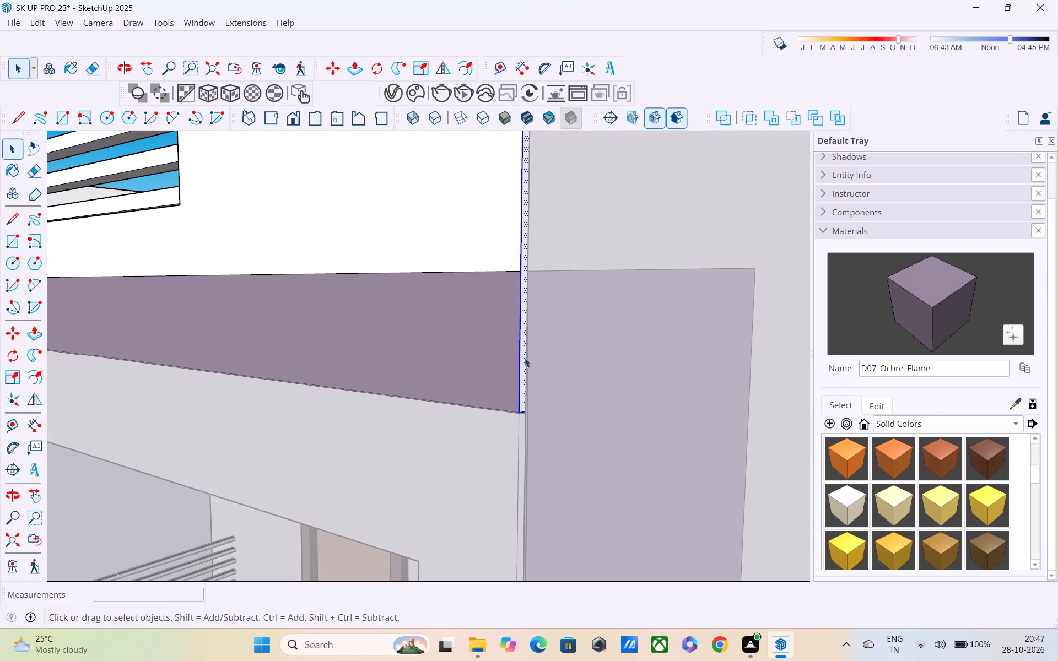
key("p")
left_click(526, 354)
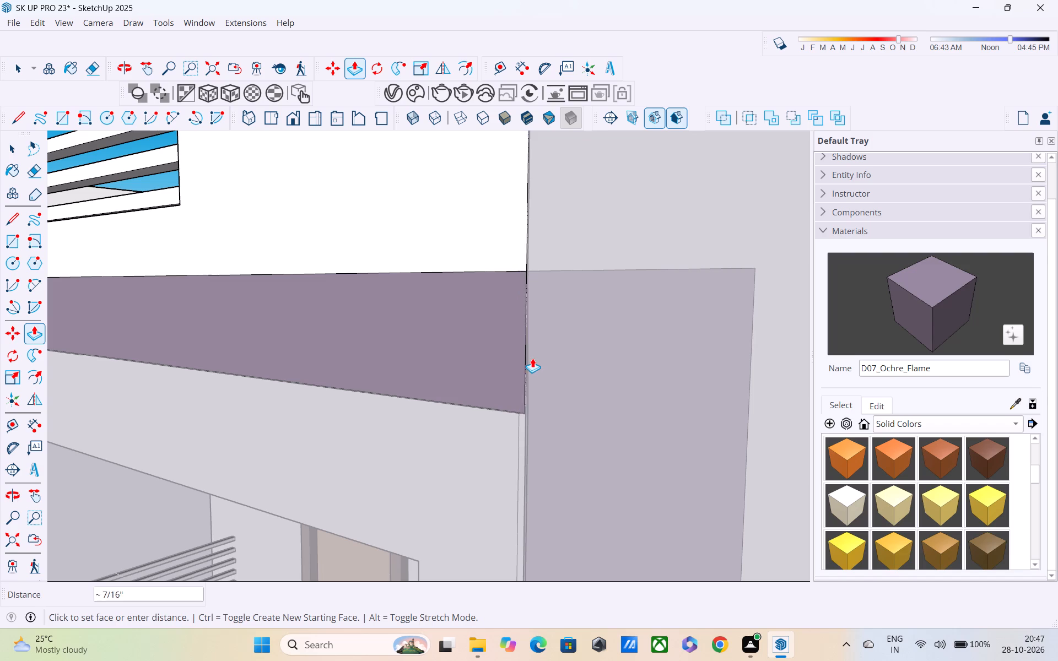
left_click(533, 359)
scroll(533, 375, "down", 5)
middle_click_drag(540, 398, 600, 346)
scroll(601, 345, "up", 1)
scroll(601, 349, "down", 7)
key("space")
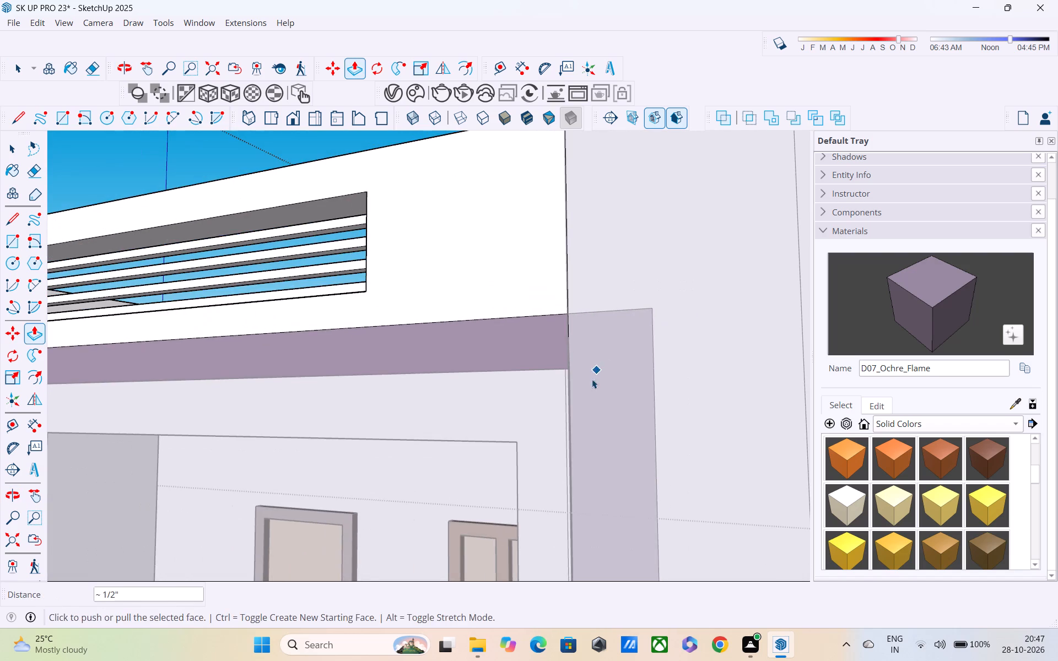
scroll(533, 320, "down", 10)
left_click(523, 181)
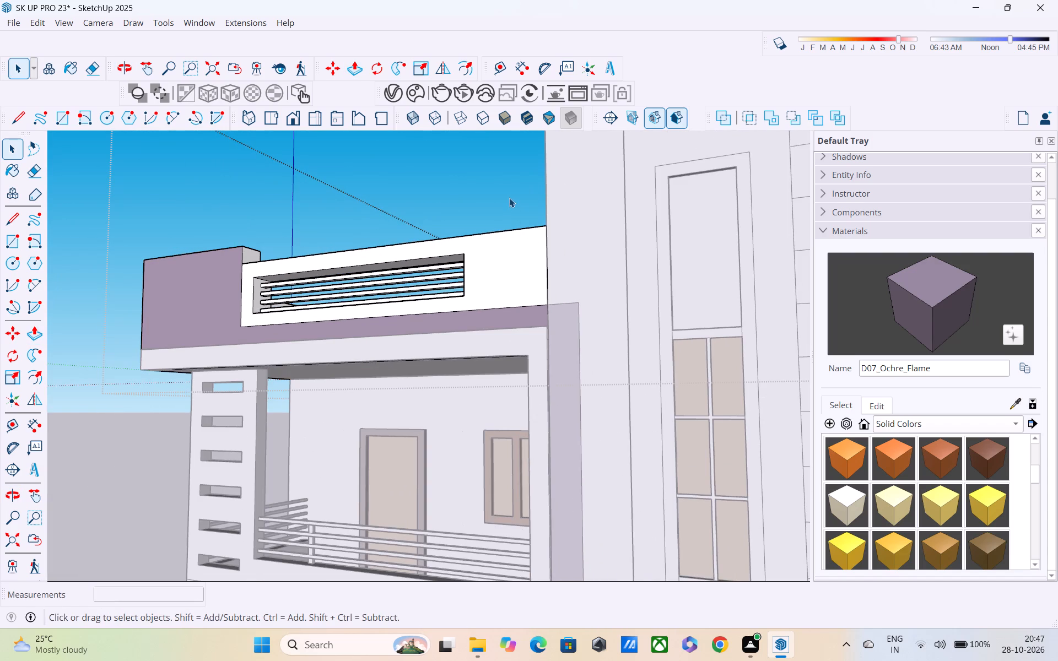
double_click(509, 198)
Examine the joint between the balcony's side wall and the mauve strip, opening and leaving the balcony wall group.
middle_click_drag(528, 290, 591, 378)
scroll(594, 379, "up", 5)
middle_click_drag(616, 421, 488, 285)
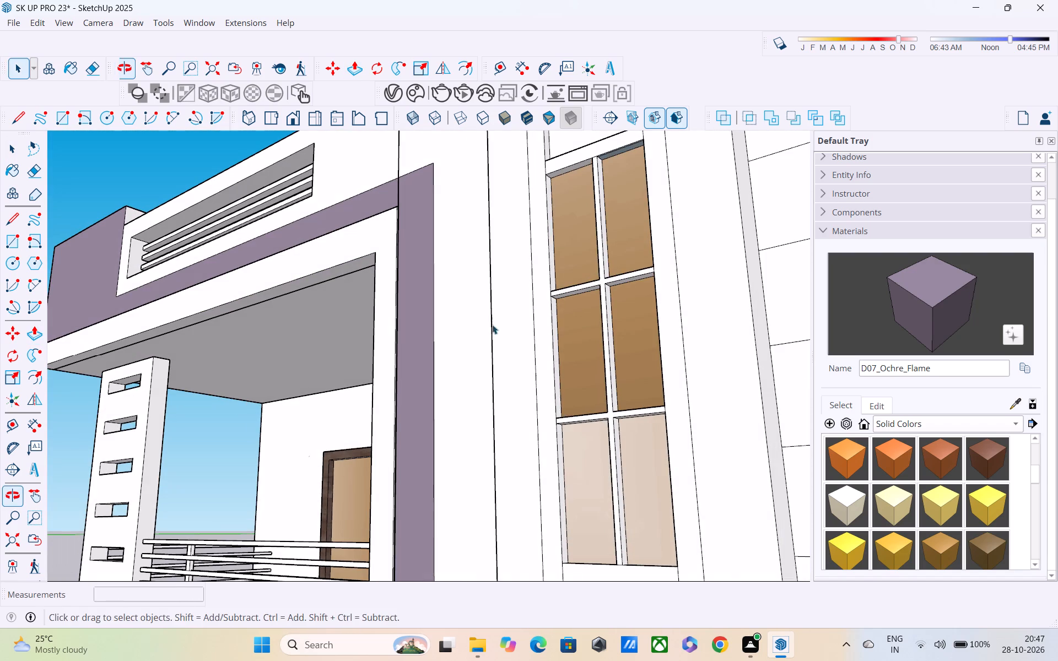
middle_click_drag(484, 358, 482, 259, "shift")
scroll(482, 259, "up", 8)
middle_click_drag(388, 330, 361, 366)
scroll(376, 367, "up", 20)
scroll(376, 367, "up", 1)
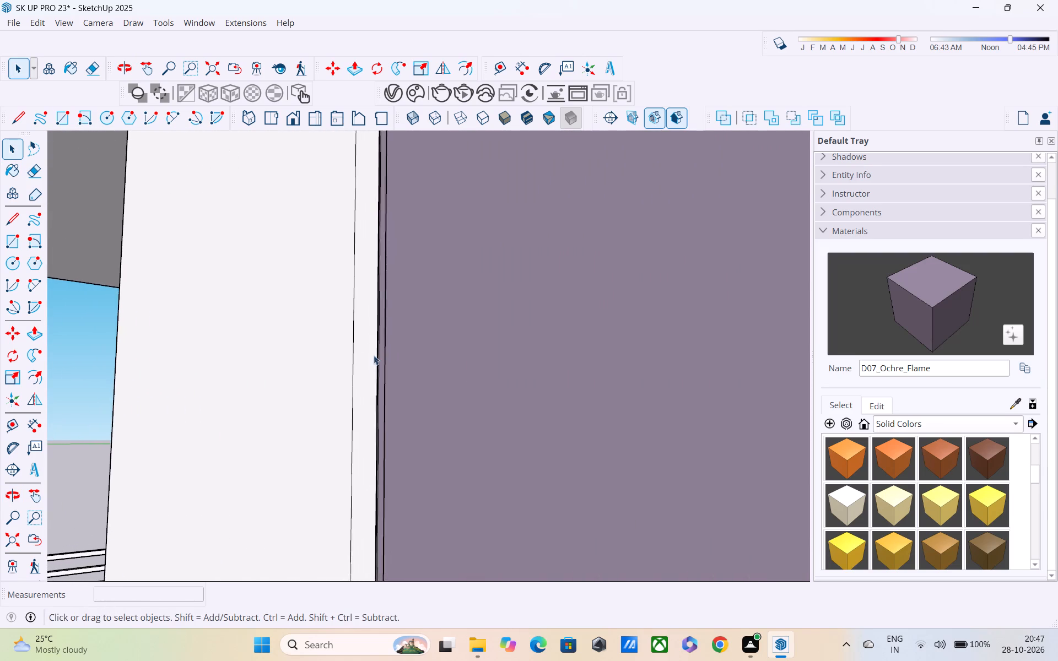
middle_click_drag(372, 356, 588, 387)
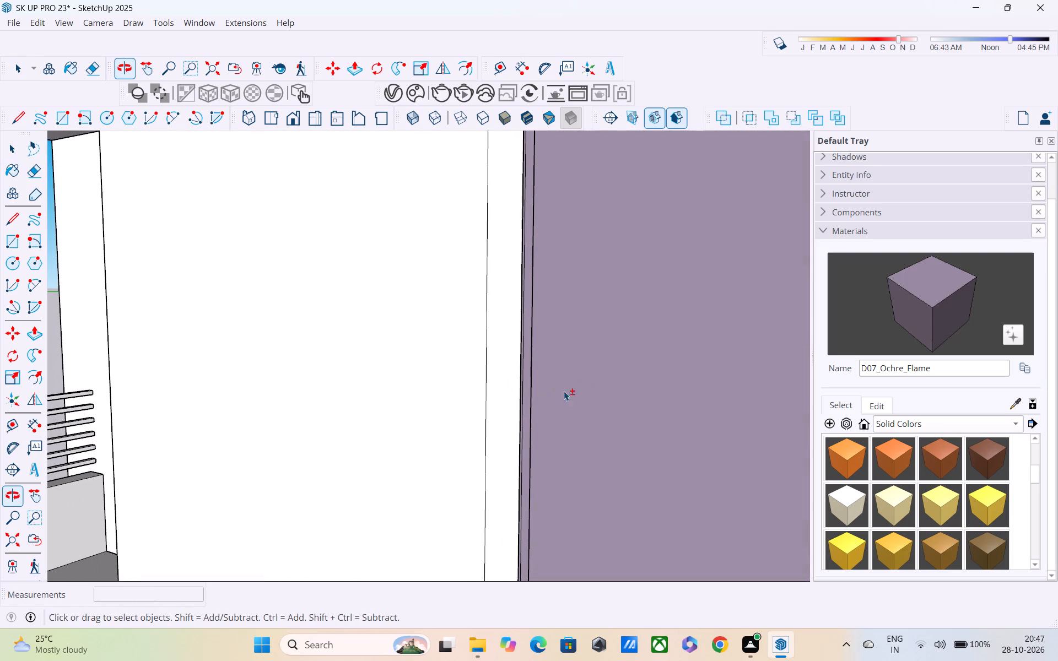
left_click(483, 364)
double_click(486, 372)
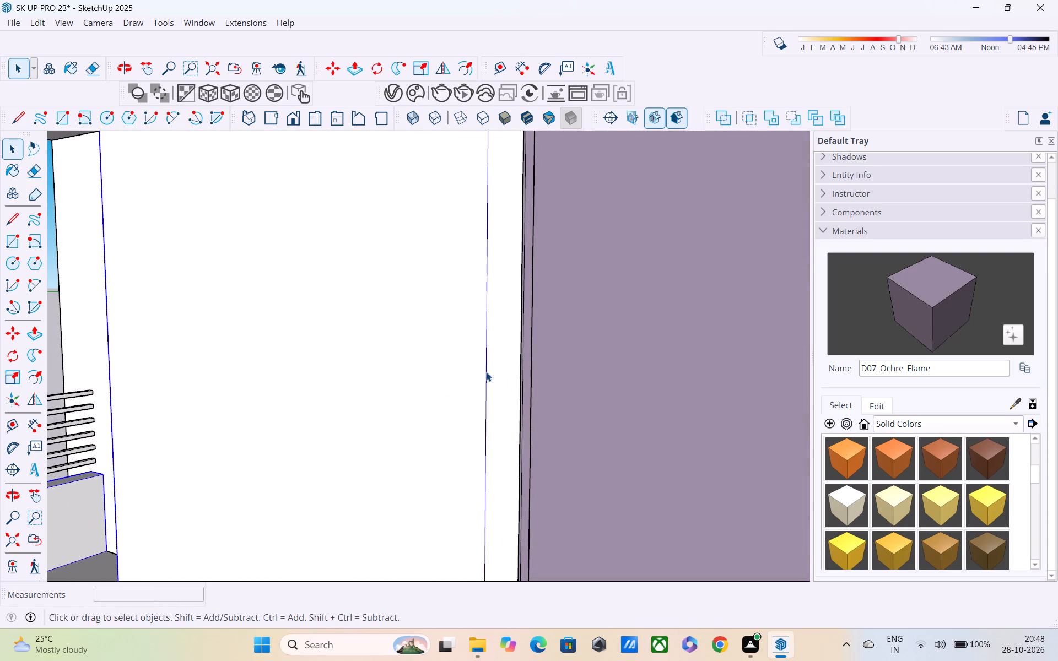
scroll(485, 373, "down", 18)
scroll(476, 380, "down", 6)
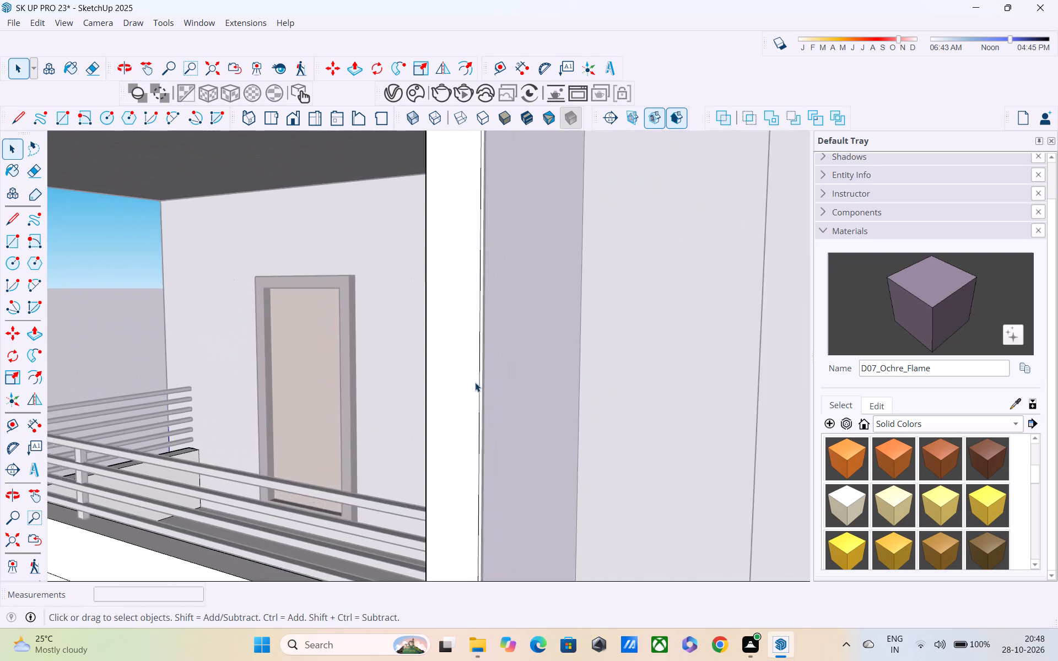
scroll(474, 384, "down", 6)
scroll(360, 418, "down", 7)
middle_click_drag(306, 427, 462, 394)
left_click(203, 384)
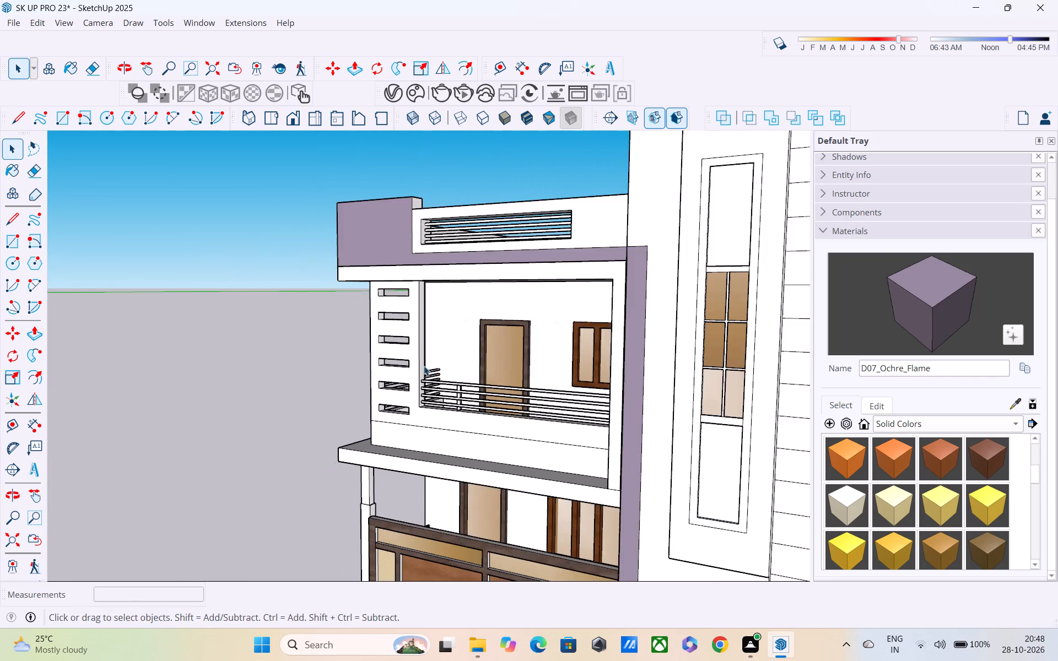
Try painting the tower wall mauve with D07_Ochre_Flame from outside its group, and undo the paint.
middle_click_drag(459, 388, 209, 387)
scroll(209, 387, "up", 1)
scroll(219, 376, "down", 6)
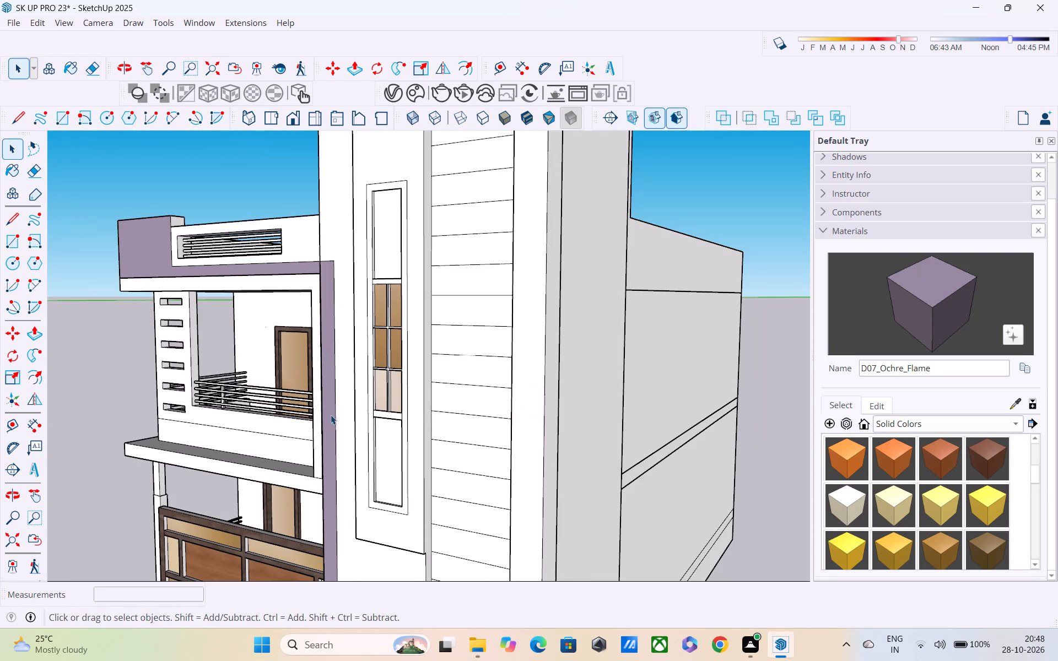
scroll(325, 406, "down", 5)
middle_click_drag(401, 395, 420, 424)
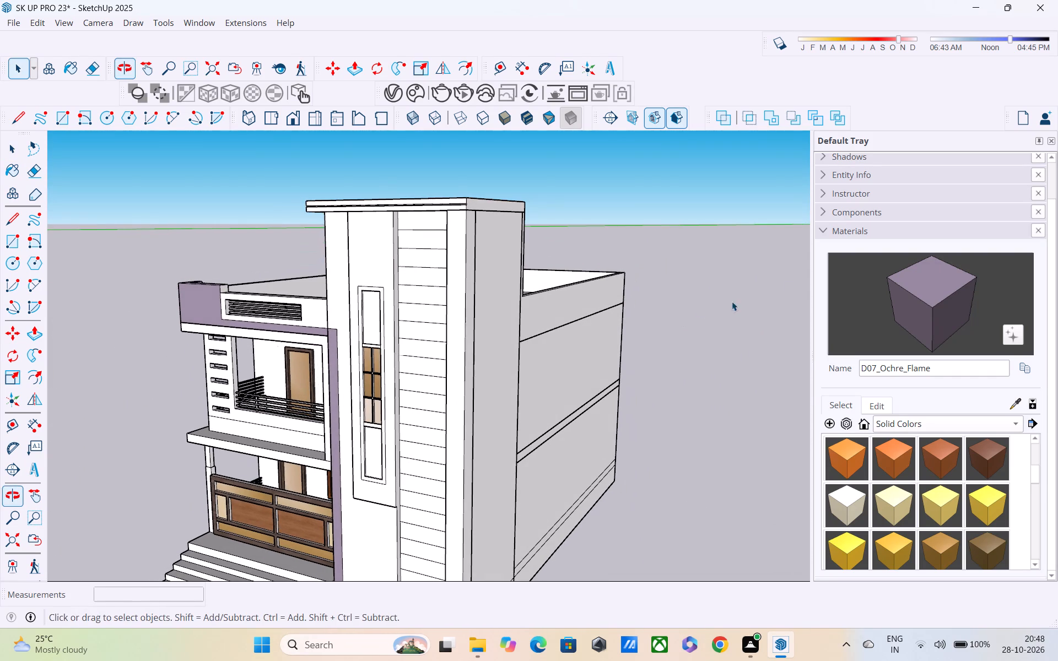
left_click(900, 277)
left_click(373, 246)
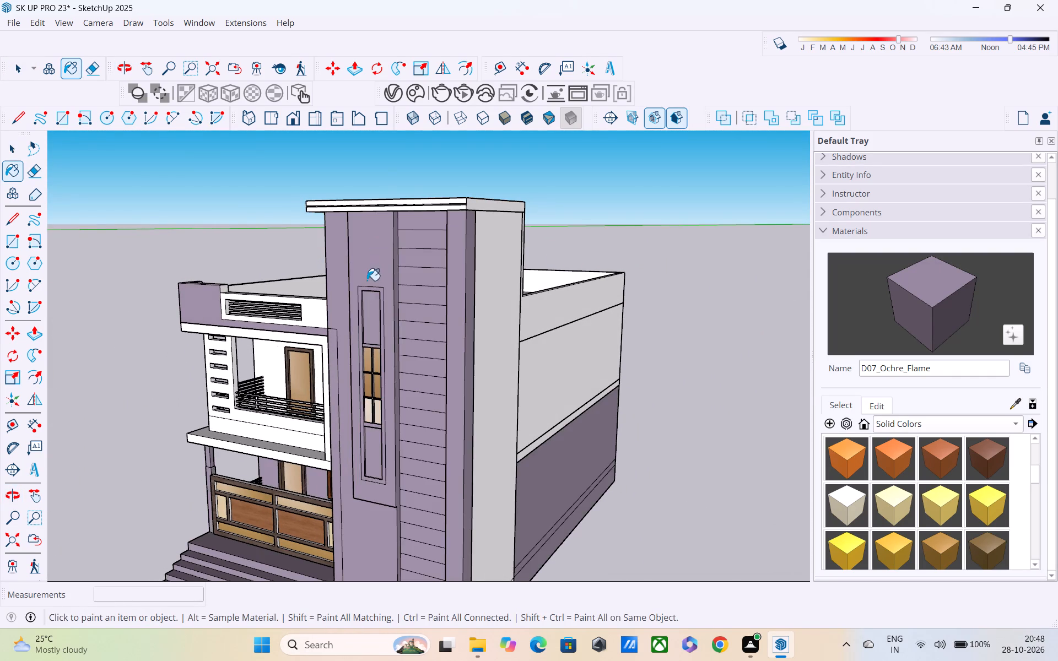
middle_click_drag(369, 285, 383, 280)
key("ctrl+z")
Open the tower wall group and paint the panel surrounding the tall window with the mauve D07_Ochre_Flame.
key("space")
double_click(375, 268)
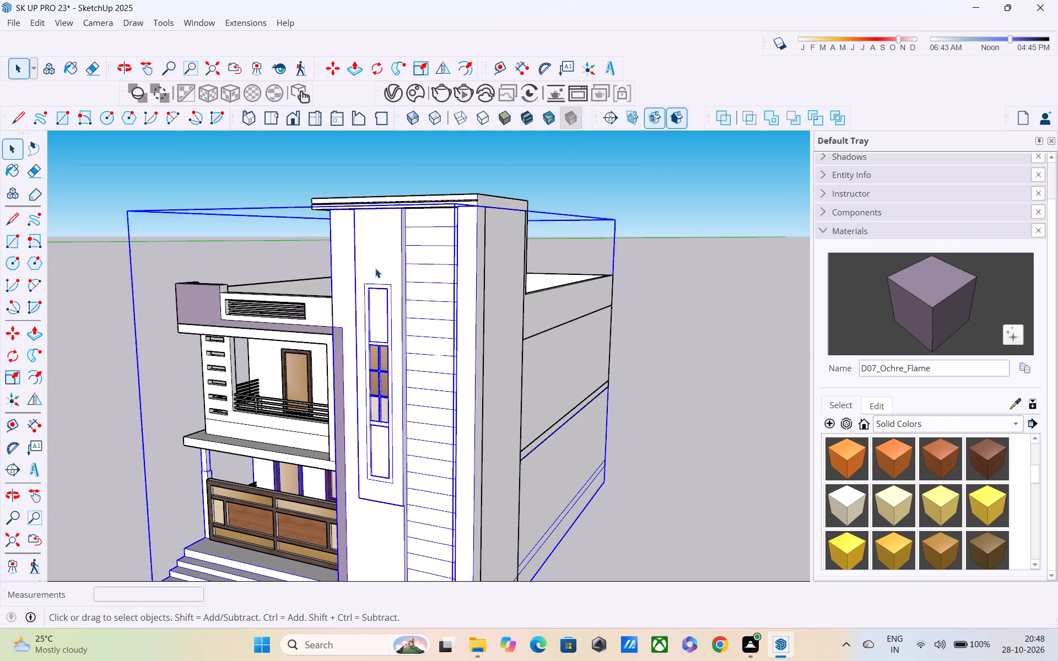
left_click(920, 290)
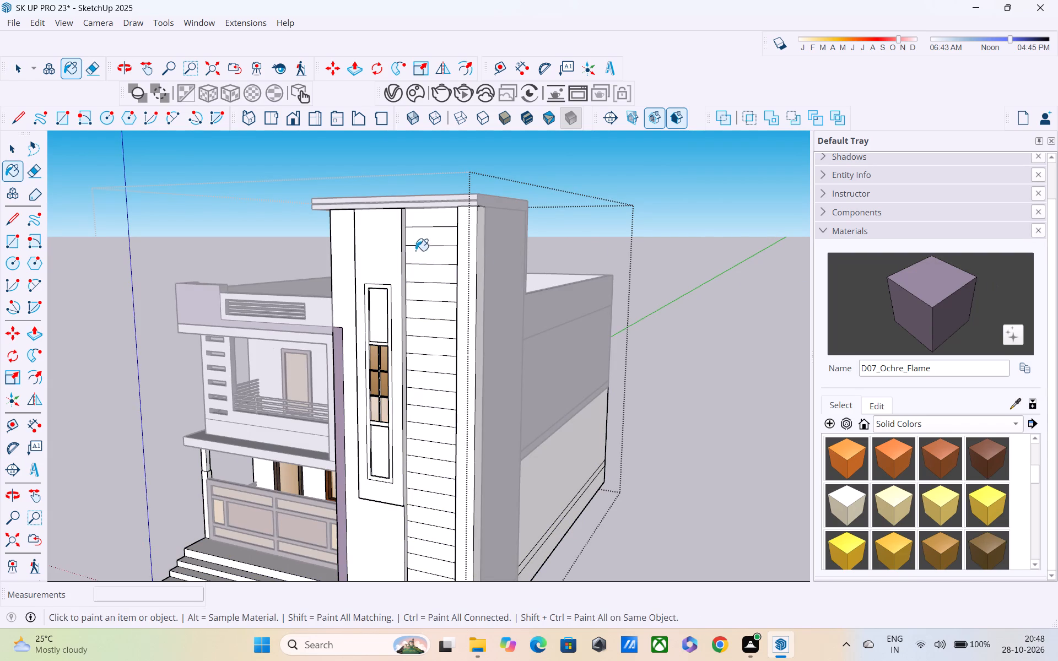
left_click(388, 247)
Paint the top eight horizontal bands of the tower's grooved column with the mauve D07_Ochre_Flame.
middle_click_drag(385, 281, 393, 254)
scroll(391, 264, "down", 4)
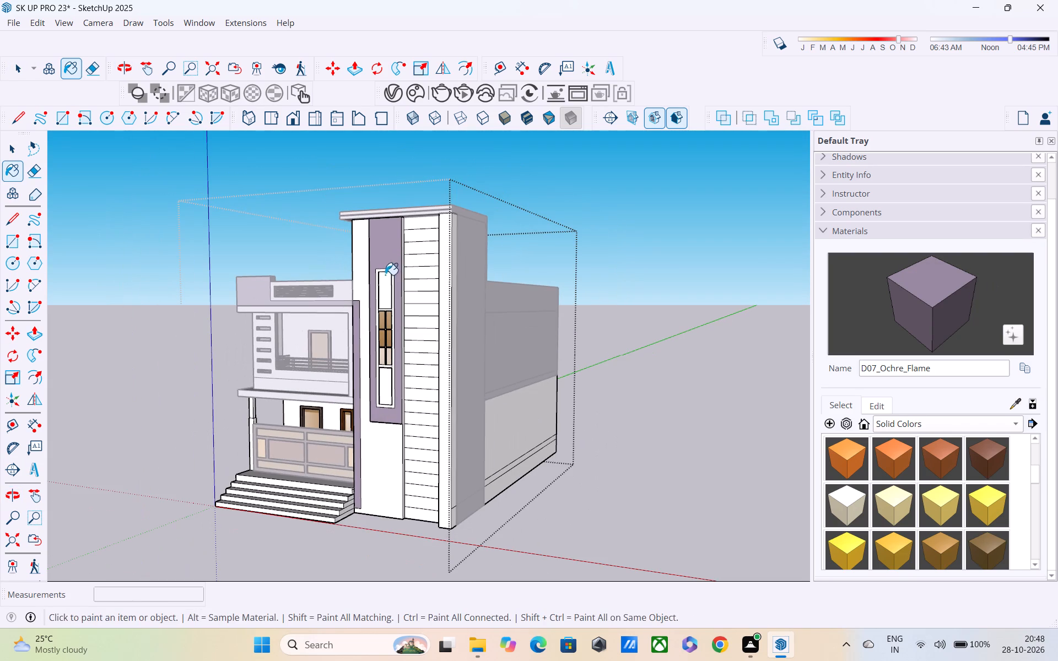
middle_click_drag(381, 328, 334, 372, "shift")
scroll(392, 259, "up", 3)
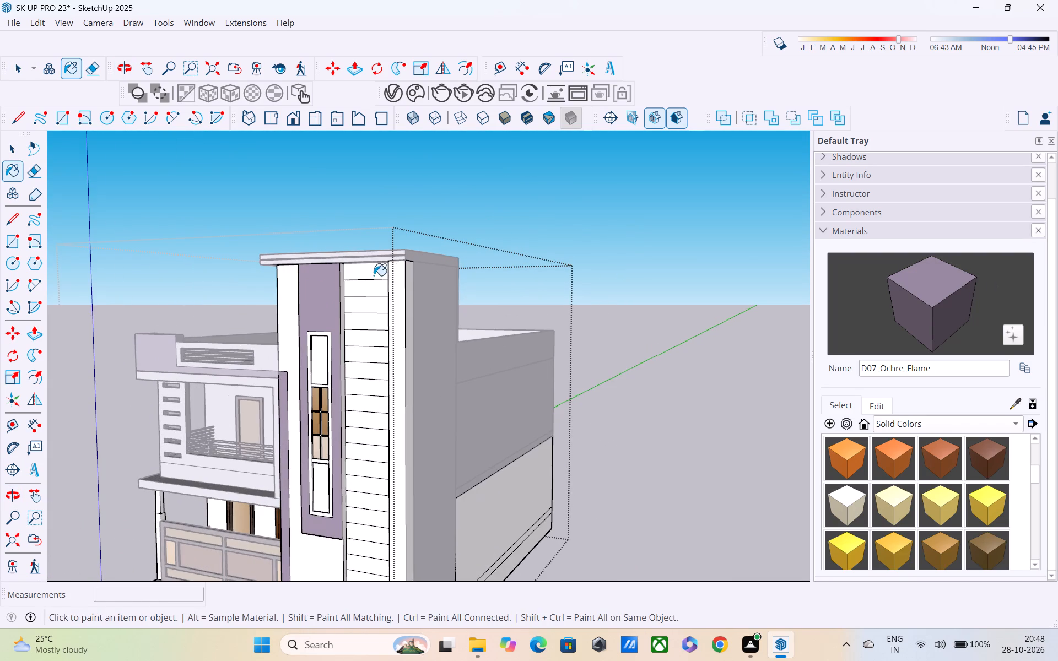
left_click(374, 275)
left_click(369, 289)
left_click(368, 304)
left_click(373, 326)
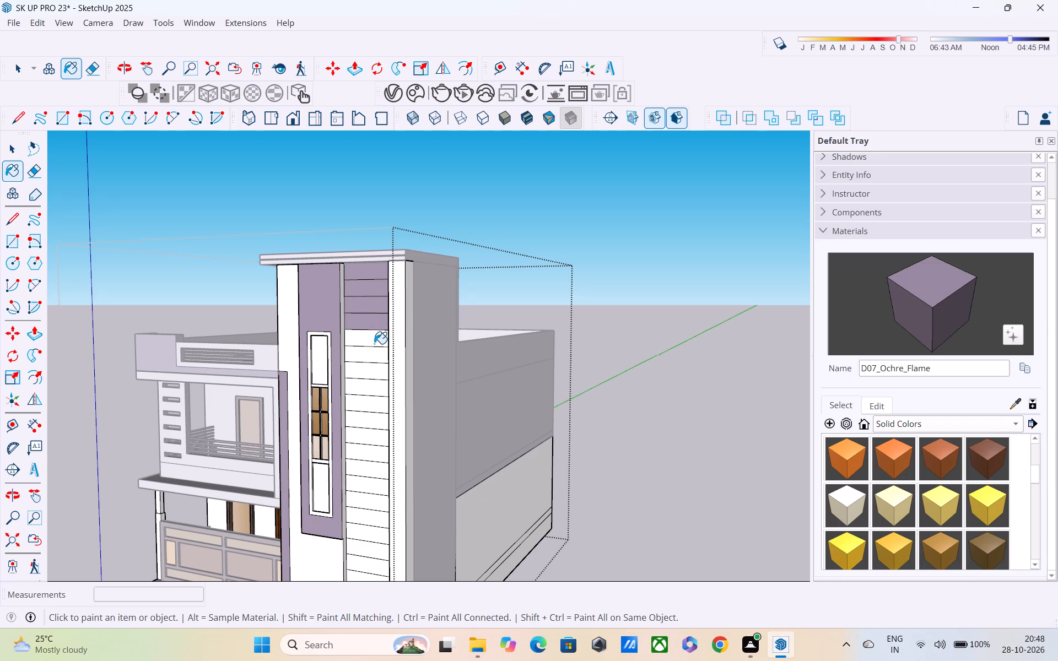
left_click(374, 344)
left_click(374, 365)
left_click(374, 360)
left_click(370, 386)
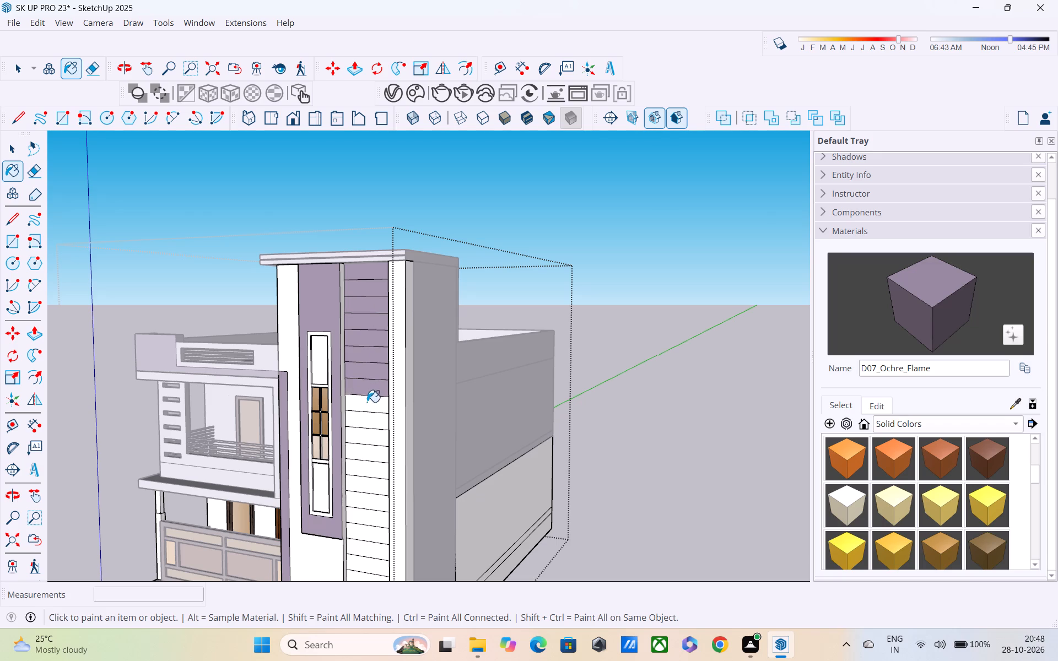
Paint the middle bands of the grooved column mauve, down to about the lower edge of the tall window's panel.
middle_click_drag(366, 404, 379, 327, "shift")
left_click(379, 327)
left_click(377, 354)
left_click(377, 371)
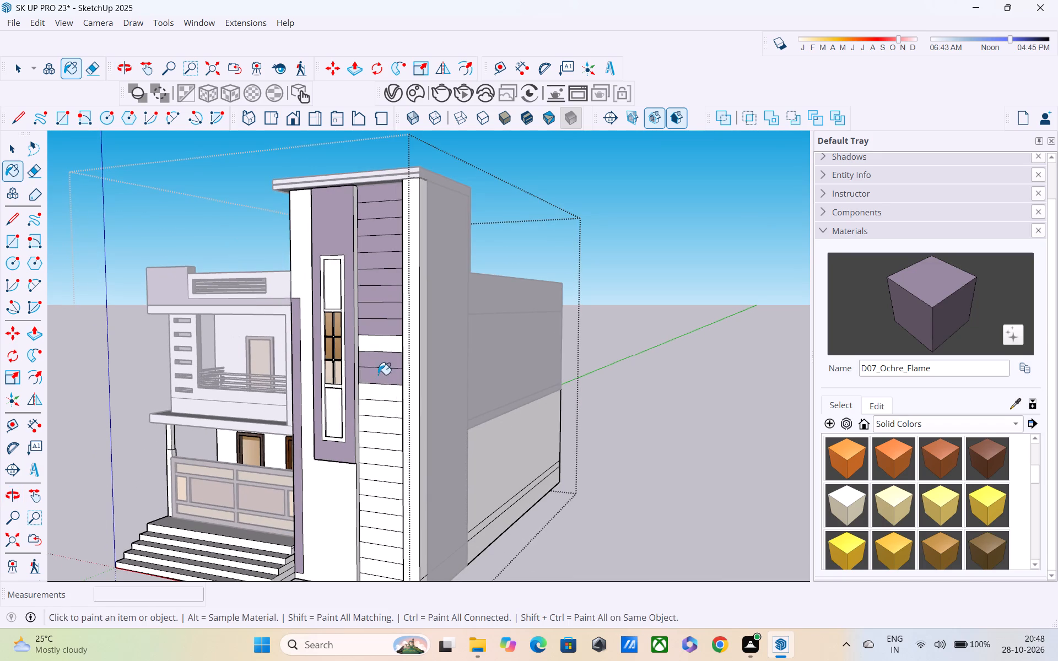
left_click(379, 381)
left_click(379, 395)
left_click(381, 414)
left_click(381, 429)
left_click(380, 448)
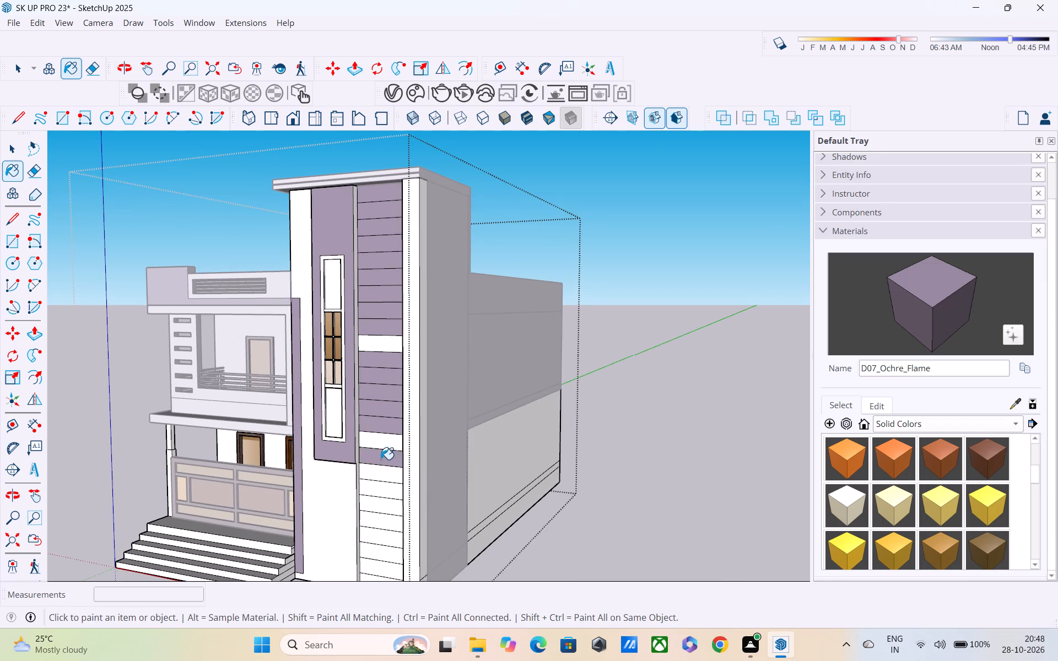
Paint the lower bands of the tower's grooved column mauve, down to the wall's base.
middle_click_drag(380, 462, 393, 351, "shift")
left_click(393, 364)
left_click(393, 387)
left_click(394, 414)
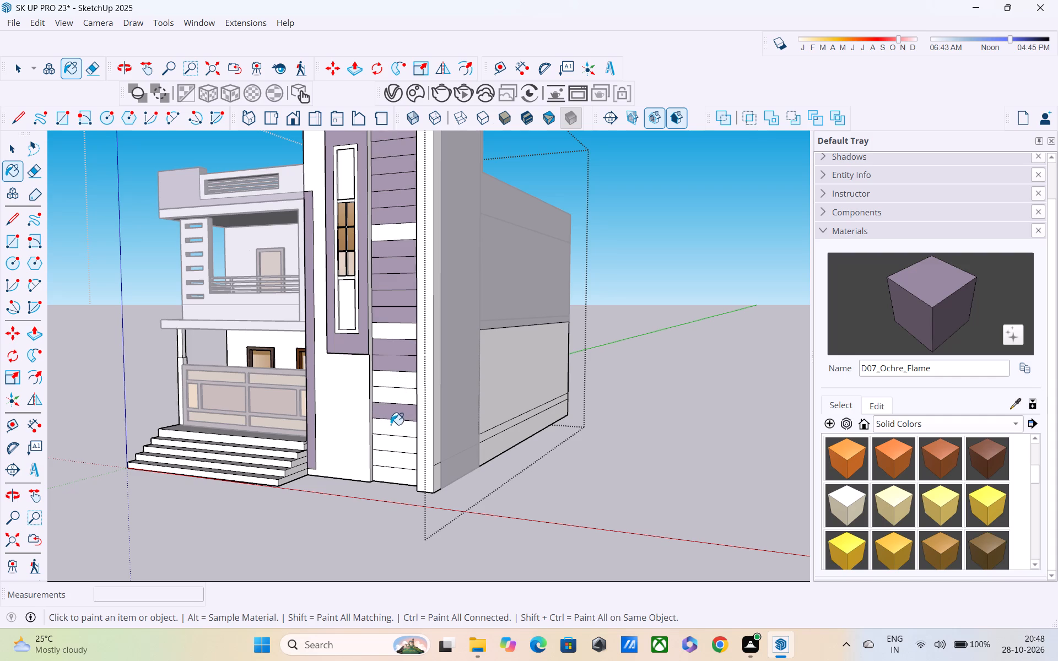
left_click(390, 433)
left_click(390, 450)
left_click(390, 464)
left_click(391, 473)
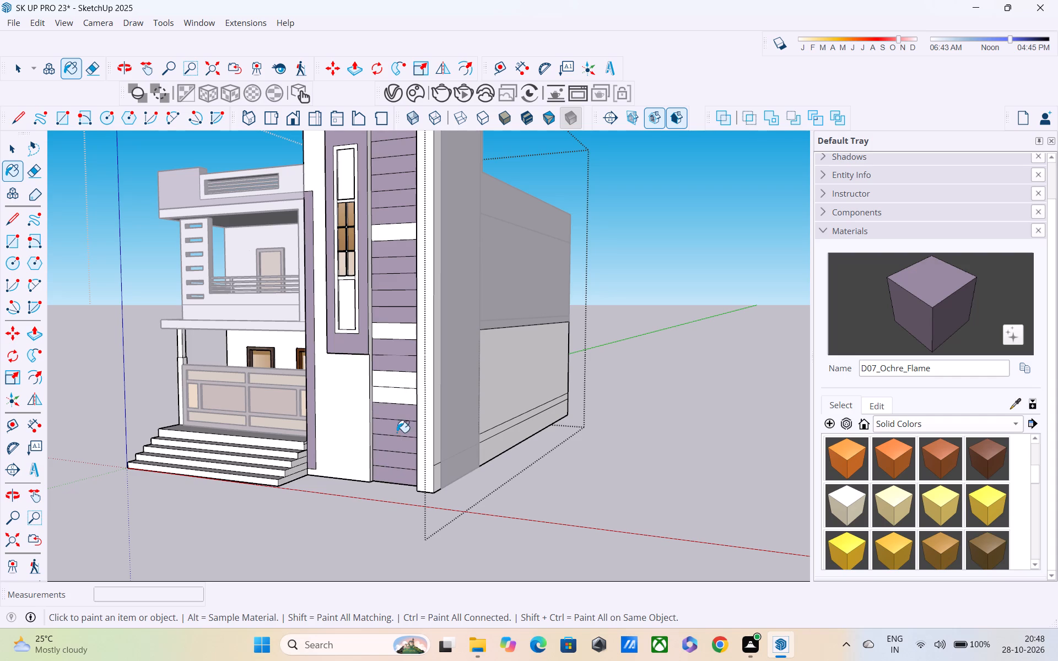
Paint the skipped white bands of the grooved column mauve with D07_Ochre_Flame and leave the wall group.
left_click(398, 397)
left_click(402, 378)
middle_click_drag(403, 367, 413, 435, "shift")
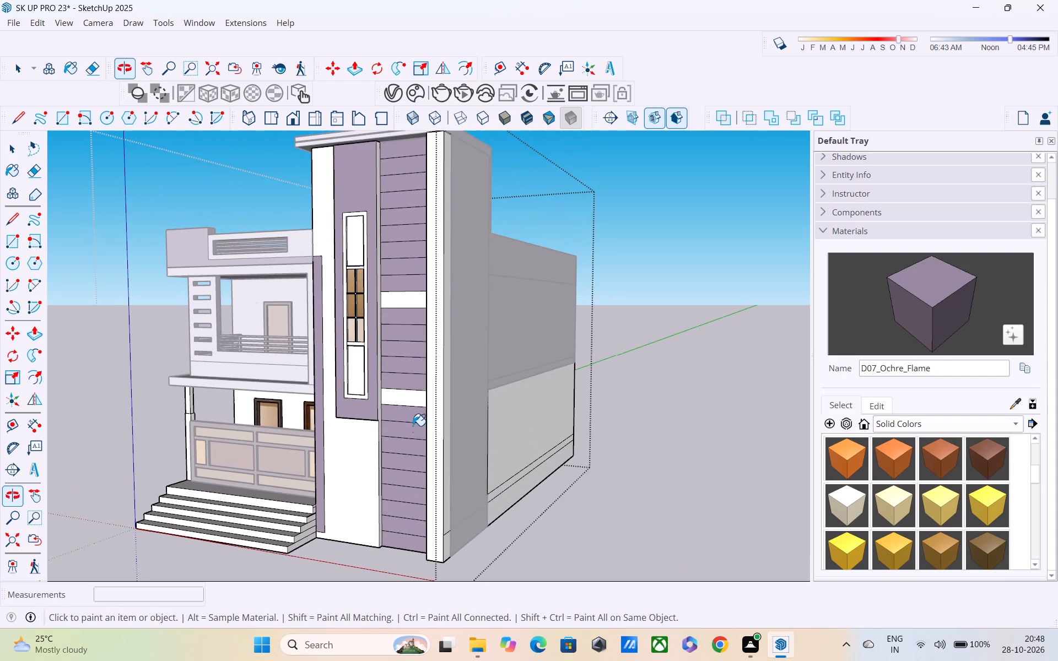
left_click(411, 400)
left_click(407, 306)
middle_click_drag(443, 337, 471, 337, "shift")
key("space")
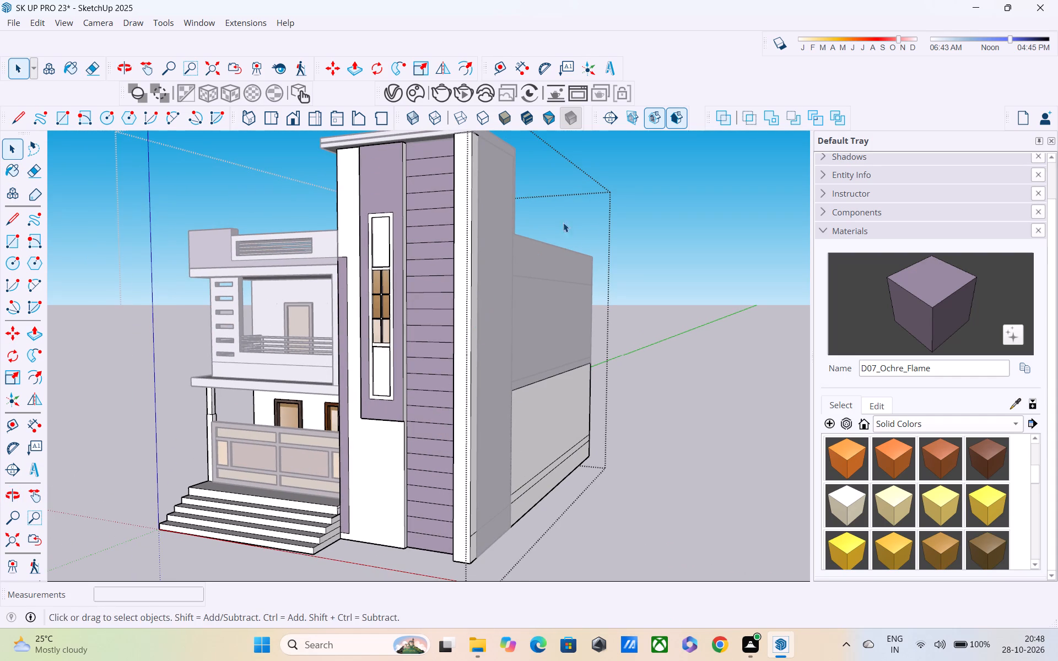
left_click(639, 203)
left_click(647, 235)
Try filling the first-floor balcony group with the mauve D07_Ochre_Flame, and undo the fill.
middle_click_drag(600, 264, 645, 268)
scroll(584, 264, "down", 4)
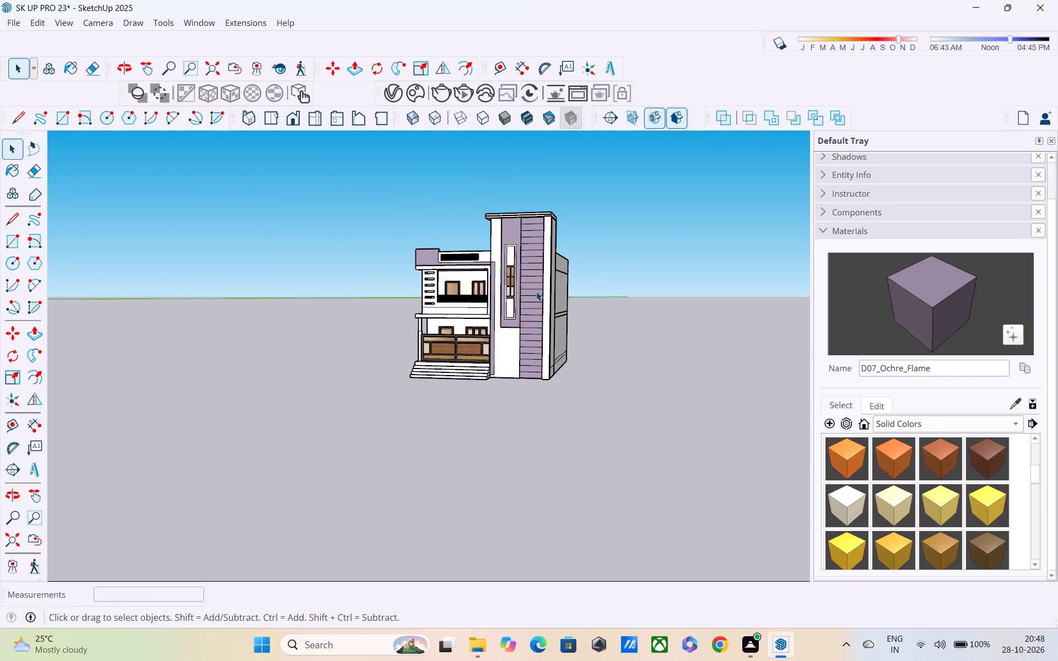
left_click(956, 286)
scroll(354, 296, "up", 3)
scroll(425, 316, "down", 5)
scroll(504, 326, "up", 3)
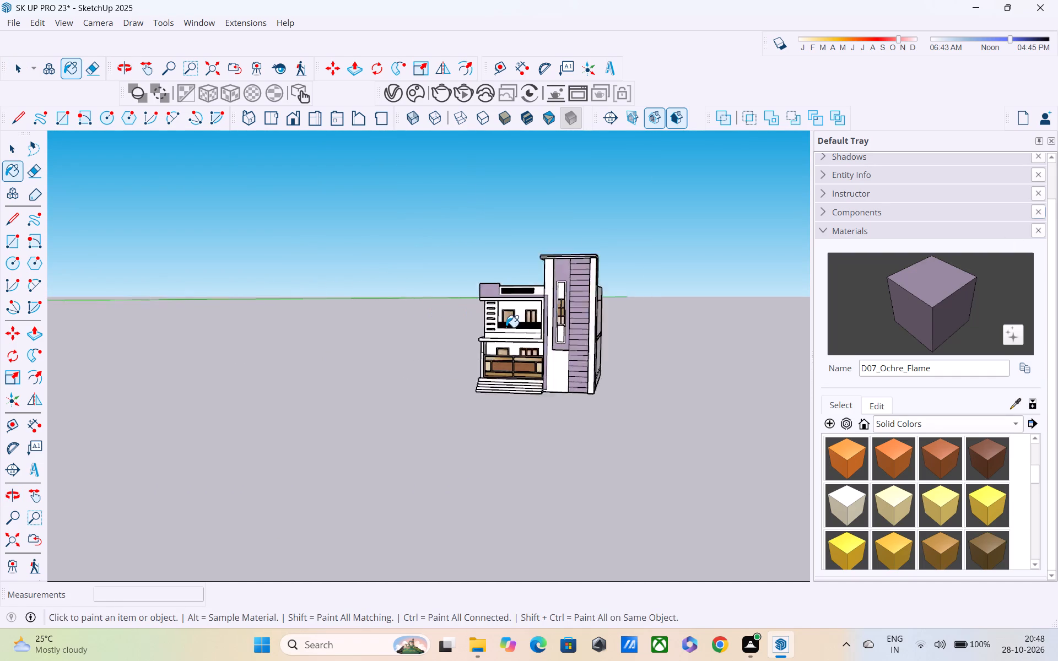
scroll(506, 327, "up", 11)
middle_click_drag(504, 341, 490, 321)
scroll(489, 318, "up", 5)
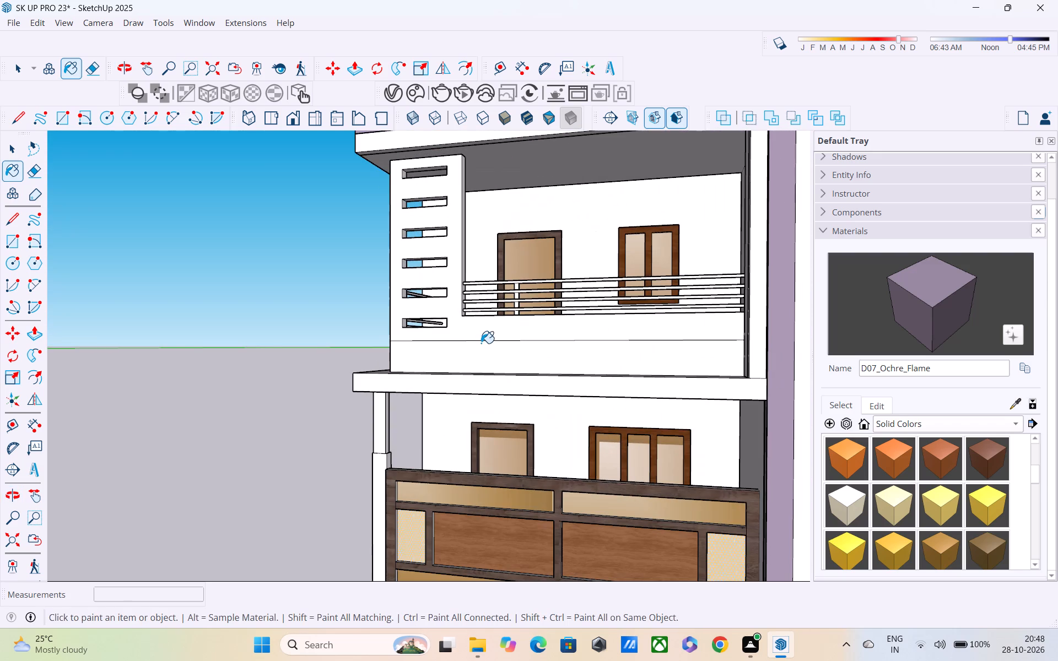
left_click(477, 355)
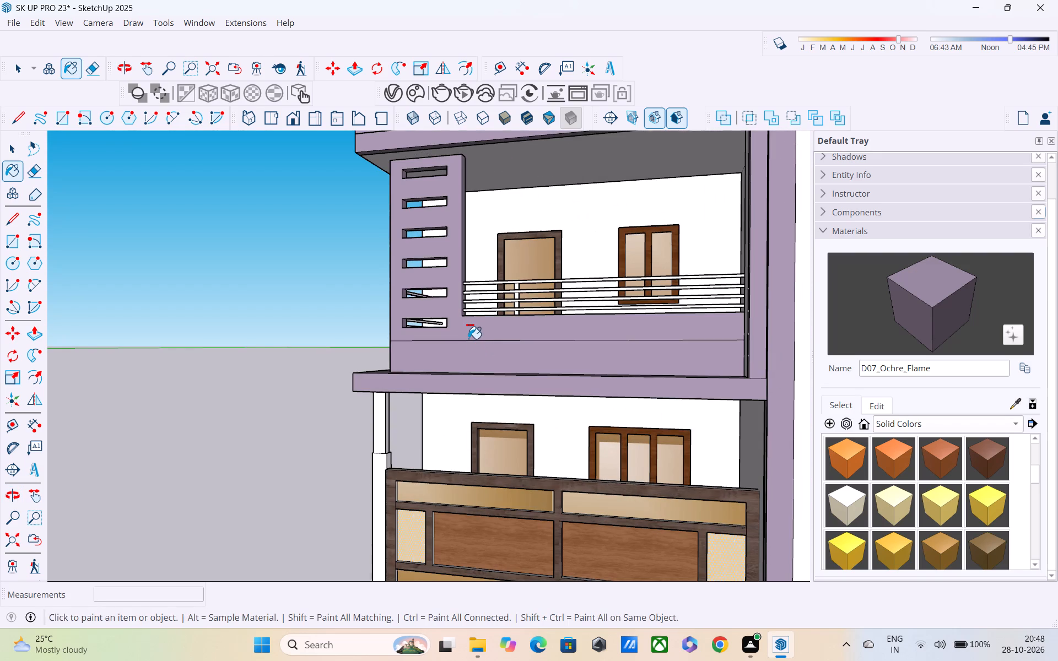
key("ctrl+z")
Paint the lower band of the first-floor balcony's front wall with D07_Ochre_Flame inside its group, and leave the group.
key("space")
double_click(471, 357)
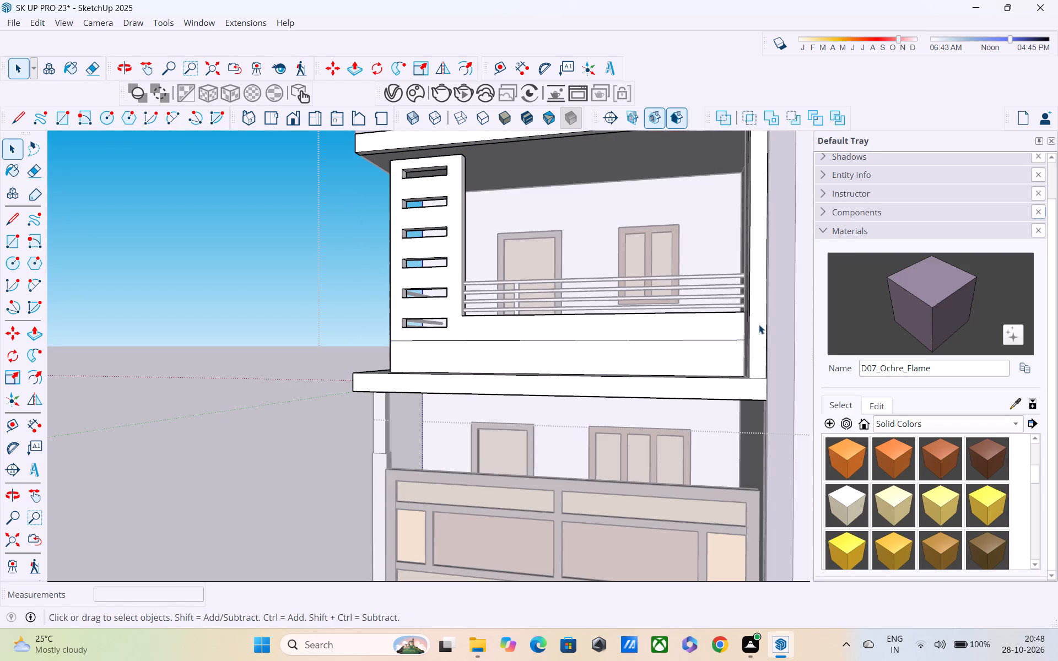
left_click(911, 295)
left_click(635, 350)
middle_click_drag(493, 365, 838, 328)
scroll(539, 305, "down", 5)
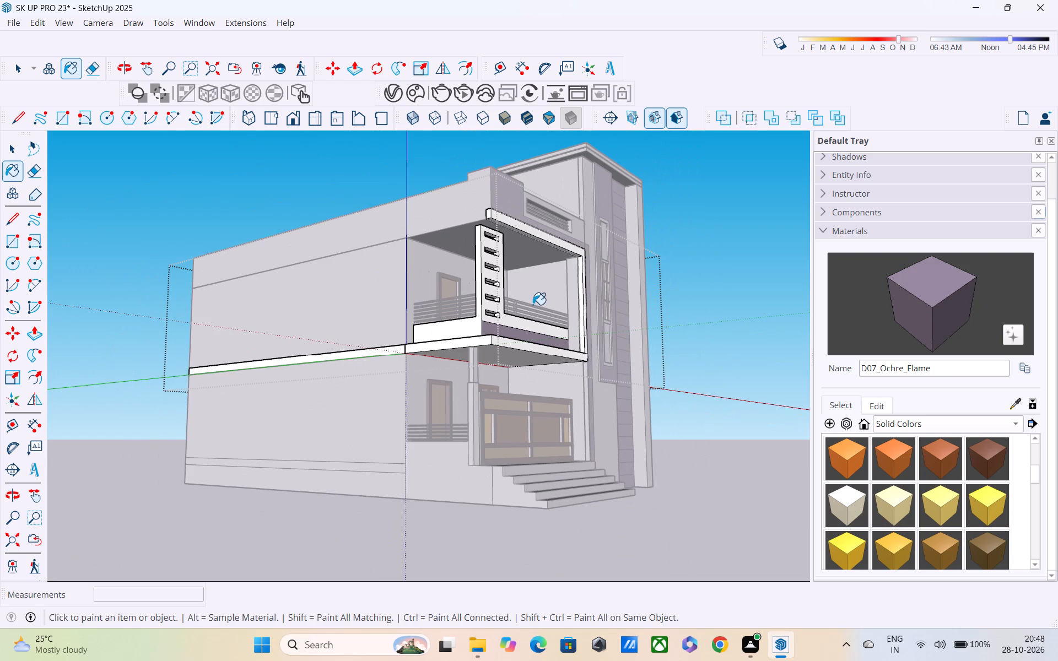
key("space")
left_click(705, 273)
Examine the house's colour scheme from the front and both sides.
middle_click_drag(687, 337, 657, 342)
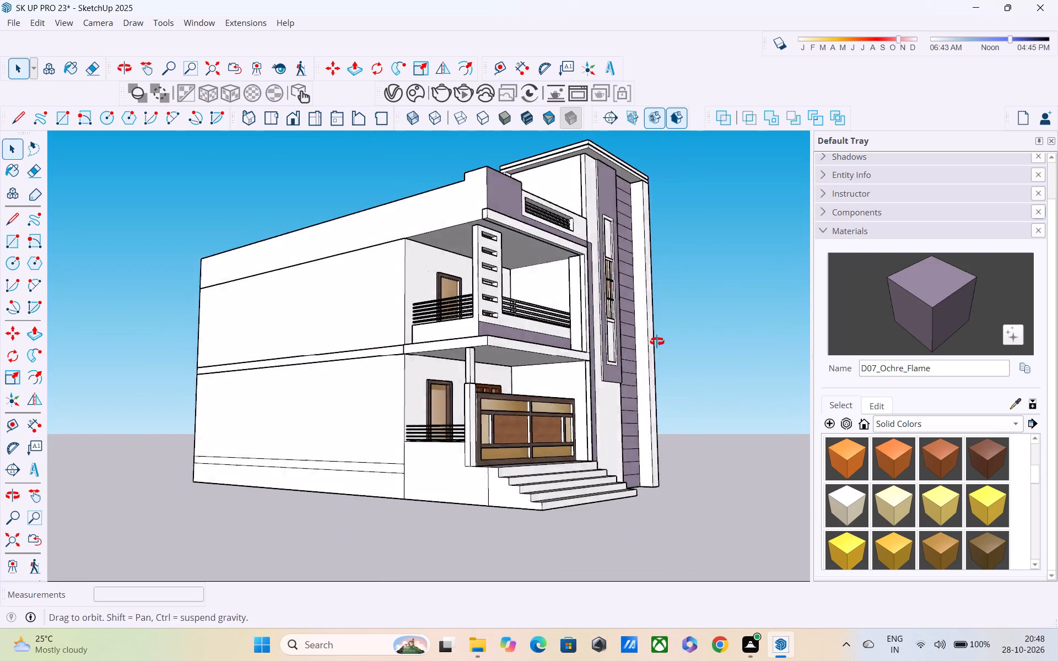
middle_click_drag(657, 342, 399, 354)
scroll(399, 354, "up", 1)
scroll(455, 308, "down", 4)
middle_click_drag(575, 343, 586, 392)
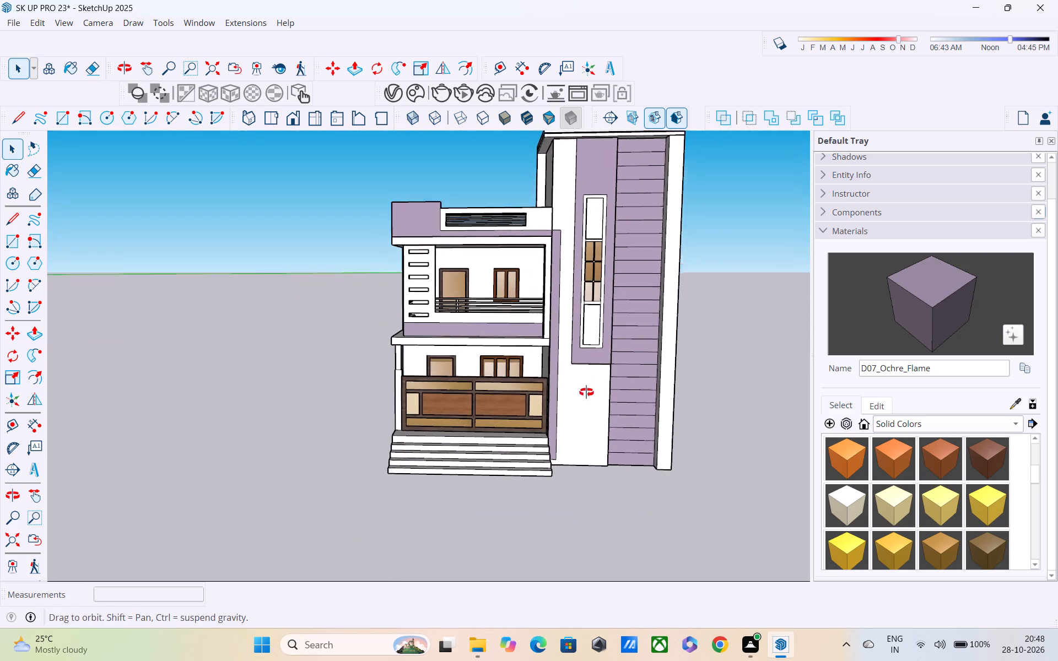
middle_click_drag(586, 392, 587, 393)
scroll(629, 325, "up", 3)
middle_click_drag(624, 326, 493, 298)
scroll(492, 293, "down", 5)
scroll(541, 289, "up", 2)
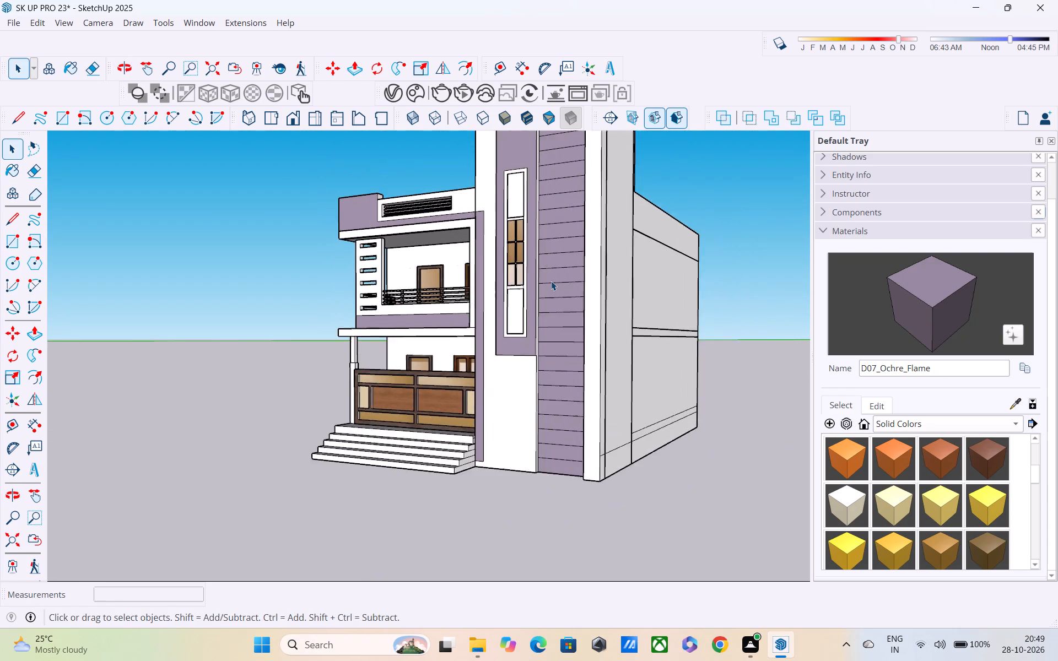
scroll(551, 281, "up", 2)
scroll(551, 281, "down", 7)
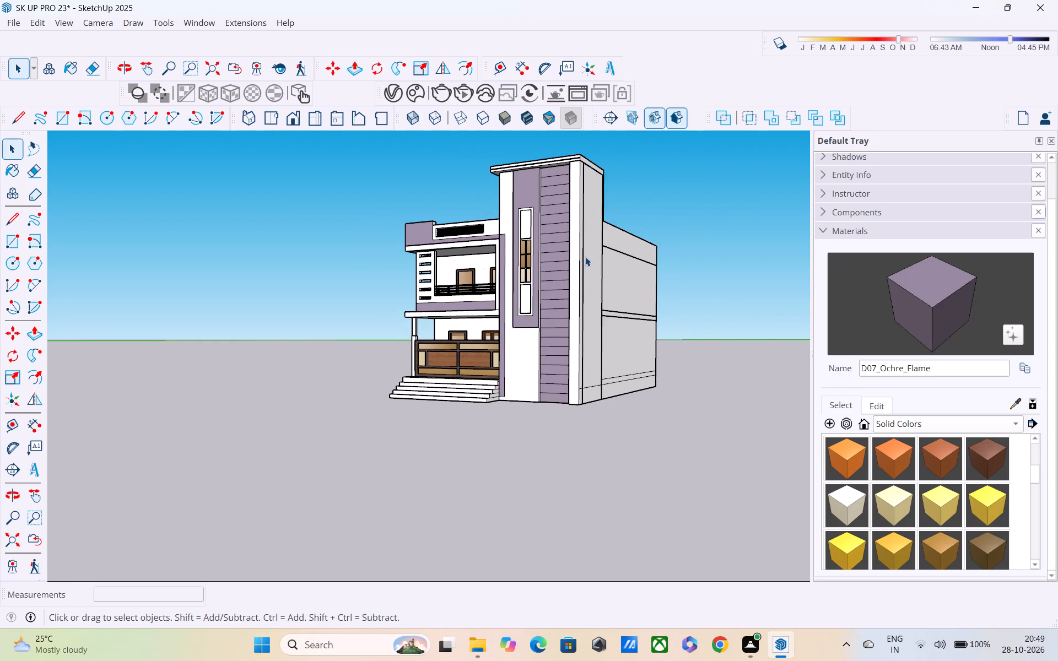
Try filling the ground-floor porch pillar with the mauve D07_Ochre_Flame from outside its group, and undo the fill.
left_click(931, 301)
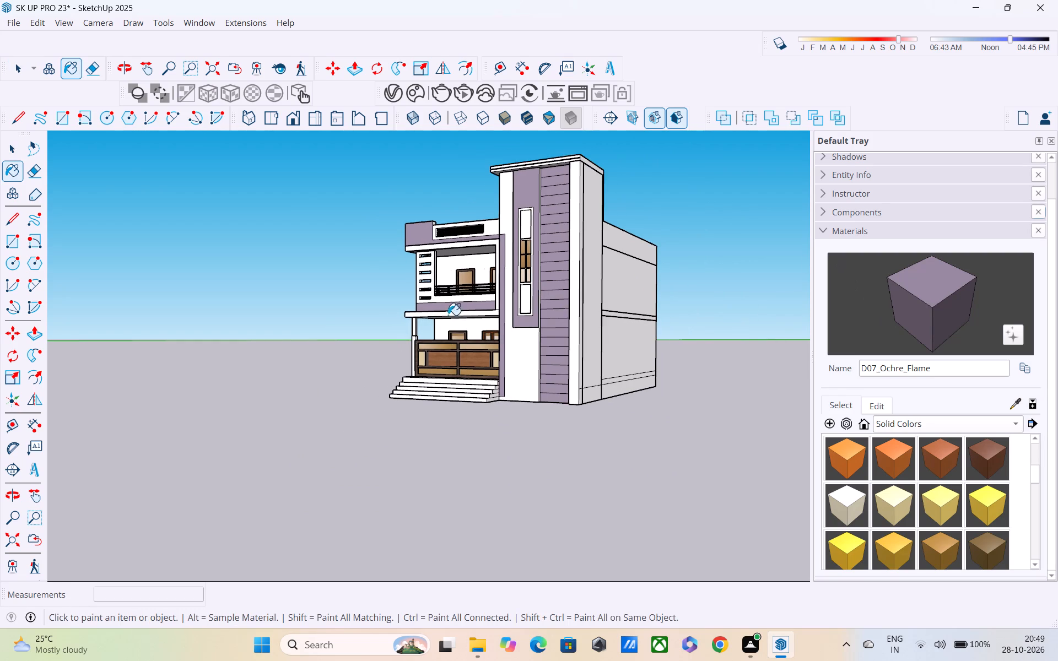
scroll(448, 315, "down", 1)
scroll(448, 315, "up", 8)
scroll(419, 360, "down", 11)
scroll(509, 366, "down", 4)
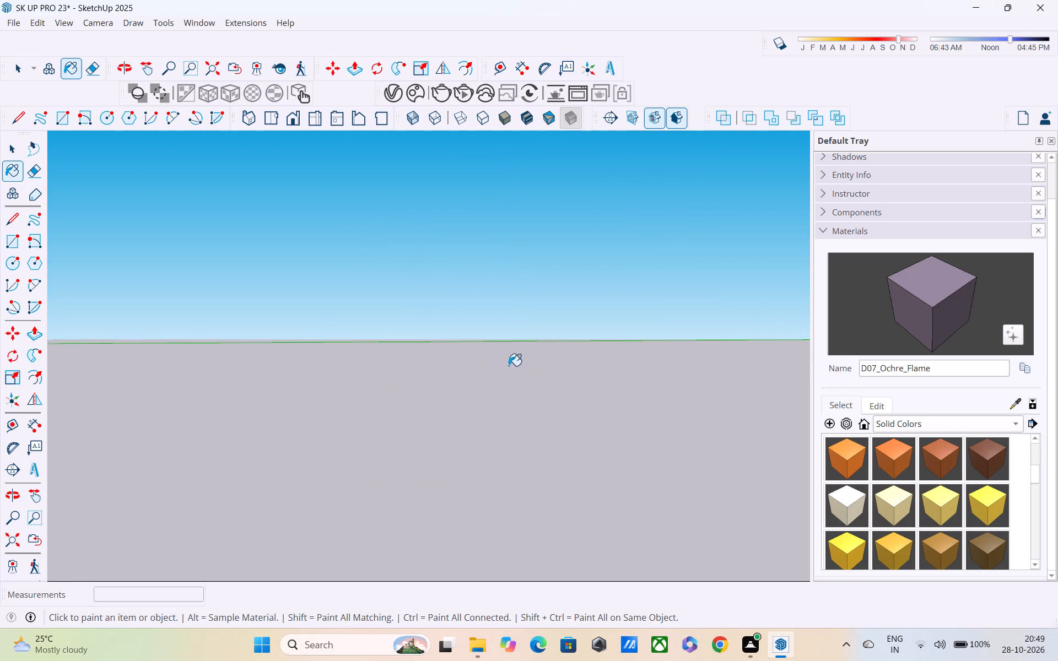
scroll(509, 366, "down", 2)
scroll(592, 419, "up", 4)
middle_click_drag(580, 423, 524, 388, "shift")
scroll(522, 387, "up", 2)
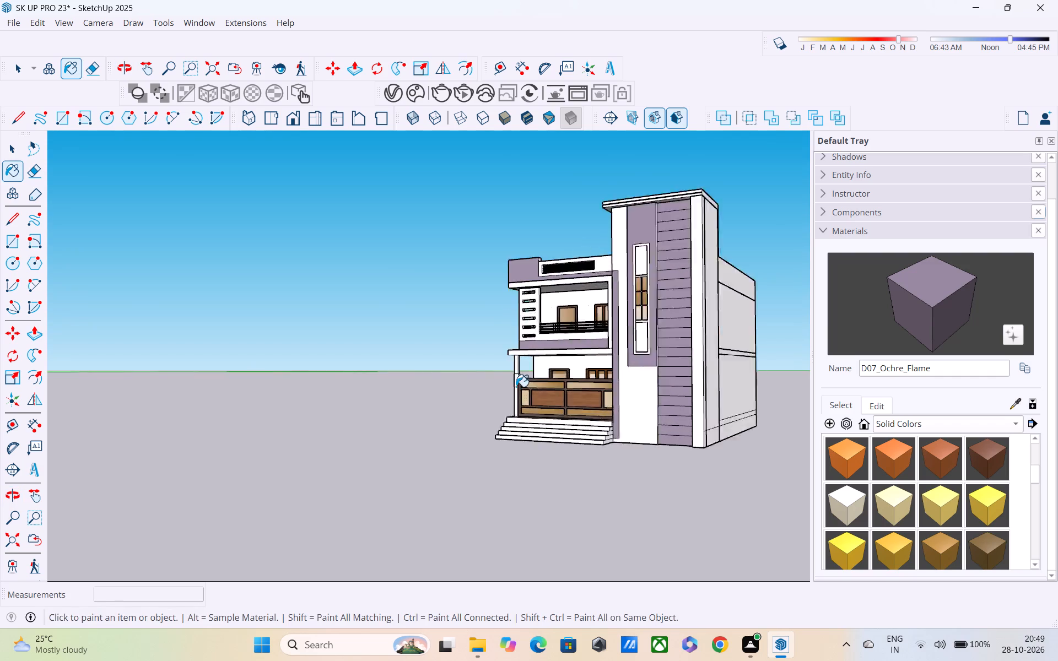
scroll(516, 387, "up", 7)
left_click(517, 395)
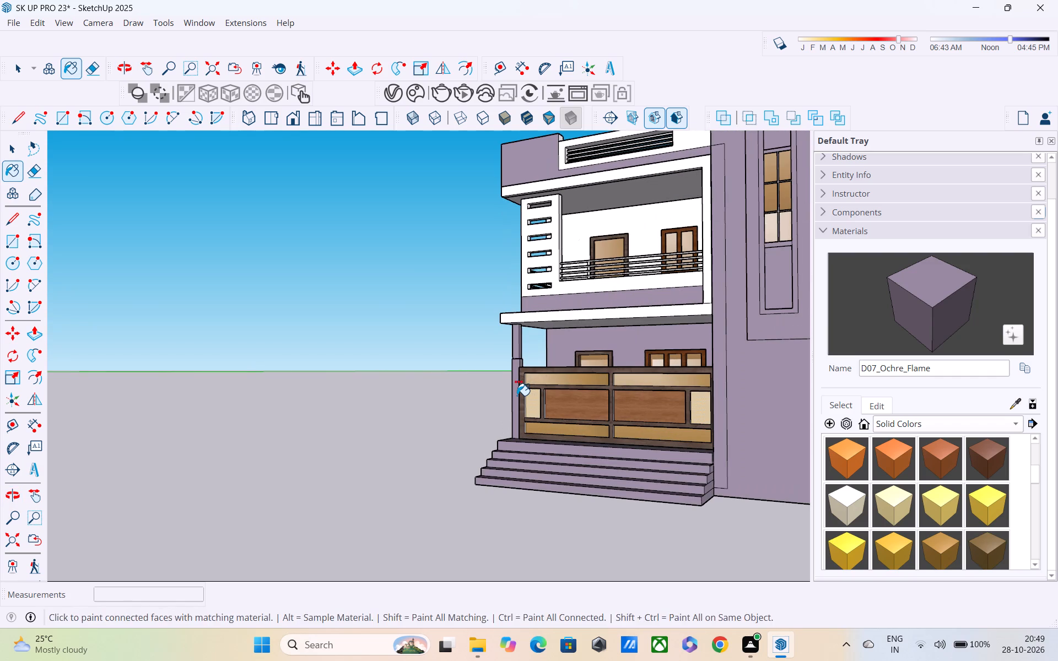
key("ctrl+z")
Inside the ground-floor wall group, paint the front and side faces of the porch pillar's thicker lower part with D07_Ochre_Flame.
key("space")
double_click(511, 397)
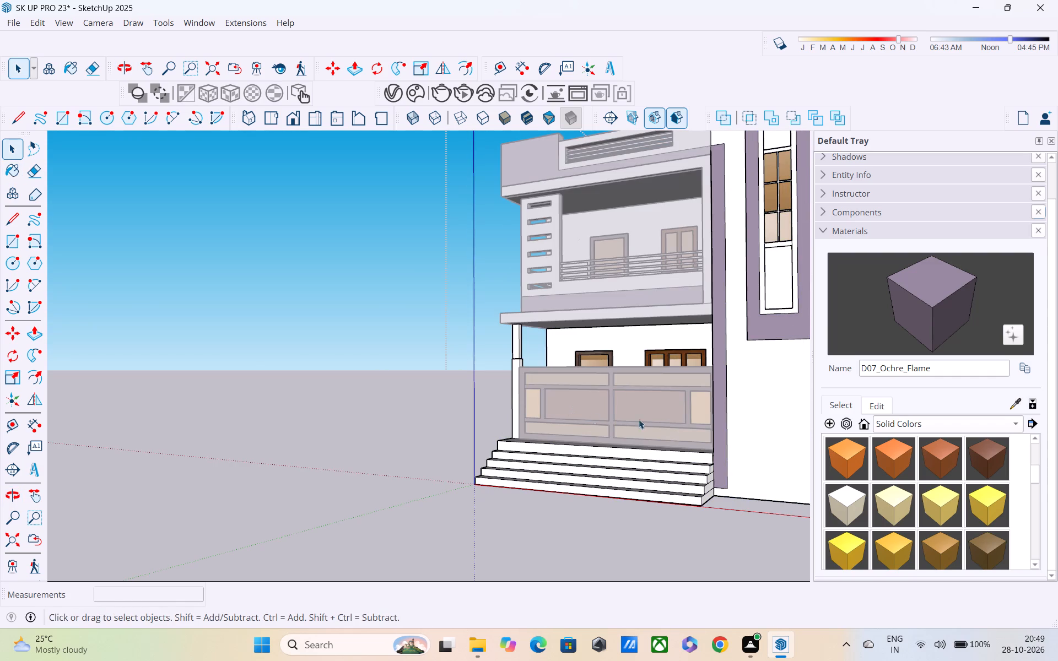
left_click(969, 277)
middle_click_drag(694, 388, 1034, 432)
scroll(576, 456, "up", 3)
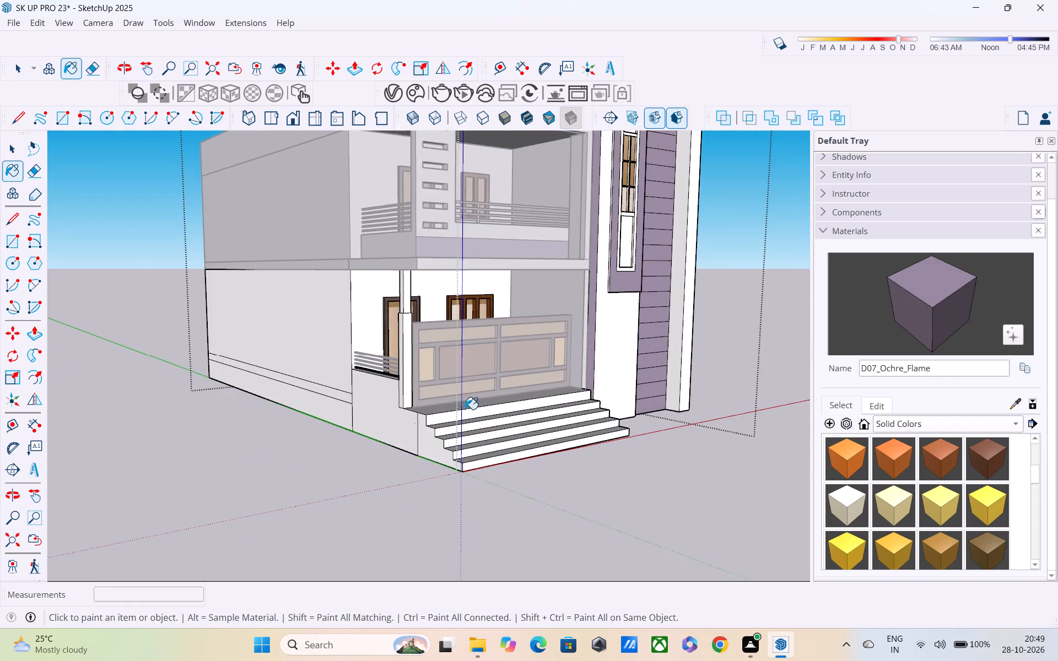
scroll(440, 389, "up", 3)
left_click(393, 345)
scroll(393, 356, "up", 3)
middle_click_drag(433, 344, 477, 353)
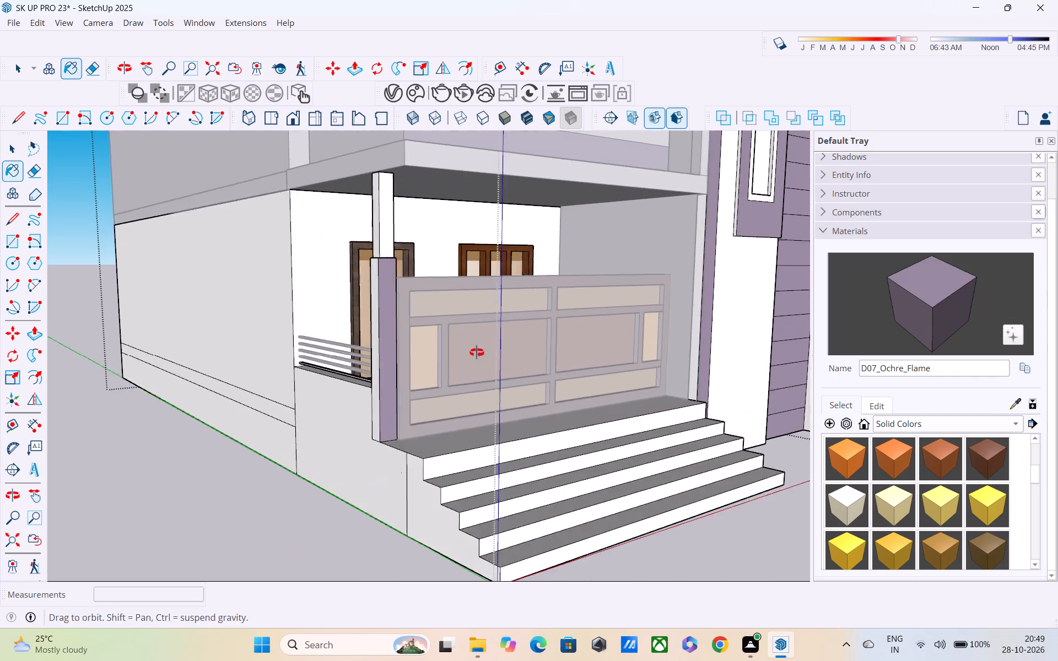
middle_click_drag(477, 353, 579, 349)
scroll(579, 349, "up", 4)
left_click(422, 314)
middle_click_drag(421, 324, 549, 381)
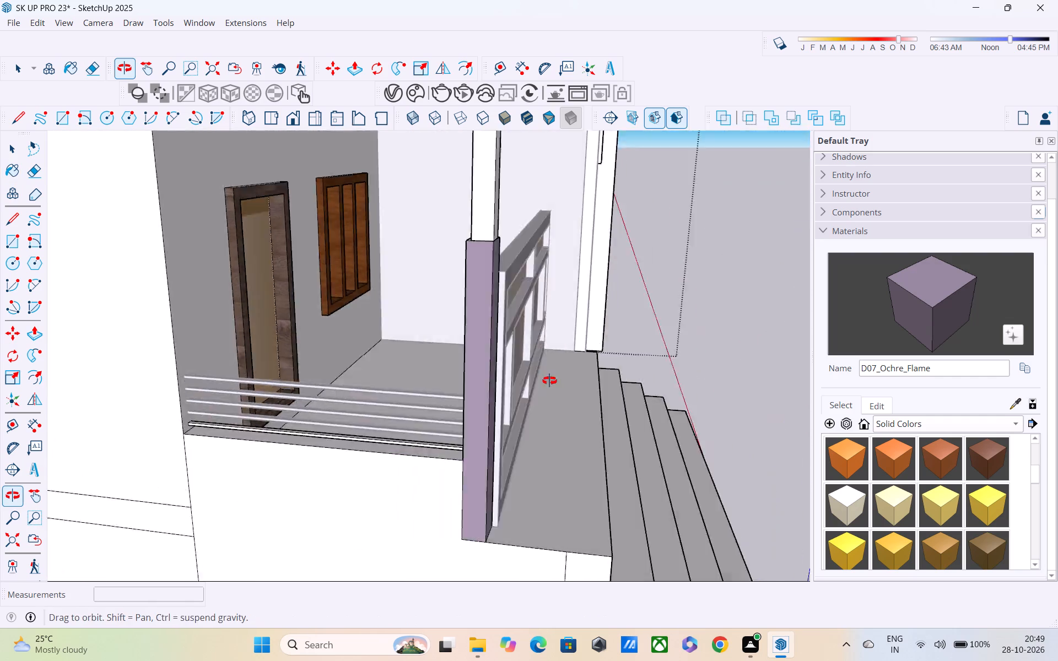
middle_click_drag(549, 381, 688, 347)
left_click(609, 297)
Paint the pillar base's remaining inner face beside the gate with D07_Ochre_Flame, and leave the wall group.
middle_click_drag(614, 313, 148, 403)
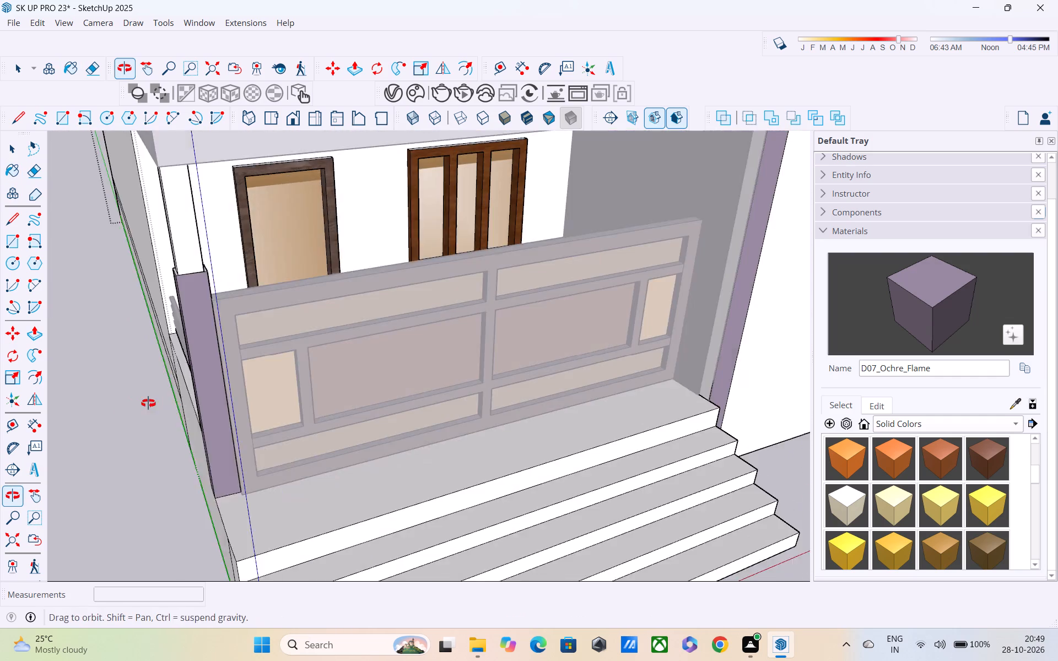
middle_click_drag(148, 403, 143, 392)
scroll(143, 389, "up", 1)
scroll(238, 302, "up", 2)
middle_click_drag(231, 277, 2, 278)
scroll(0, 291, "down", 1)
scroll(209, 193, "up", 3)
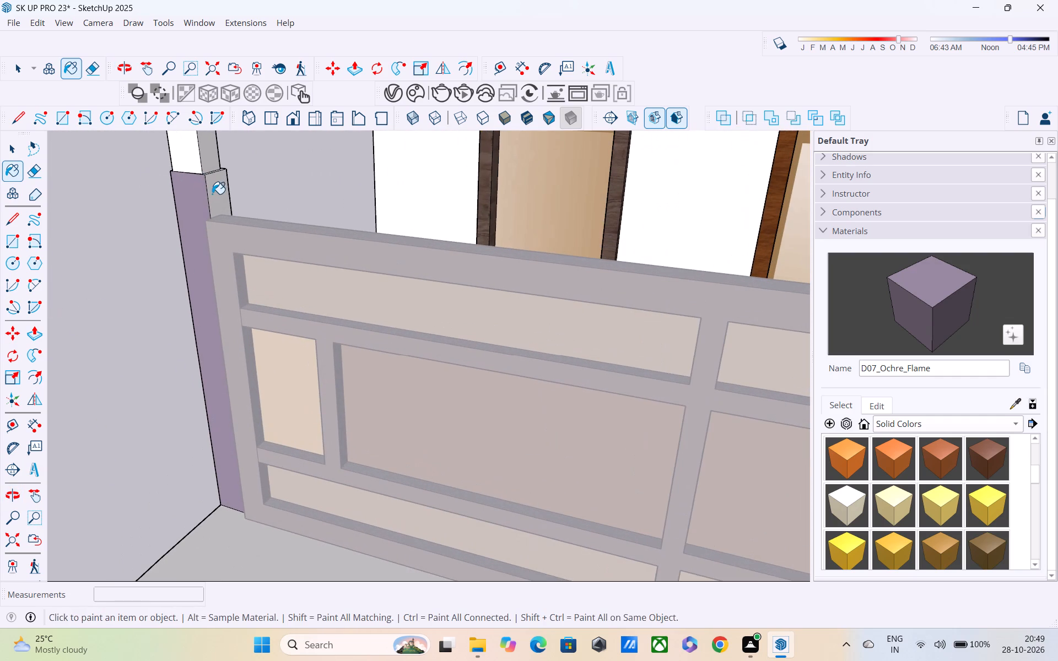
left_click(212, 194)
key("space")
left_click(153, 267)
middle_click_drag(179, 284, 214, 209)
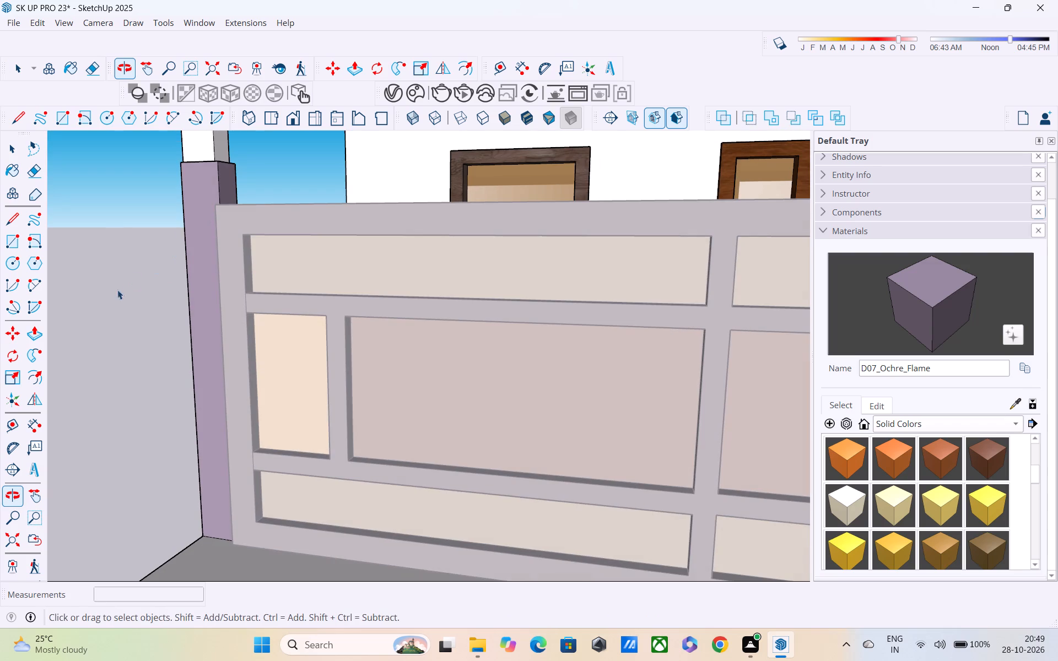
key("space")
double_click(112, 294)
Paint the outer faces of the upper four bars of the ground-floor porch's side railing with Wood_Planks_01_1K from the Wood collection.
scroll(222, 313, "down", 4)
scroll(384, 313, "down", 8)
middle_click_drag(398, 335, 391, 265)
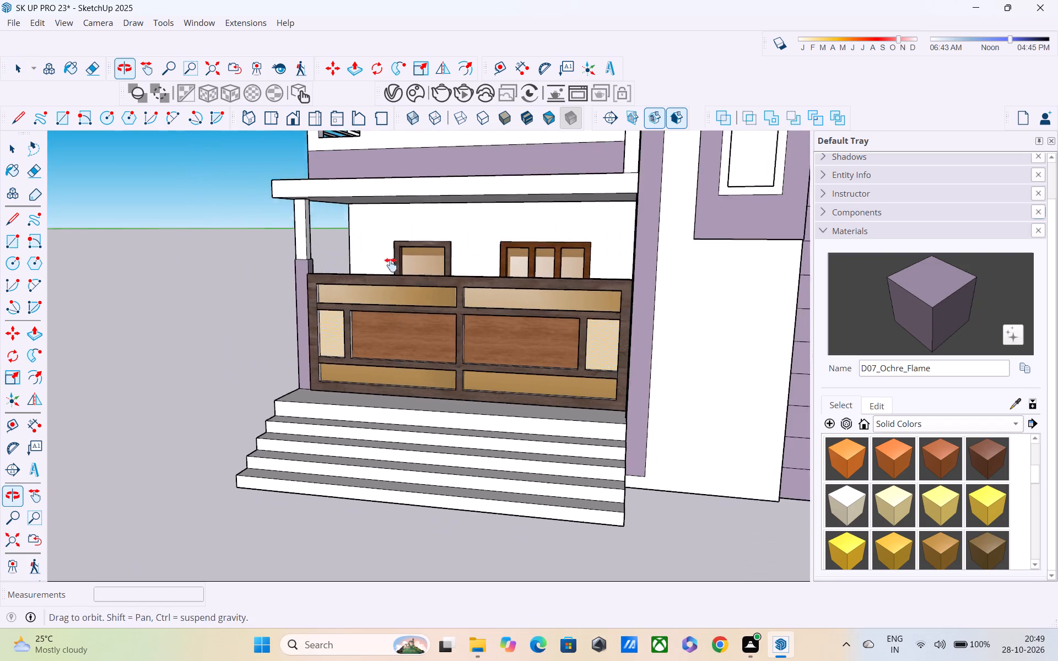
middle_click_drag(391, 265, 385, 229)
scroll(385, 258, "down", 5)
middle_click_drag(395, 267, 542, 364)
scroll(548, 300, "up", 3)
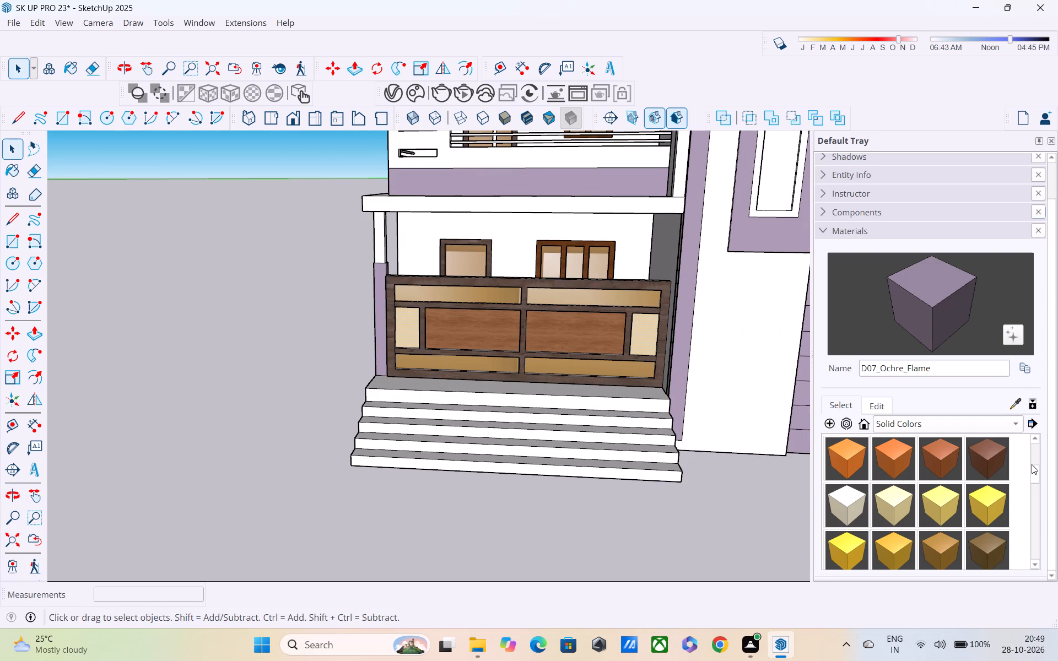
left_click(969, 427)
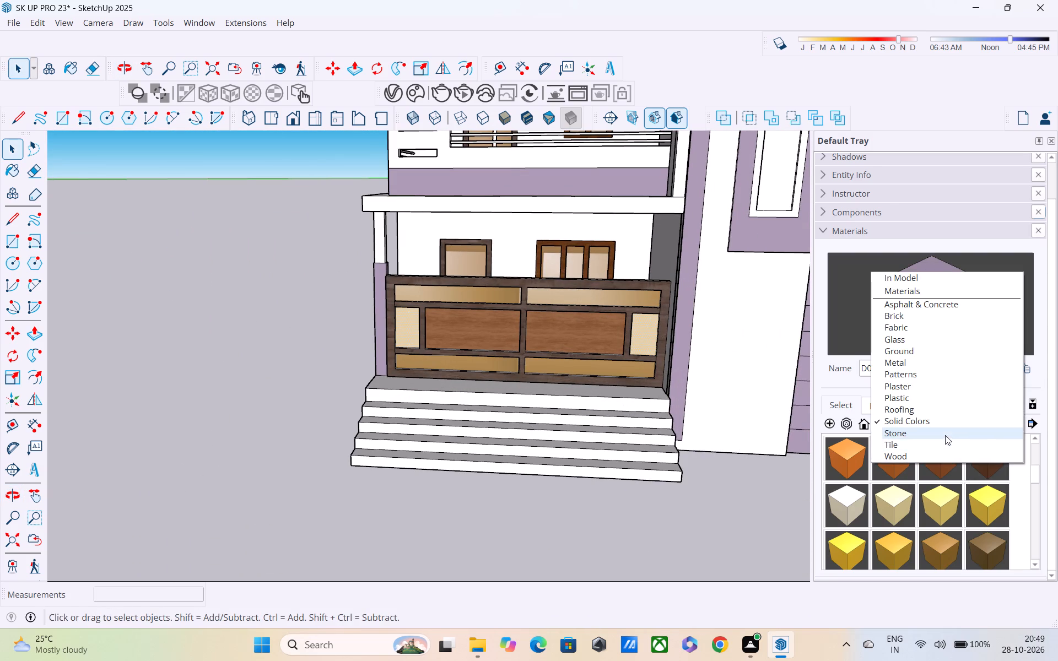
left_click(938, 456)
left_click(856, 503)
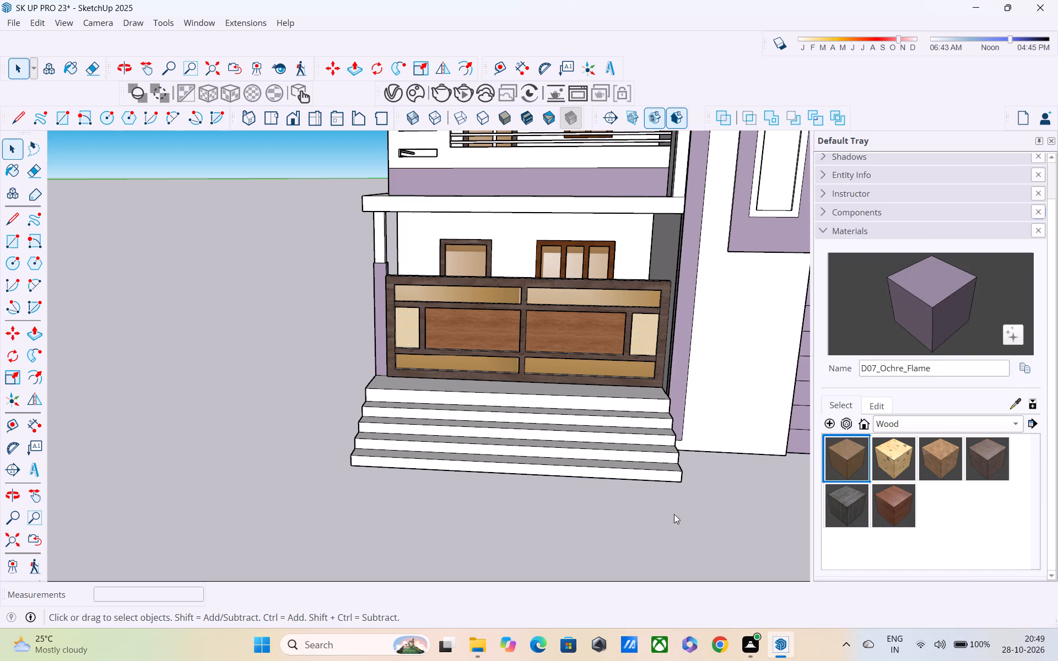
middle_click_drag(422, 470, 832, 421)
scroll(373, 395, "up", 3)
scroll(369, 261, "up", 3)
scroll(361, 312, "up", 2)
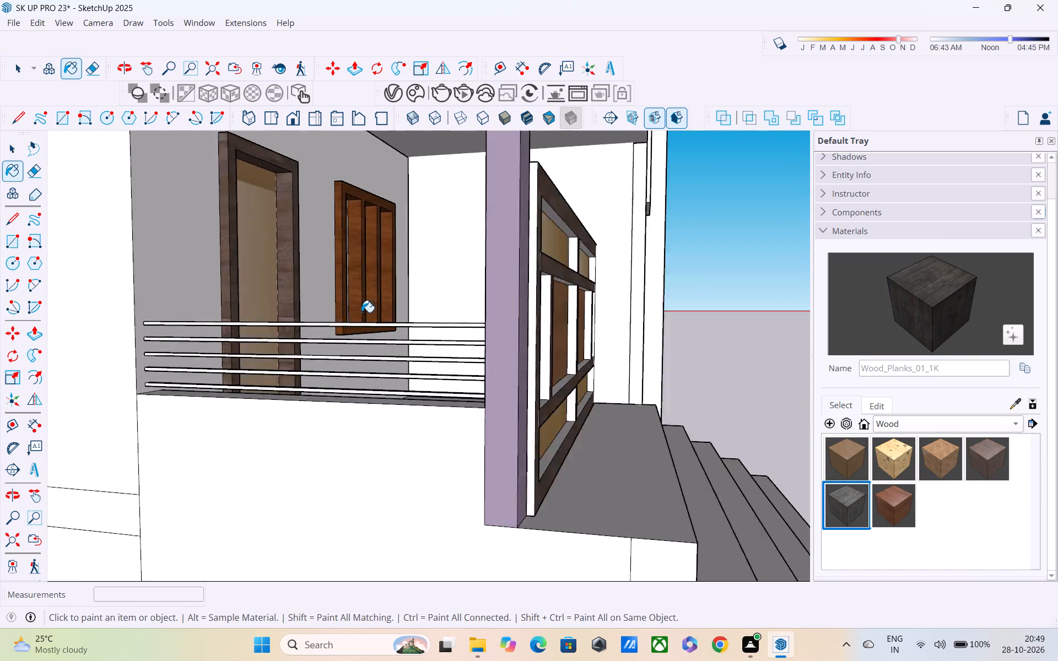
scroll(361, 312, "up", 5)
left_click(362, 337)
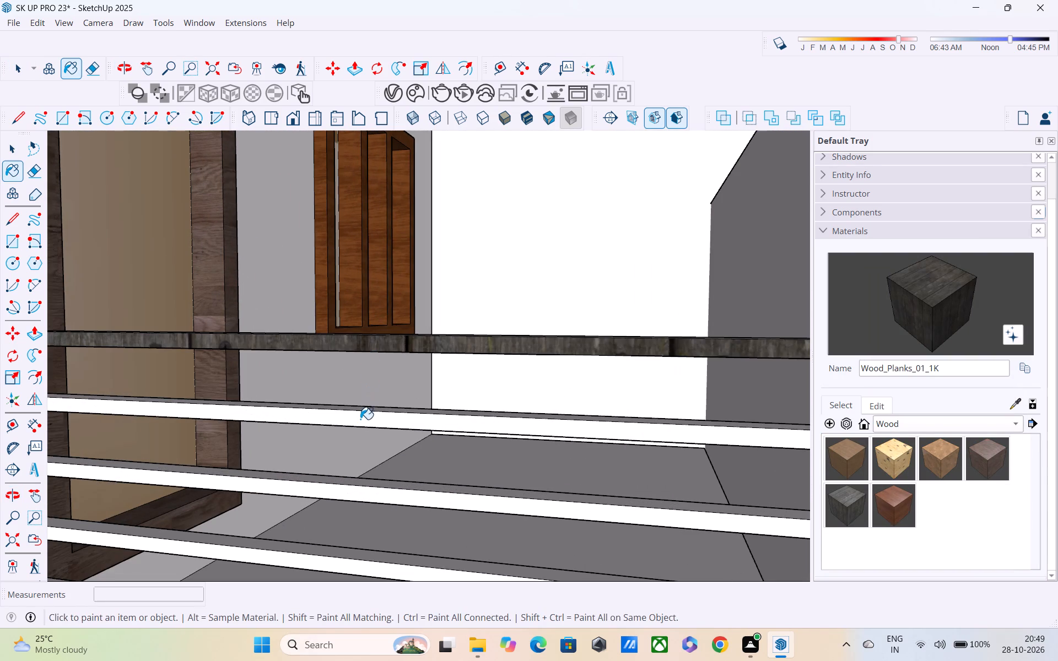
left_click(360, 419)
left_click(348, 484)
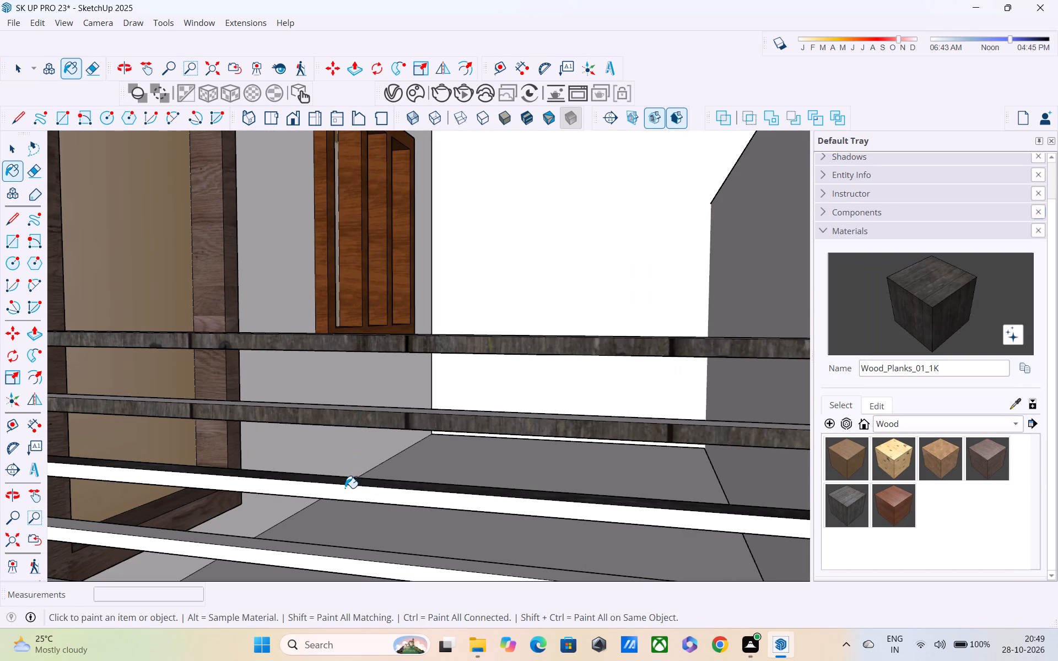
left_click(344, 492)
middle_click_drag(342, 427, 349, 380, "shift")
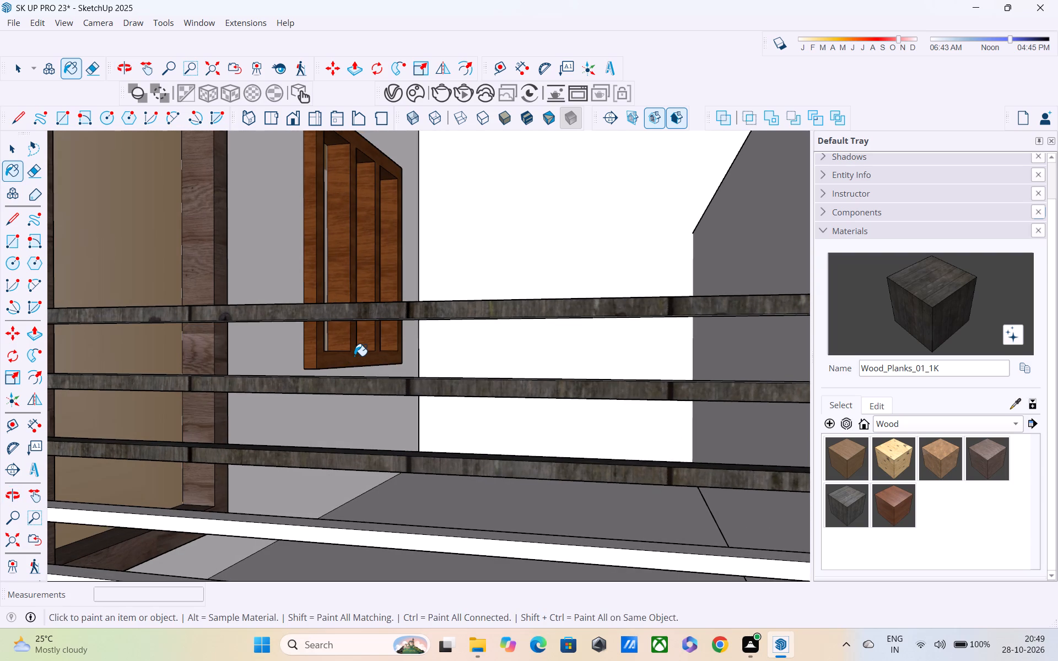
left_click(269, 531)
left_click(278, 523)
Paint the undersides of the upper four porch railing bars with Wood_Planks_01_1K.
middle_click_drag(292, 523, 291, 369)
left_click(312, 537)
left_click(336, 468)
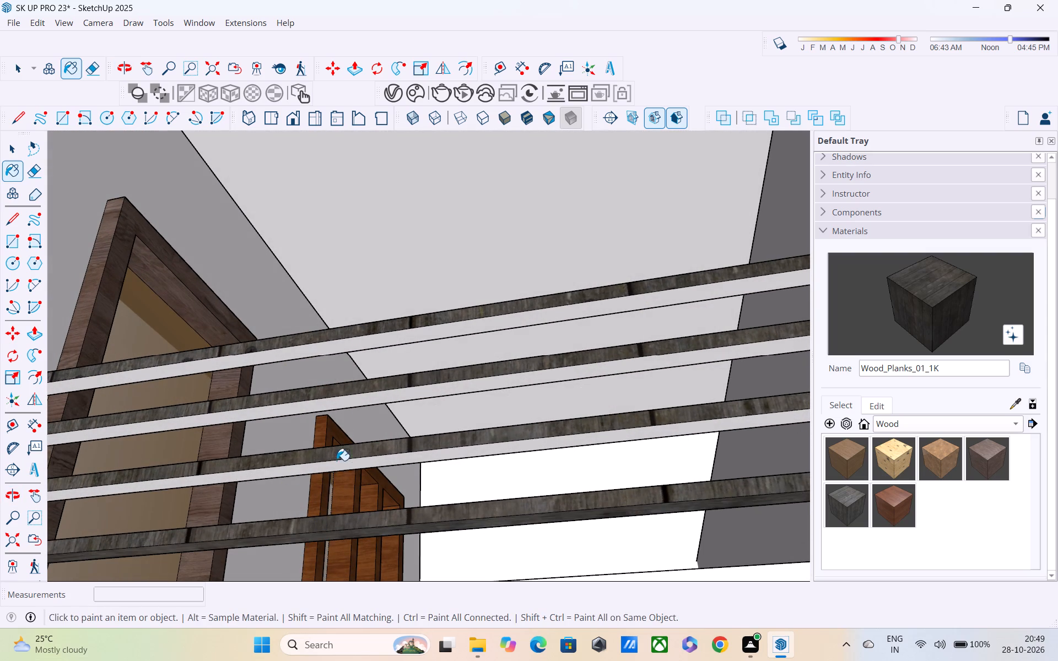
left_click(348, 402)
left_click(355, 340)
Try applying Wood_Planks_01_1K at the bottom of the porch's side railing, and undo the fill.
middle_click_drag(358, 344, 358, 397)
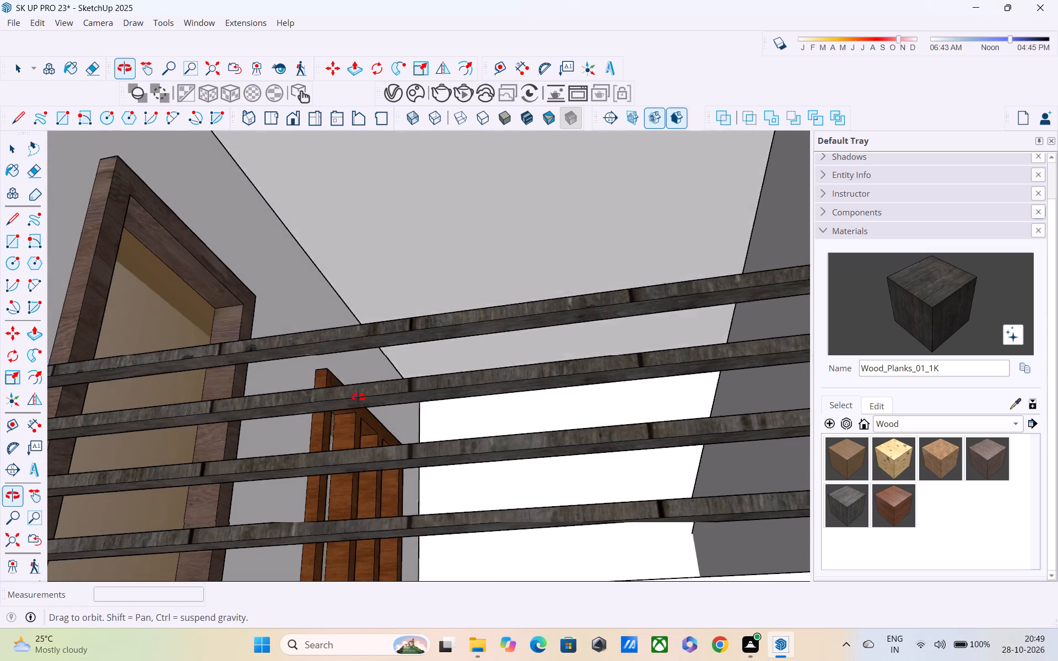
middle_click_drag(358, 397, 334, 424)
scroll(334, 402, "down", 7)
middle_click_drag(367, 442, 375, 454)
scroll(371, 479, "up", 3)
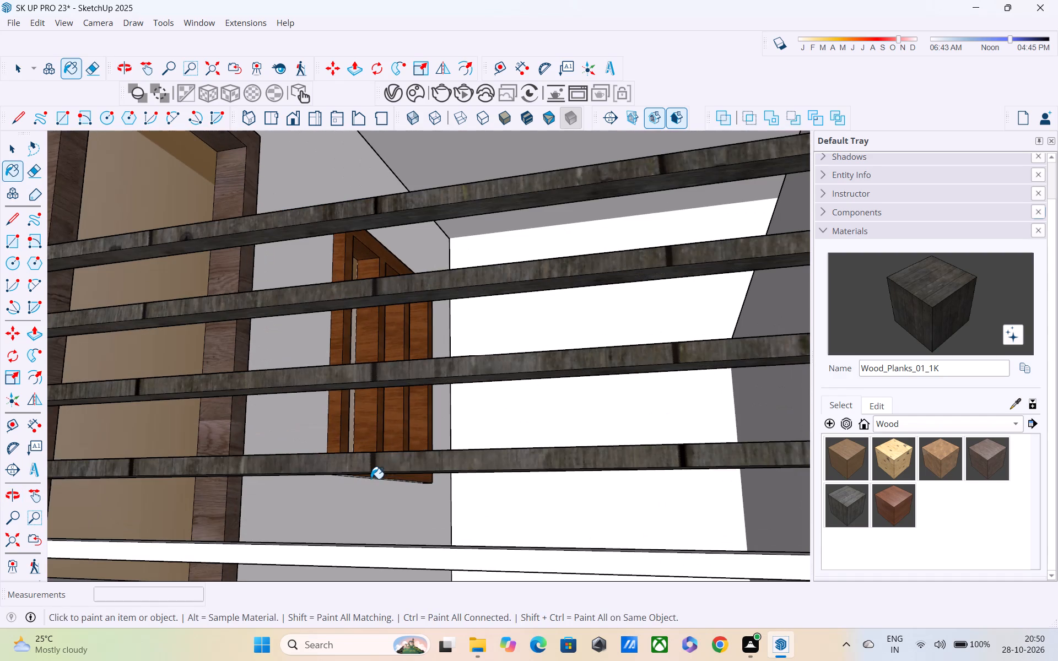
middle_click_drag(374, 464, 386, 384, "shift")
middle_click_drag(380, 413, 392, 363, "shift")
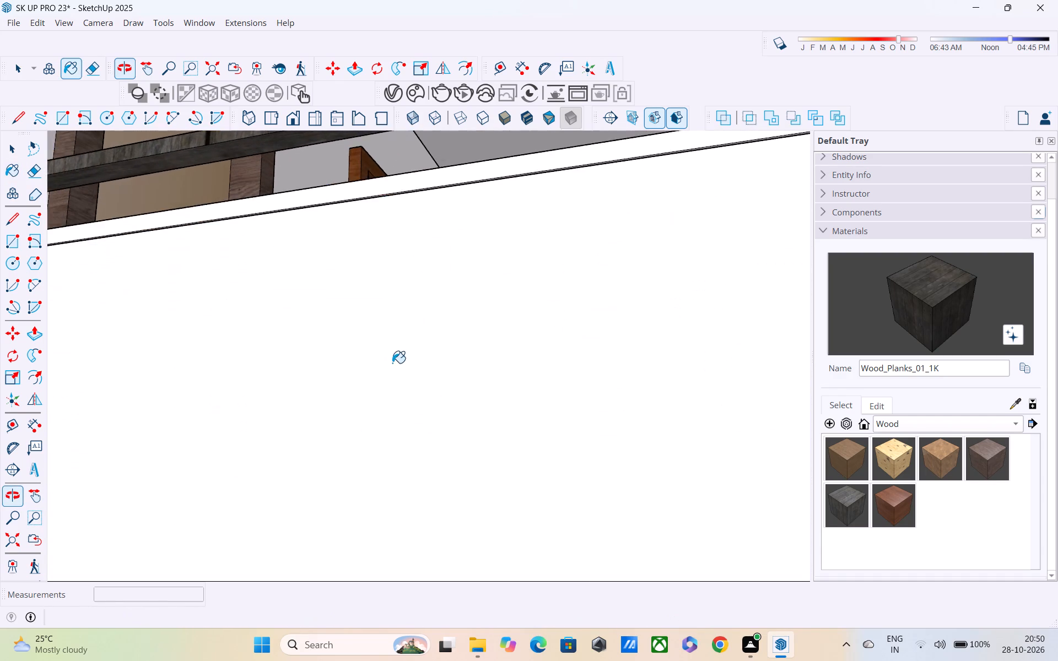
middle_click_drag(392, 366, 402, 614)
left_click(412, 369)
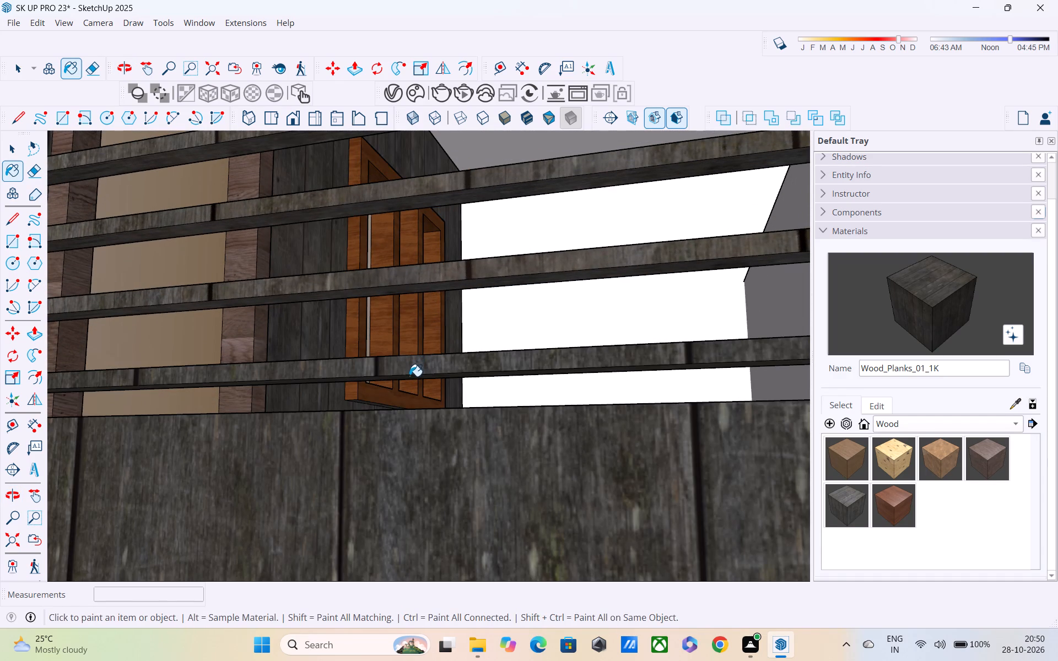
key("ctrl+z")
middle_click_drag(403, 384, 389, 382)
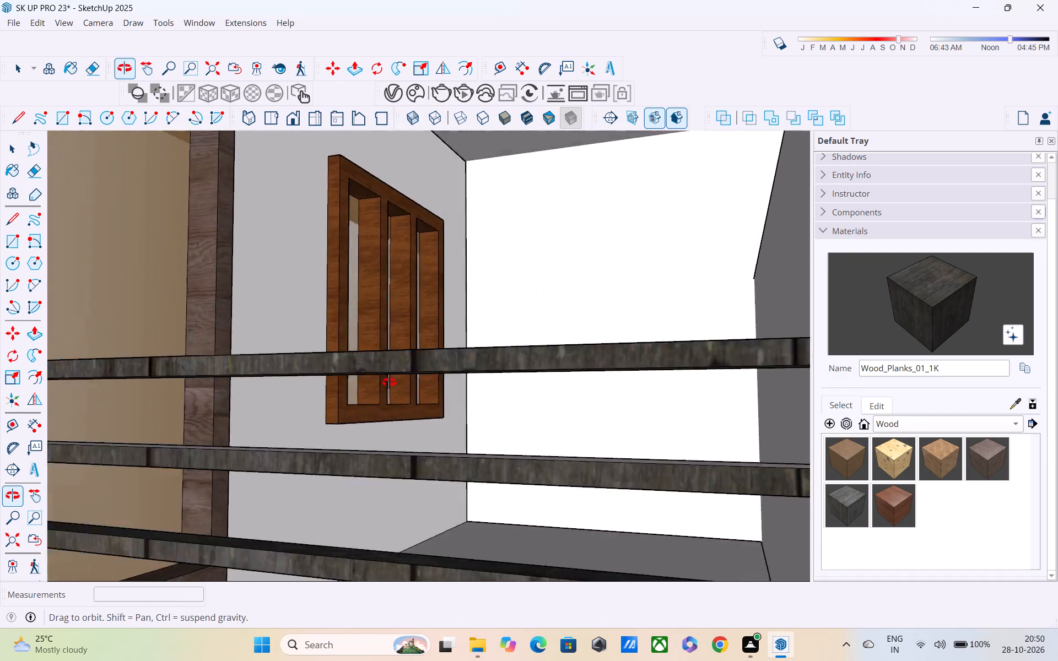
Examine the painted front facade, including the upper balcony's window and railing and the tower's narrow window.
middle_click_drag(389, 382, 393, 405)
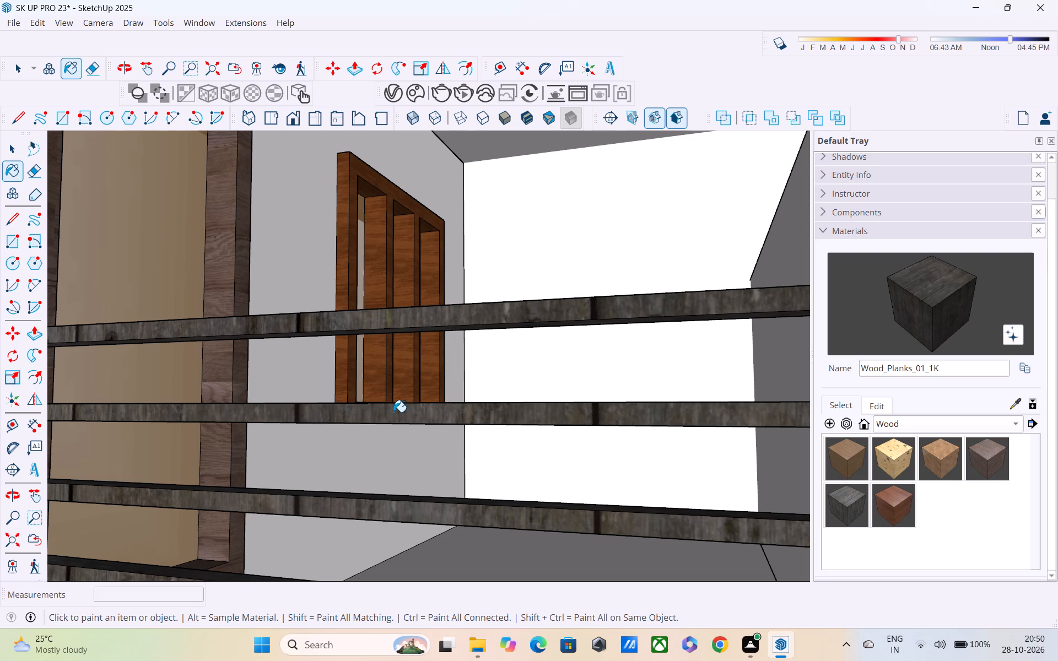
middle_click_drag(451, 440, 449, 396, "shift")
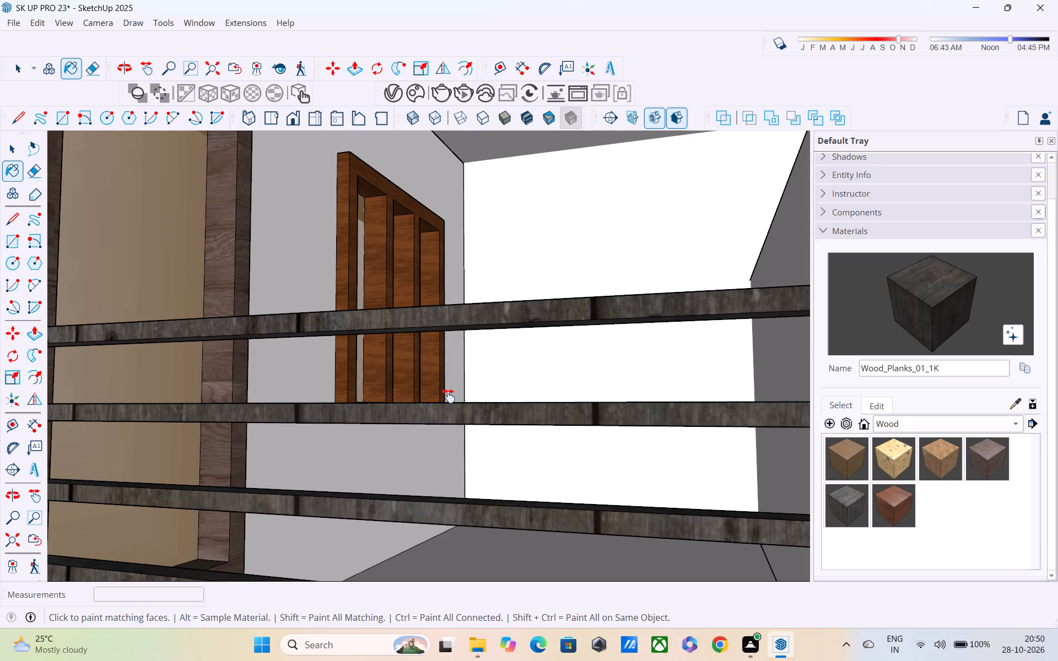
middle_click_drag(449, 396, 447, 329, "shift")
middle_click_drag(444, 369, 446, 261)
middle_click_drag(446, 270, 450, 308)
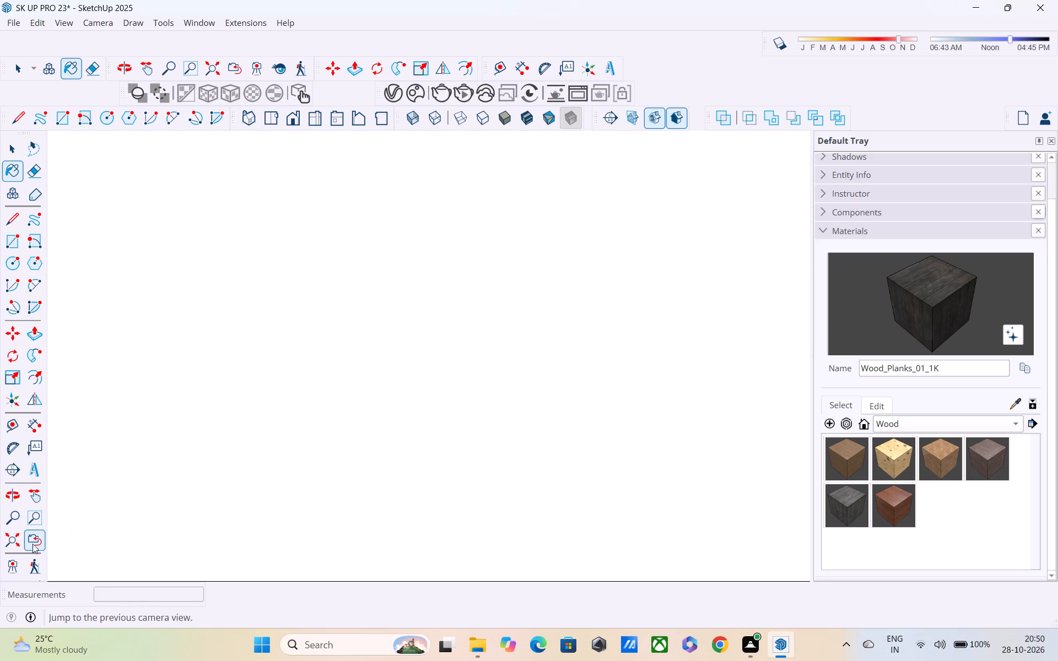
left_click(17, 545)
scroll(50, 341, "up", 1)
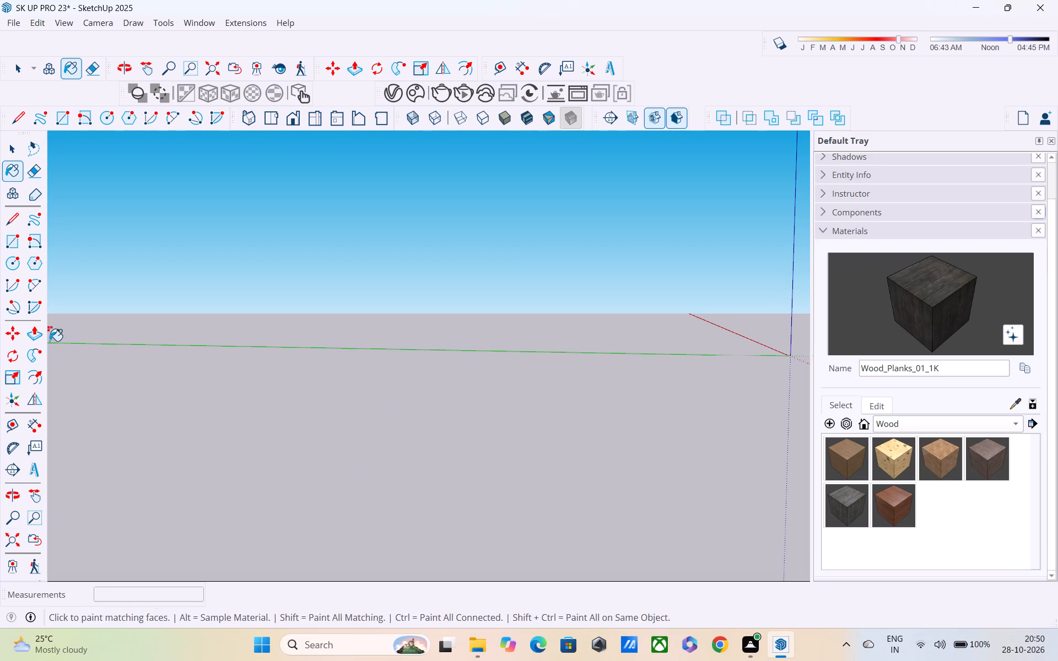
middle_click_drag(72, 345, 208, 371, "shift")
scroll(193, 362, "up", 20)
scroll(193, 362, "up", 4)
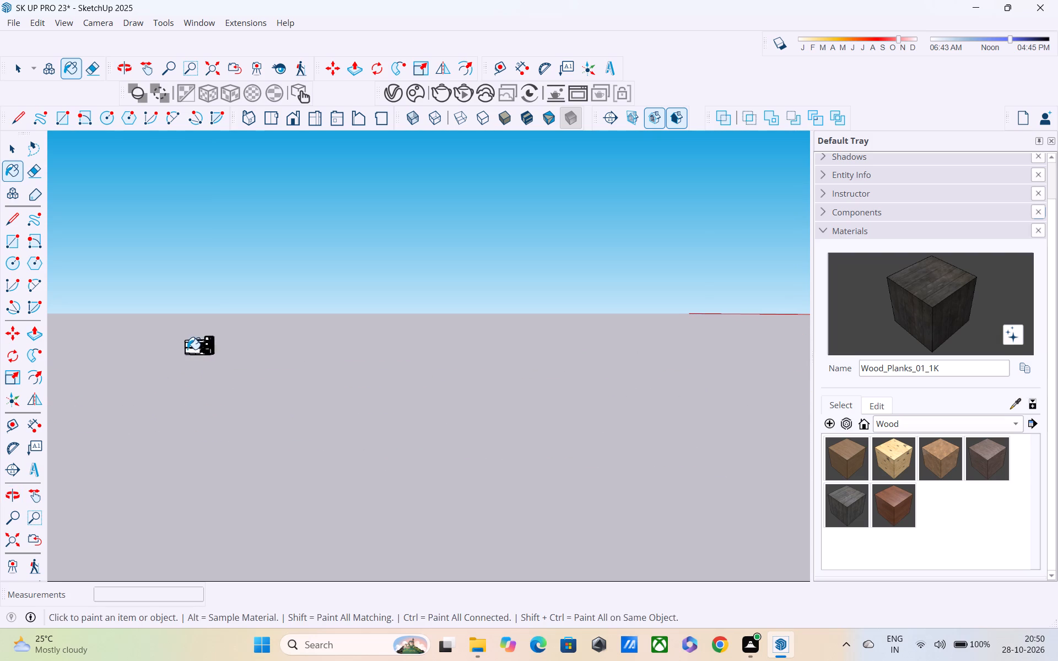
scroll(187, 349, "up", 3)
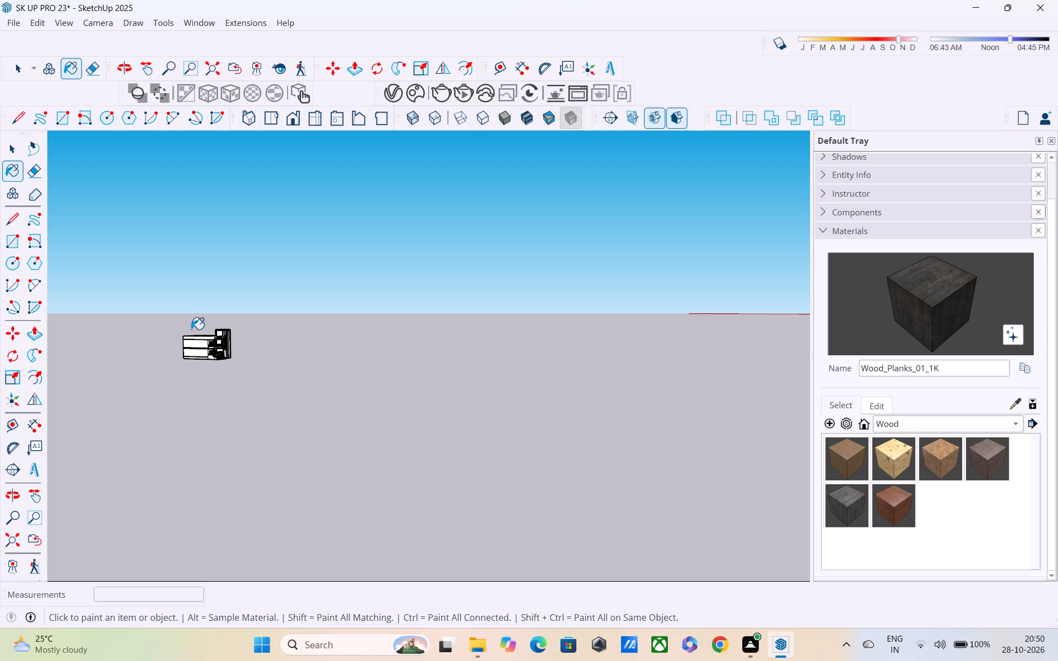
scroll(196, 331, "up", 10)
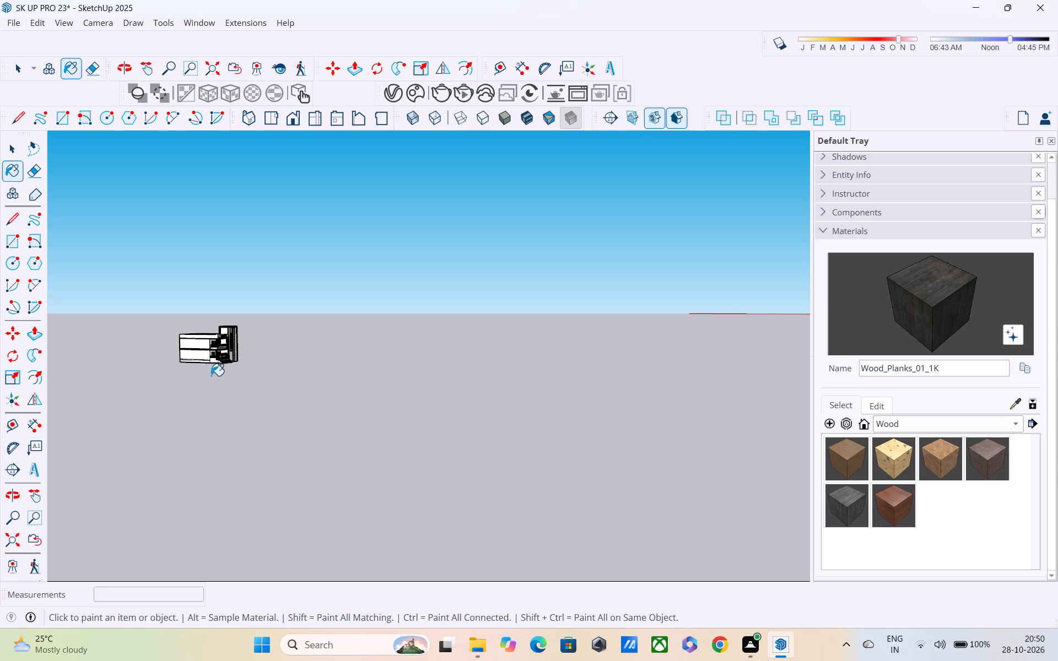
scroll(209, 369, "up", 4)
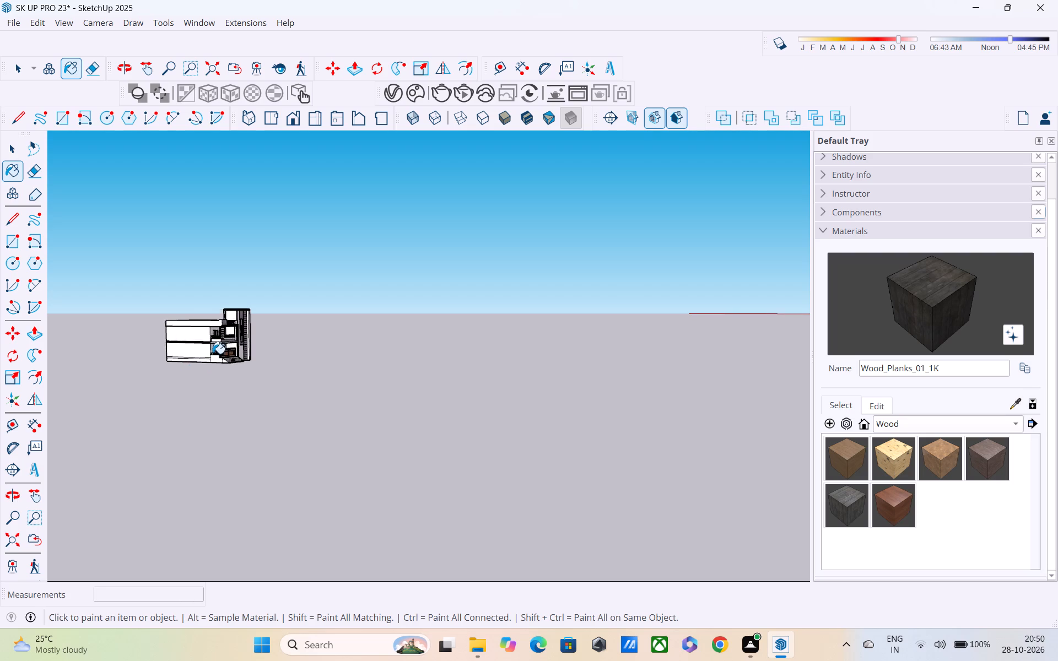
scroll(215, 352, "up", 20)
scroll(215, 352, "up", 4)
middle_click_drag(237, 375, 327, 385)
scroll(326, 378, "down", 4)
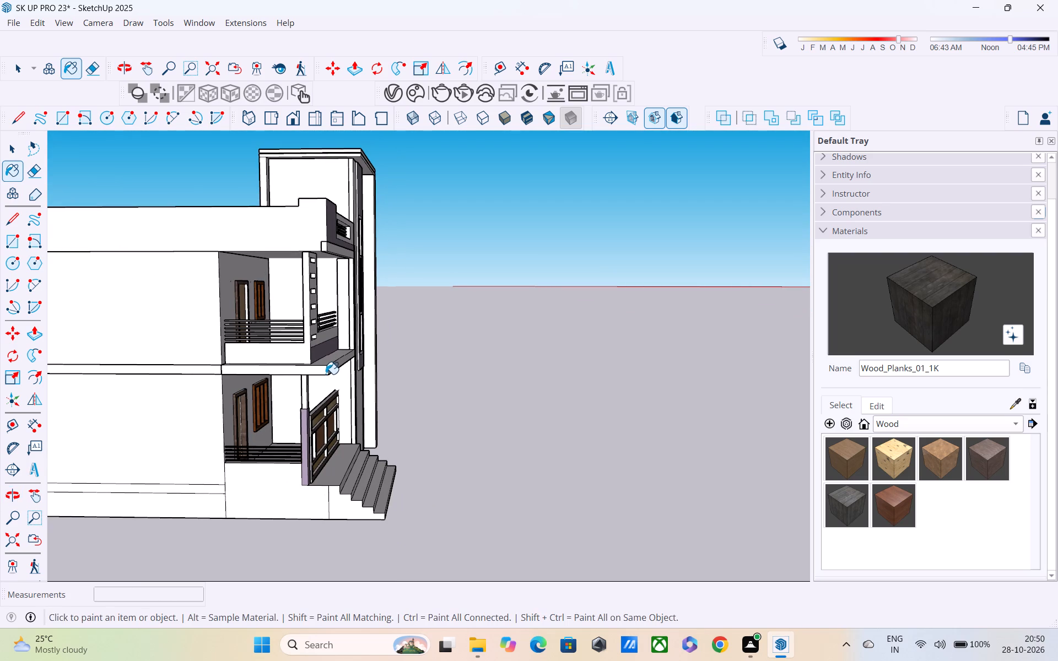
scroll(321, 357, "up", 1)
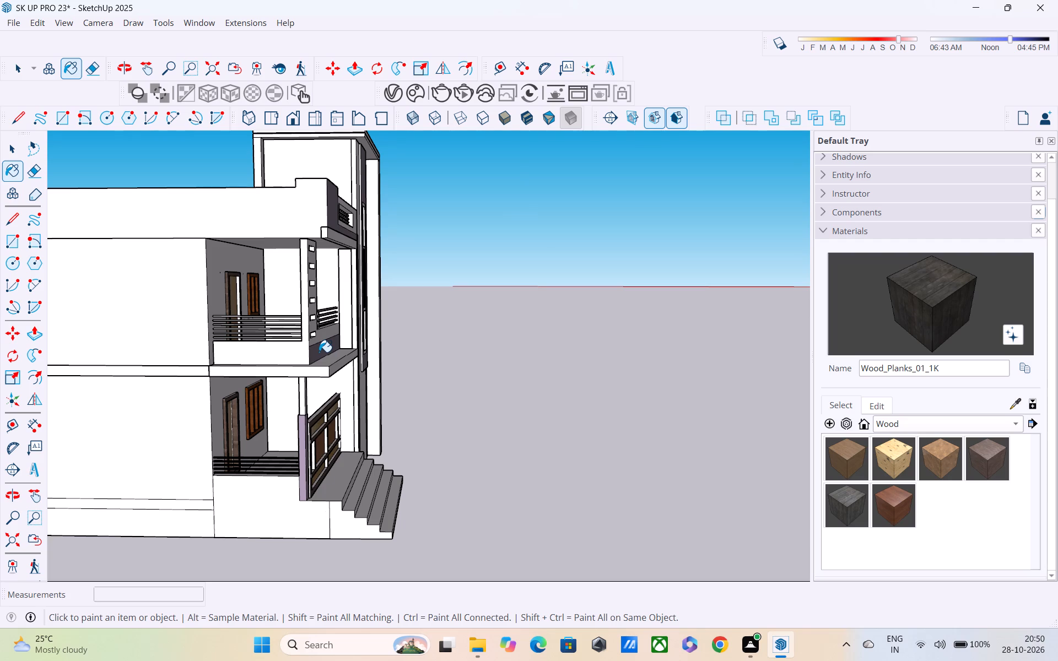
scroll(320, 351, "up", 3)
middle_click_drag(309, 362, 128, 308)
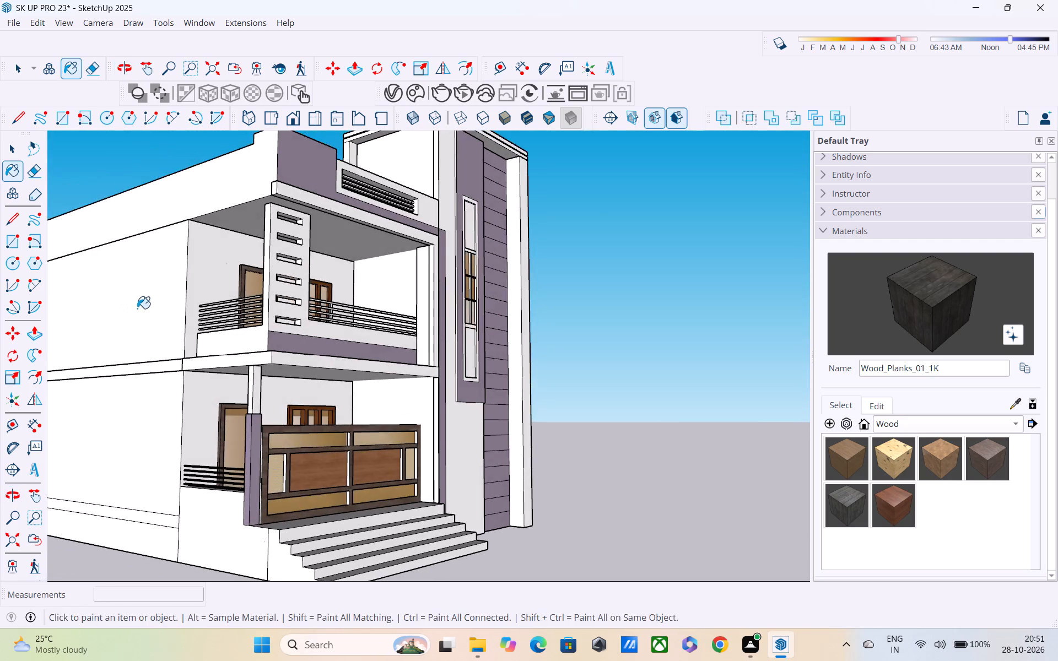
scroll(138, 308, "down", 4)
middle_click_drag(177, 355, 100, 390)
scroll(103, 375, "down", 3)
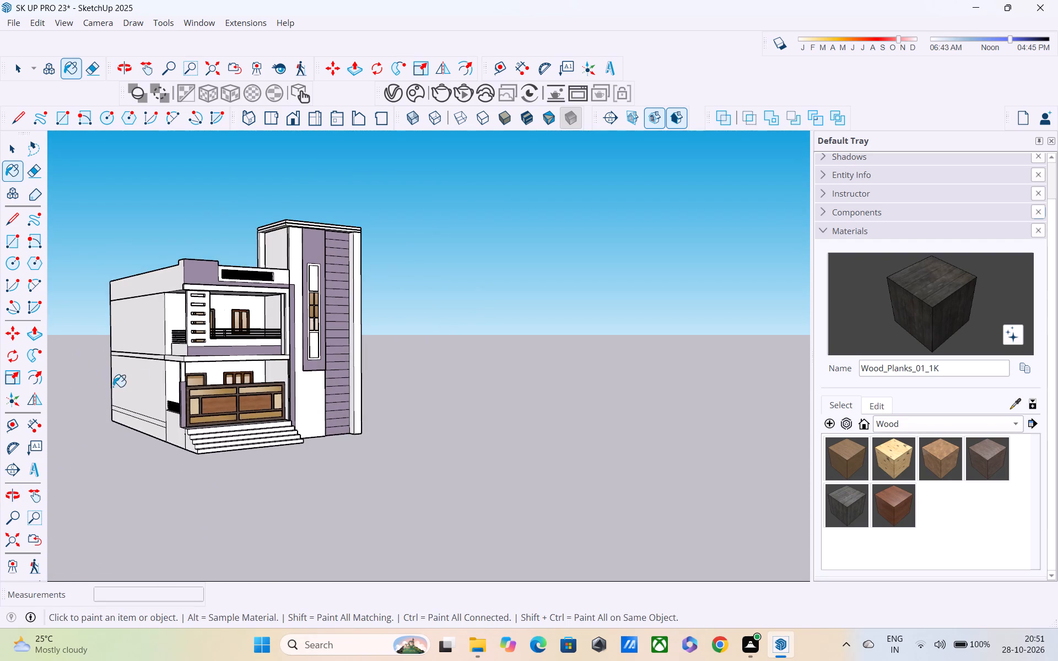
scroll(198, 359, "up", 5)
scroll(268, 296, "up", 3)
middle_click_drag(234, 318, 130, 361)
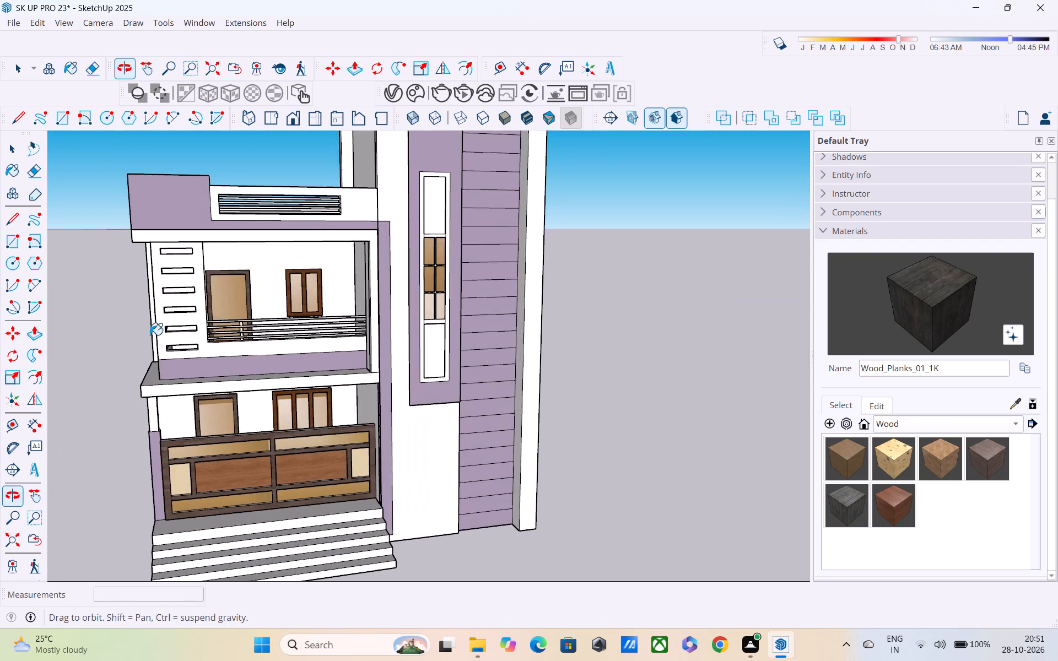
scroll(388, 211, "up", 2)
scroll(300, 307, "up", 13)
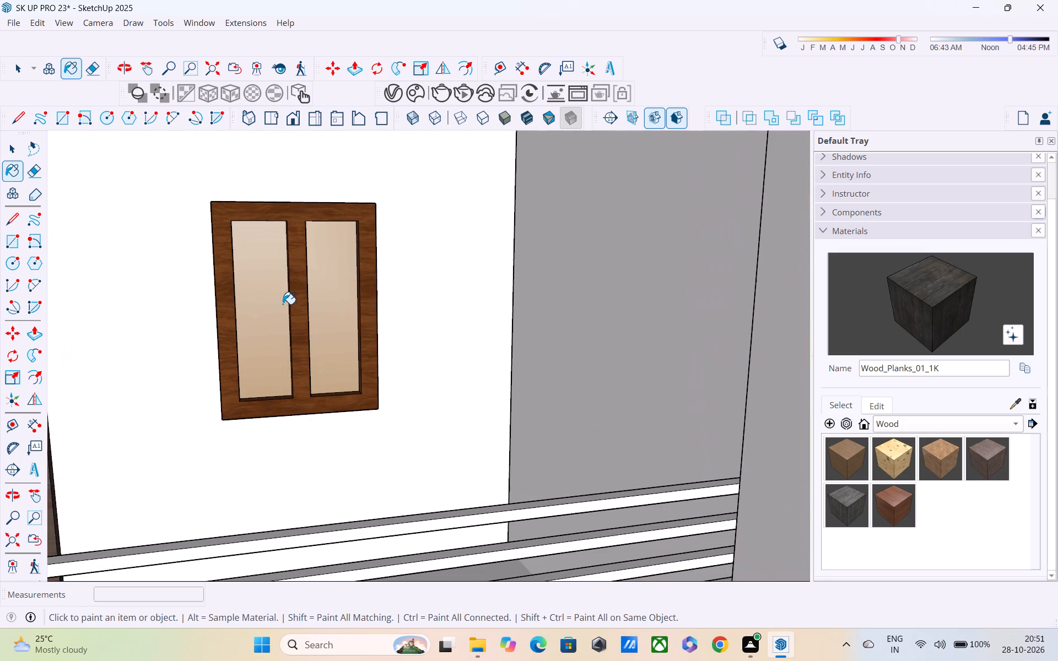
middle_click_drag(284, 303, 293, 301)
scroll(294, 295, "down", 5)
scroll(295, 342, "down", 4)
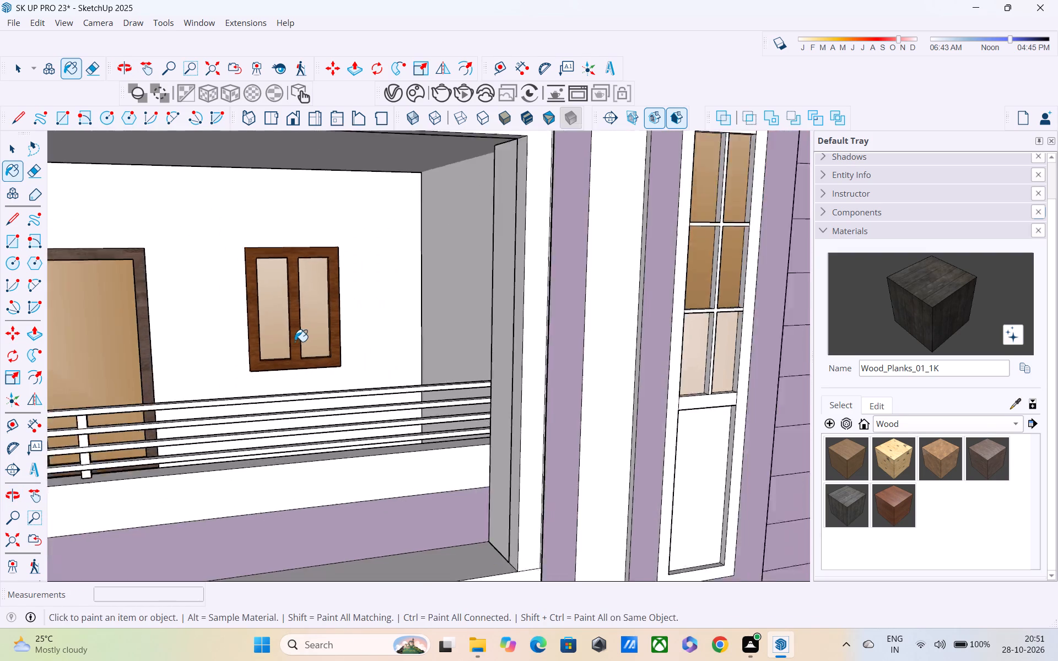
scroll(295, 342, "down", 2)
scroll(264, 398, "down", 4)
scroll(356, 369, "down", 1)
scroll(435, 318, "up", 2)
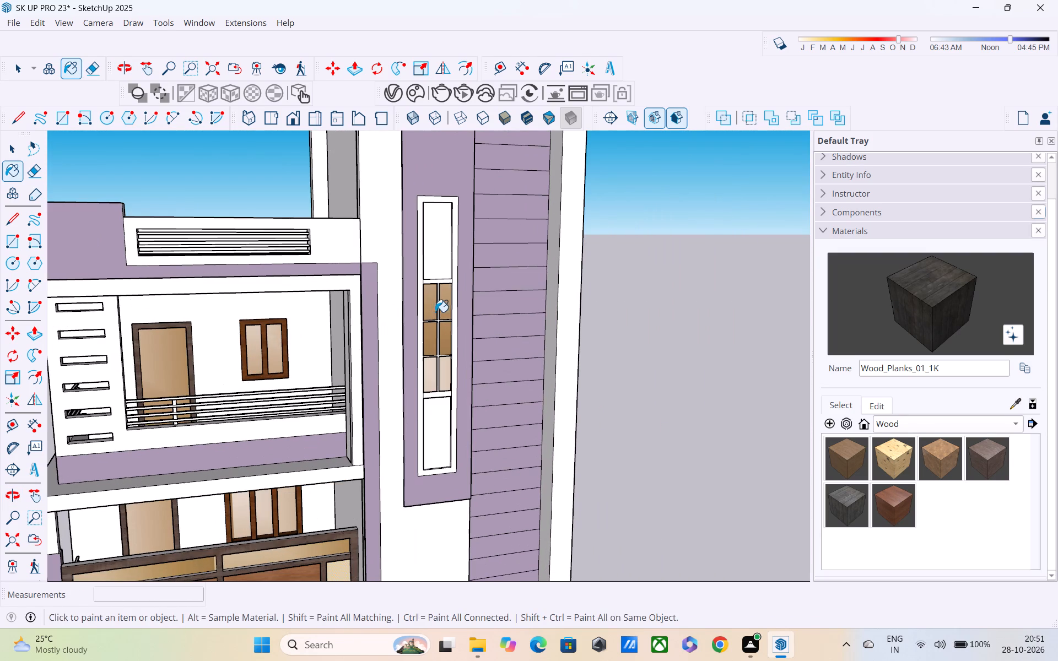
scroll(441, 289, "down", 4)
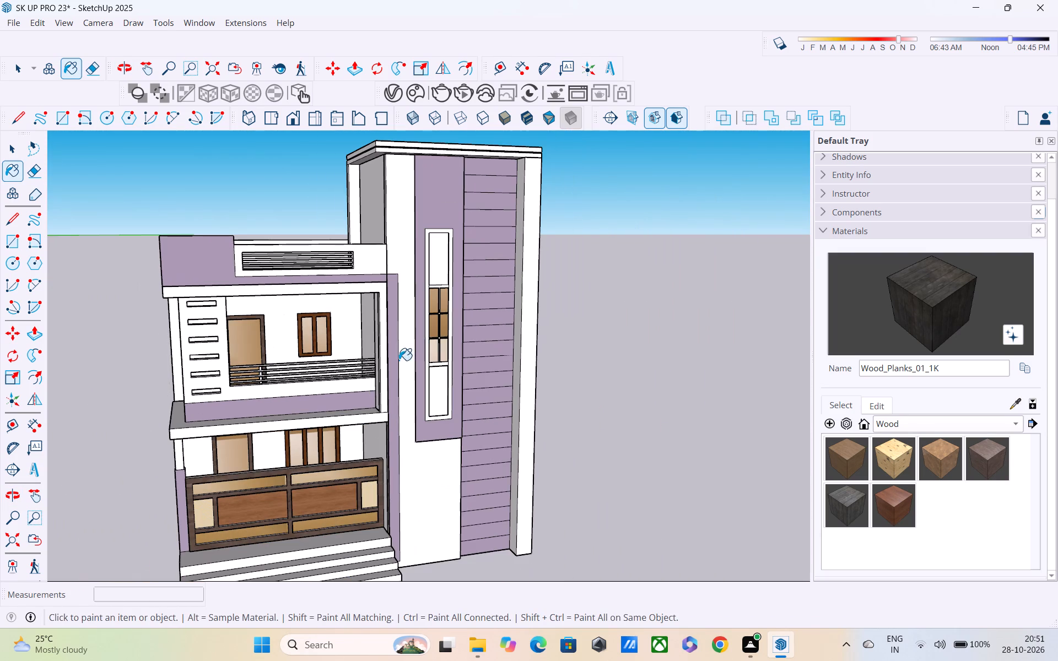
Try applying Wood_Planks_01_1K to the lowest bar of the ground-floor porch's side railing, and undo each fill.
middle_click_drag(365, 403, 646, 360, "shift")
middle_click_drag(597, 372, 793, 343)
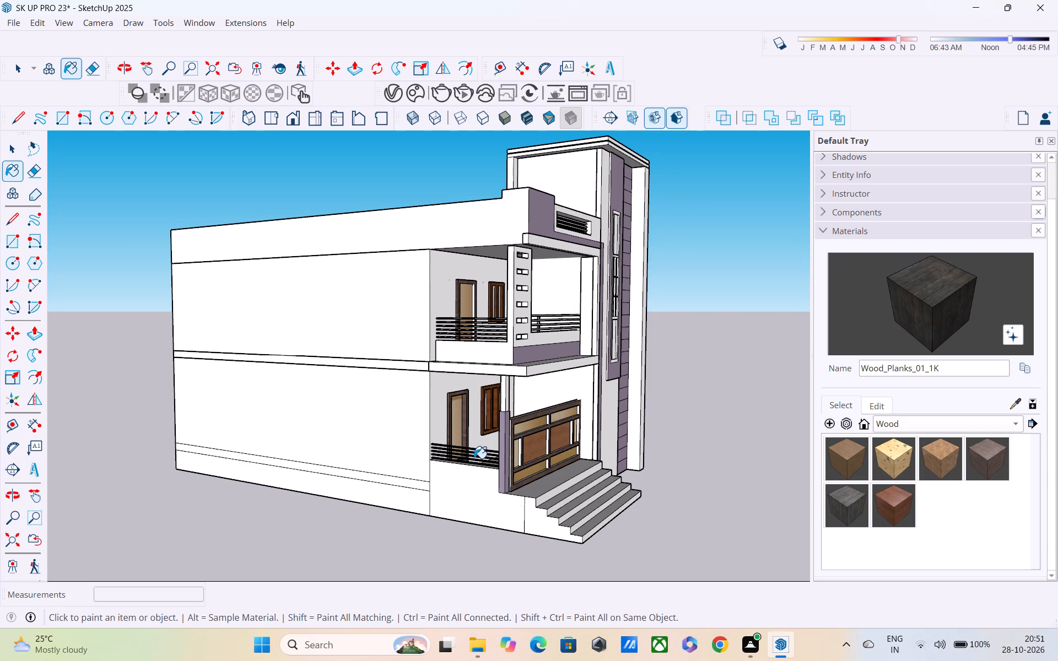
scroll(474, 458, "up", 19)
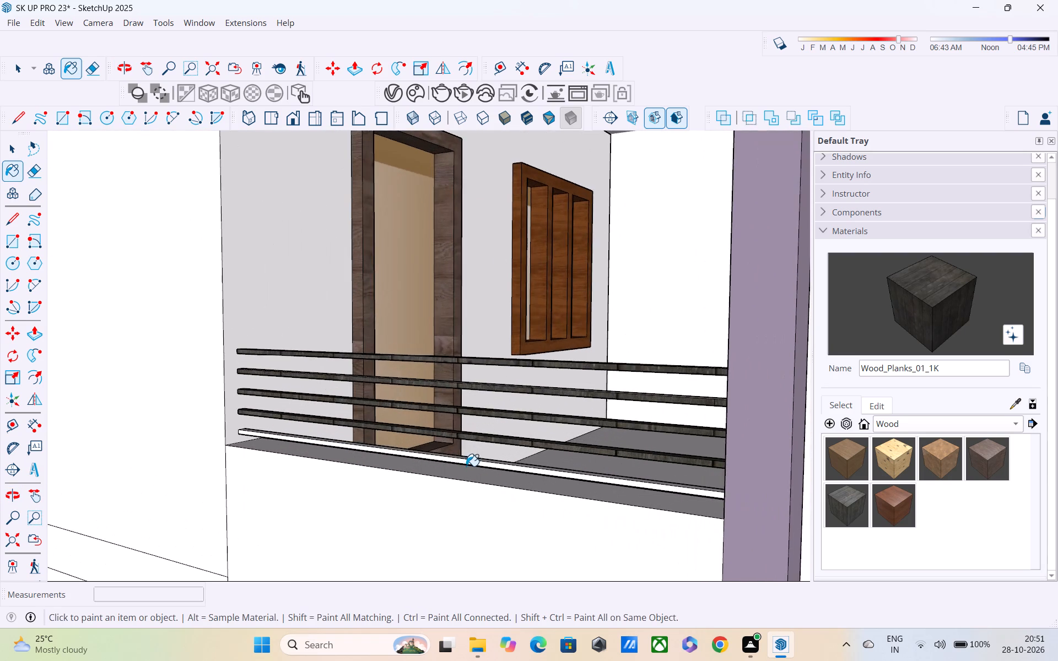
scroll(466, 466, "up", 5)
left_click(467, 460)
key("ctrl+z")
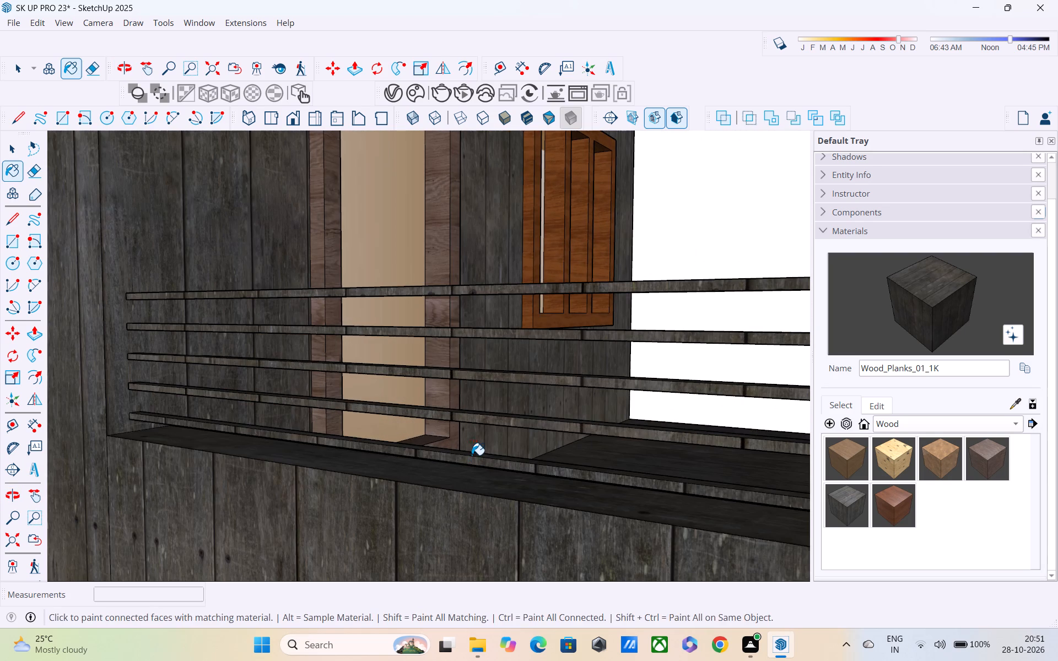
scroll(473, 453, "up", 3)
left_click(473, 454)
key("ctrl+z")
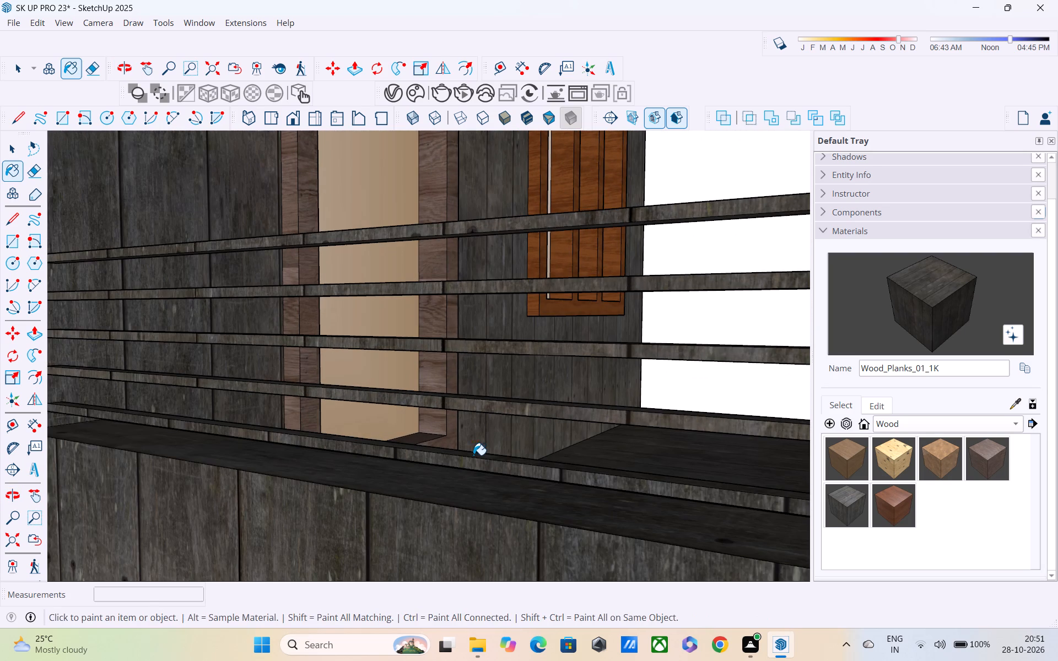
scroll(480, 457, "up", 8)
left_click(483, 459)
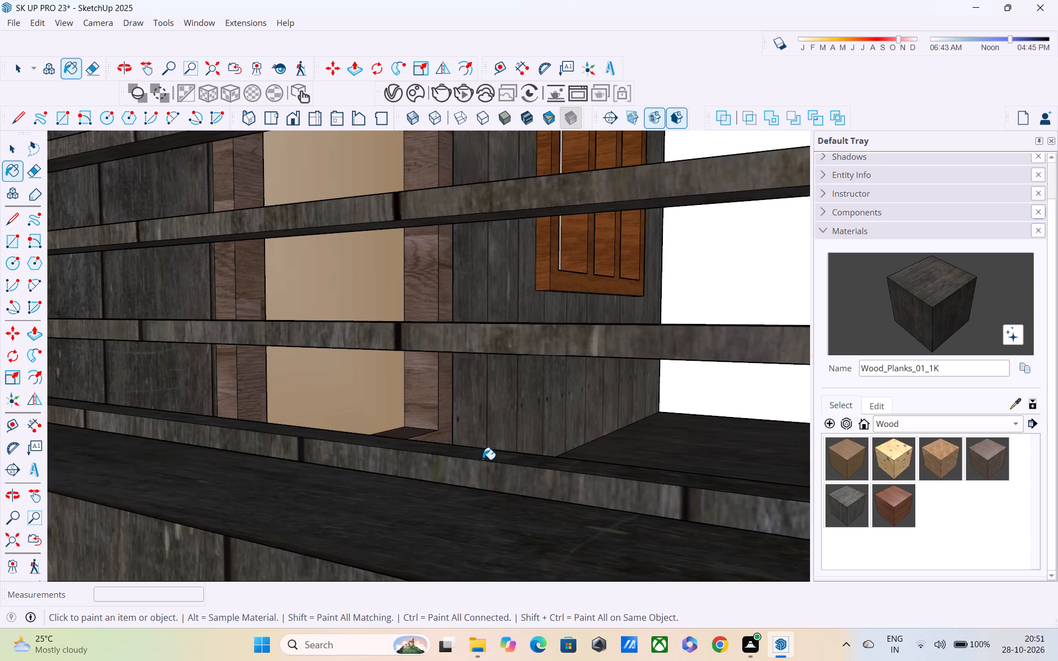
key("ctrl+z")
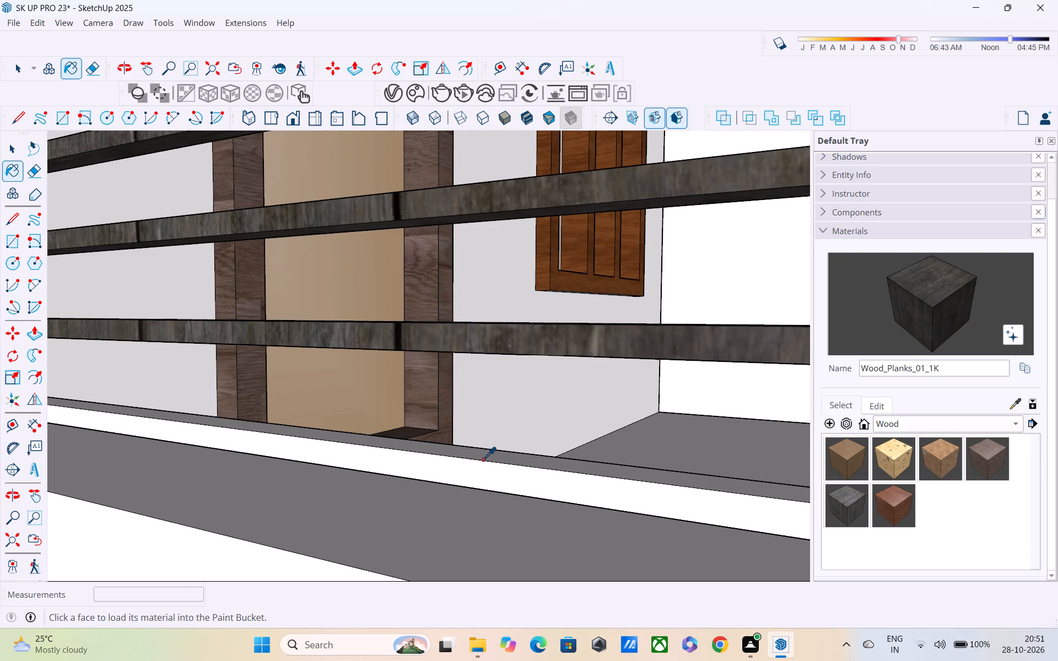
Open the wall group for editing and paint the lowest porch side railing bar's outer and top faces with Wood_Planks_01_1K.
key("space")
double_click(483, 460)
double_click(483, 472)
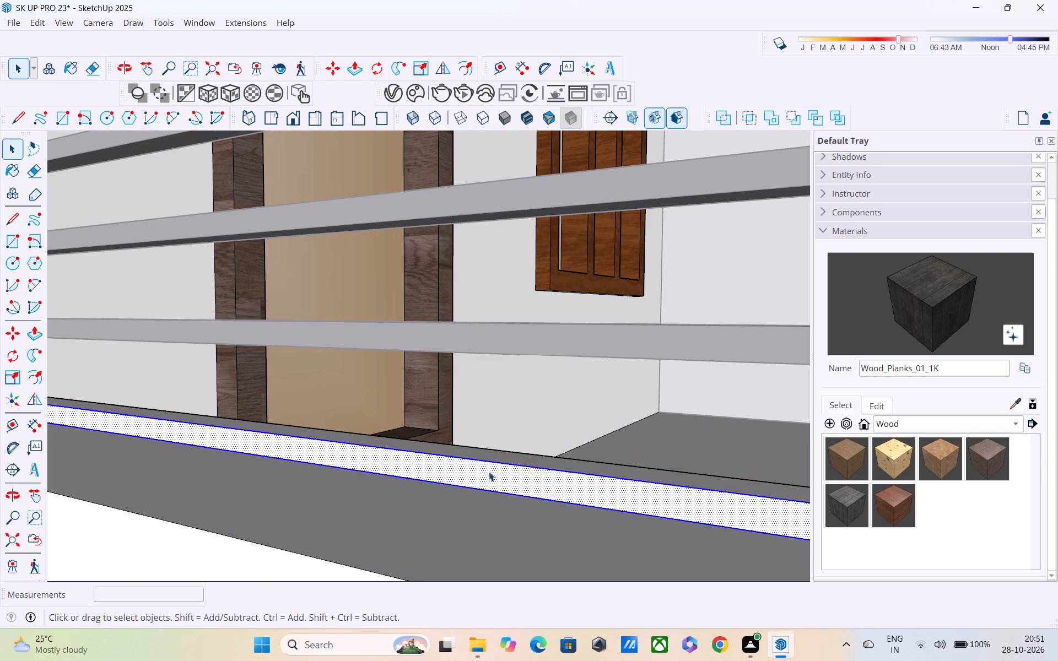
left_click(926, 303)
left_click(662, 497)
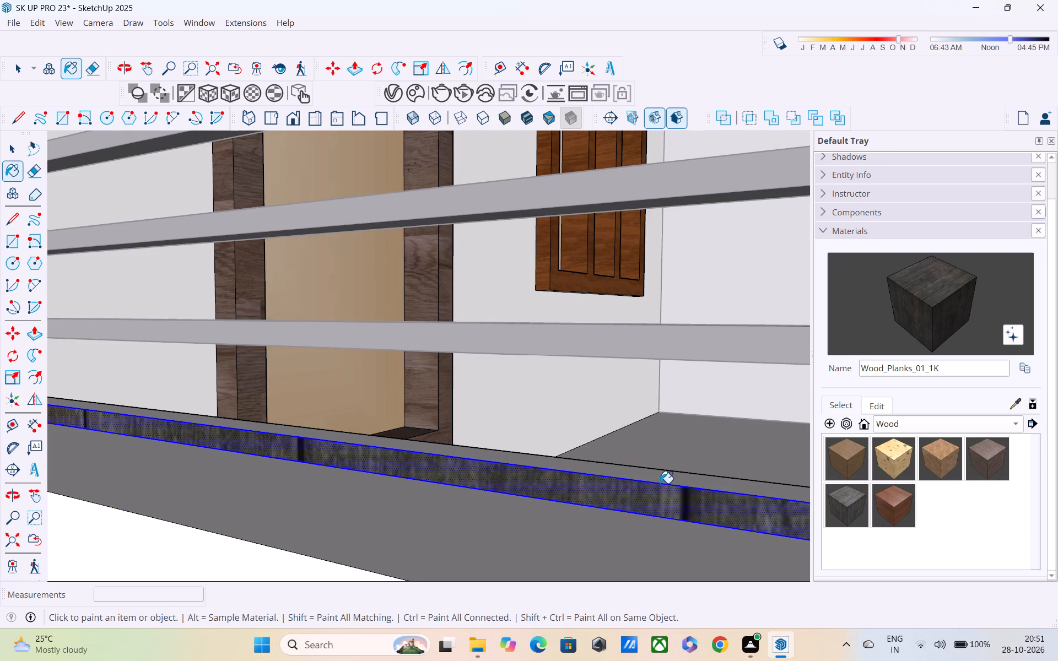
left_click(660, 481)
Paint the underside and inner face of the lowest porch railing bar with Wood_Planks_01_1K, and leave the wall group.
scroll(660, 480, "up", 1)
middle_click_drag(660, 480, 673, 354)
scroll(596, 507, "up", 1)
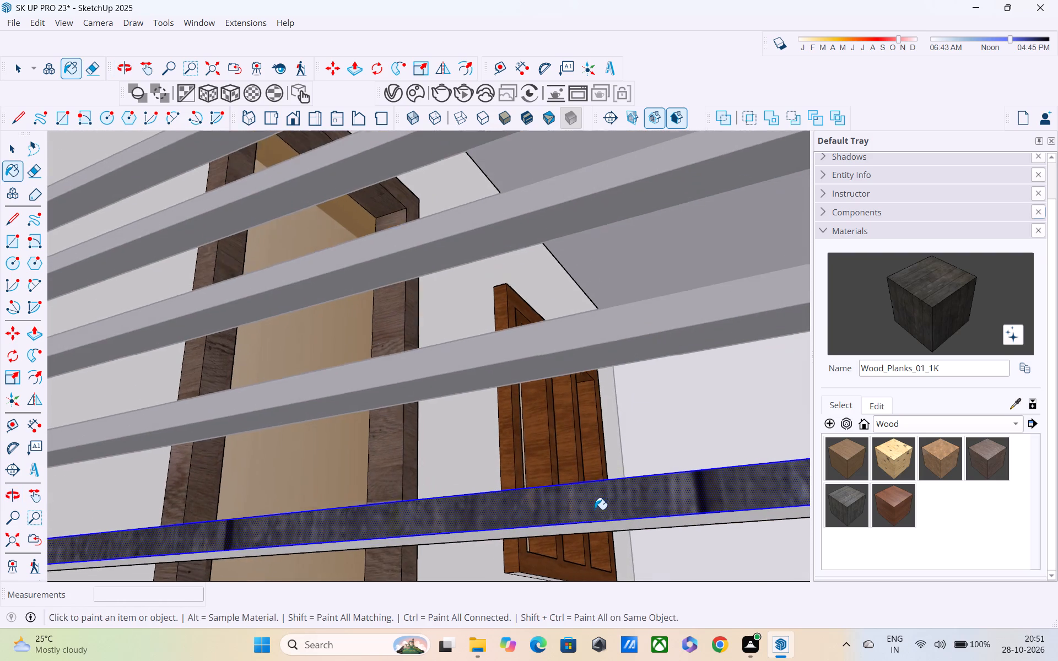
scroll(595, 510, "up", 1)
left_click(591, 530)
middle_click_drag(594, 529, 311, 517)
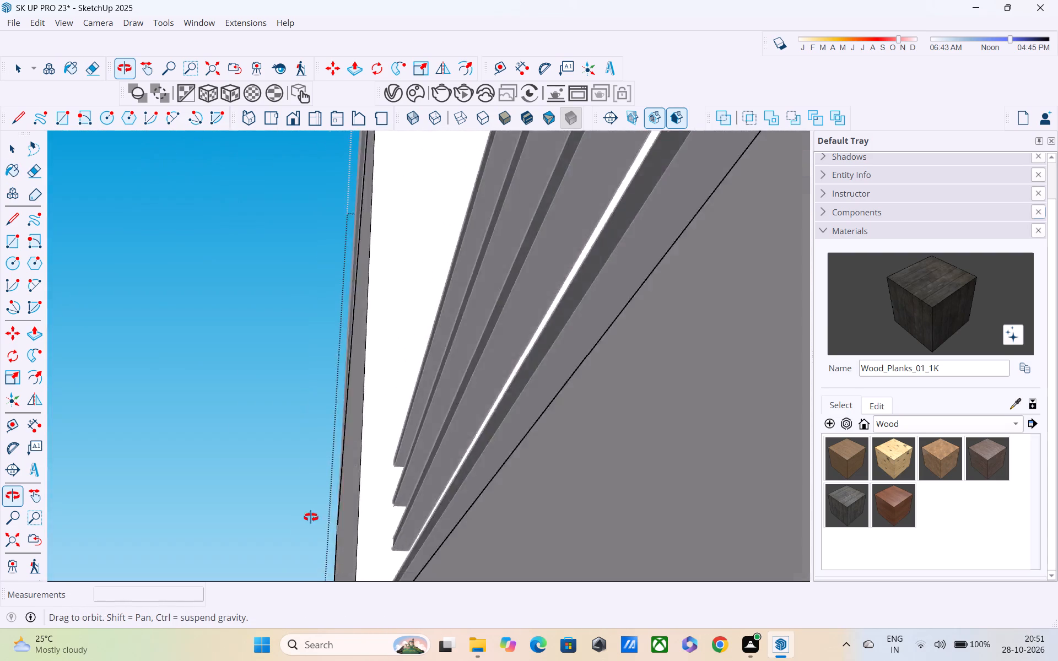
middle_click_drag(311, 517, 175, 642)
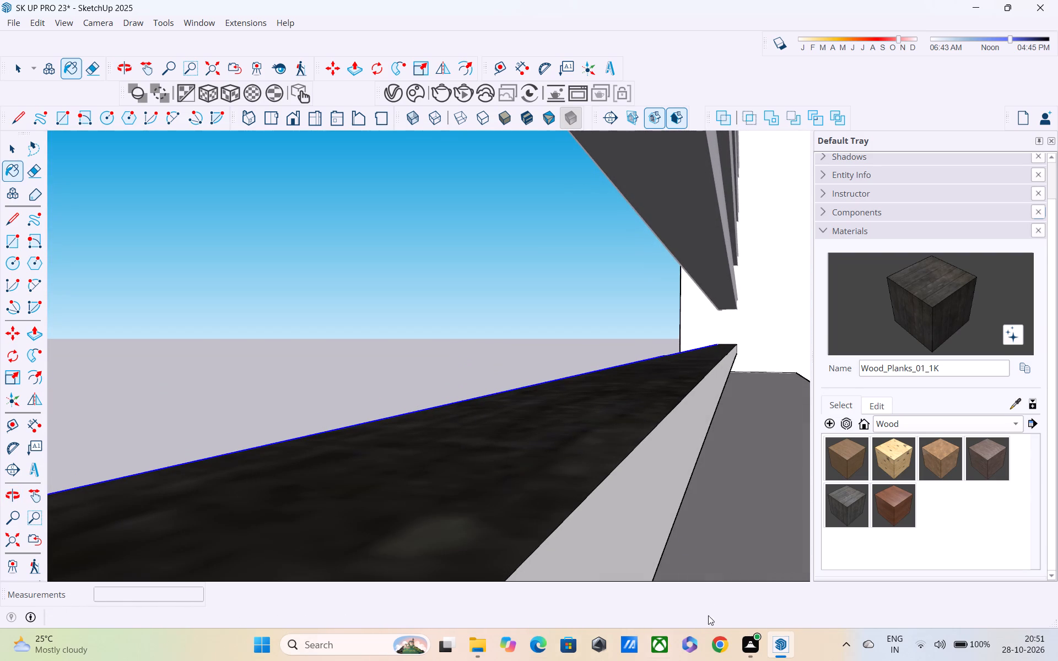
left_click(639, 501)
scroll(587, 490, "down", 3)
scroll(657, 452, "down", 10)
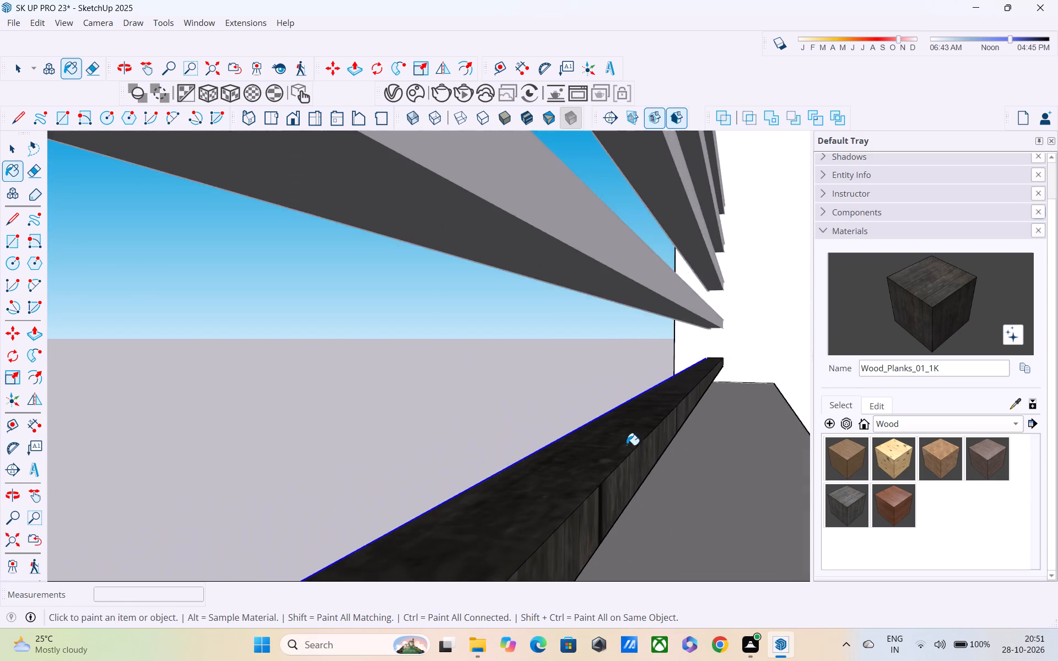
scroll(627, 445, "down", 6)
scroll(570, 429, "down", 5)
left_click(4, 540)
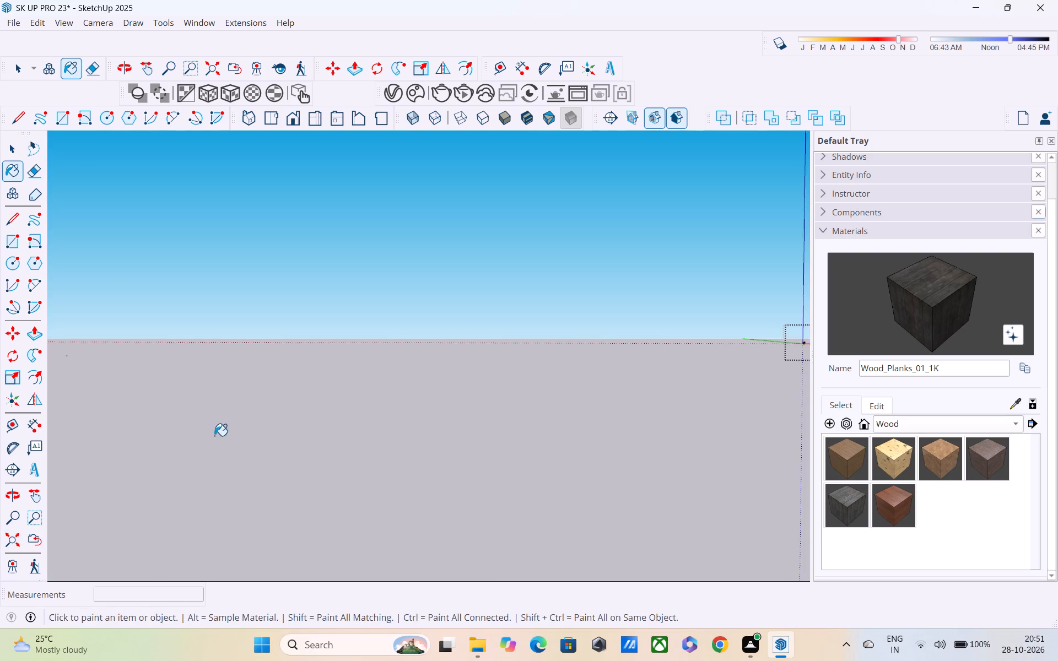
scroll(255, 436, "down", 1)
middle_click_drag(385, 455, 699, 375)
scroll(547, 409, "up", 19)
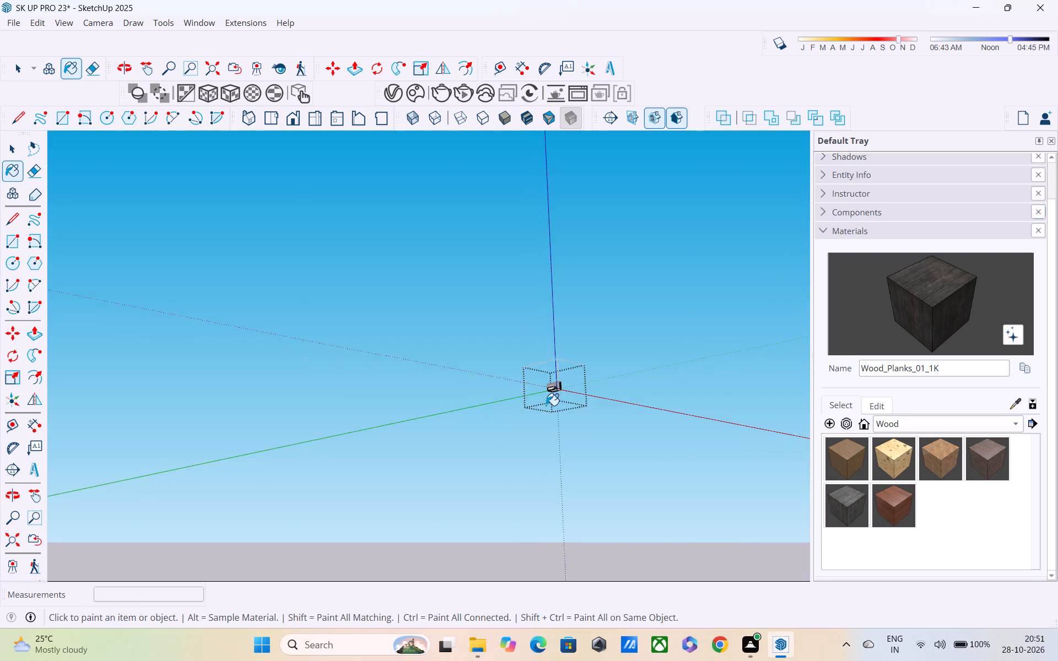
scroll(546, 405, "up", 10)
middle_click_drag(511, 414, 612, 437)
scroll(540, 396, "up", 5)
scroll(425, 403, "up", 9)
middle_click_drag(462, 397, 346, 452)
scroll(394, 415, "up", 5)
scroll(564, 367, "up", 4)
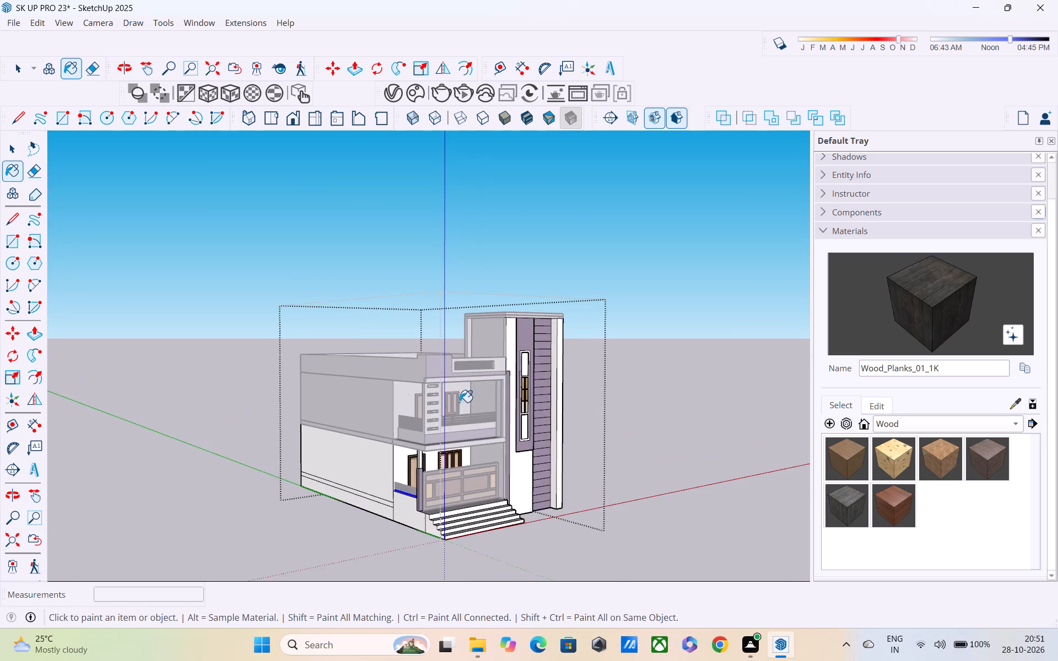
middle_click_drag(425, 411, 382, 407)
key("space")
left_click(651, 282)
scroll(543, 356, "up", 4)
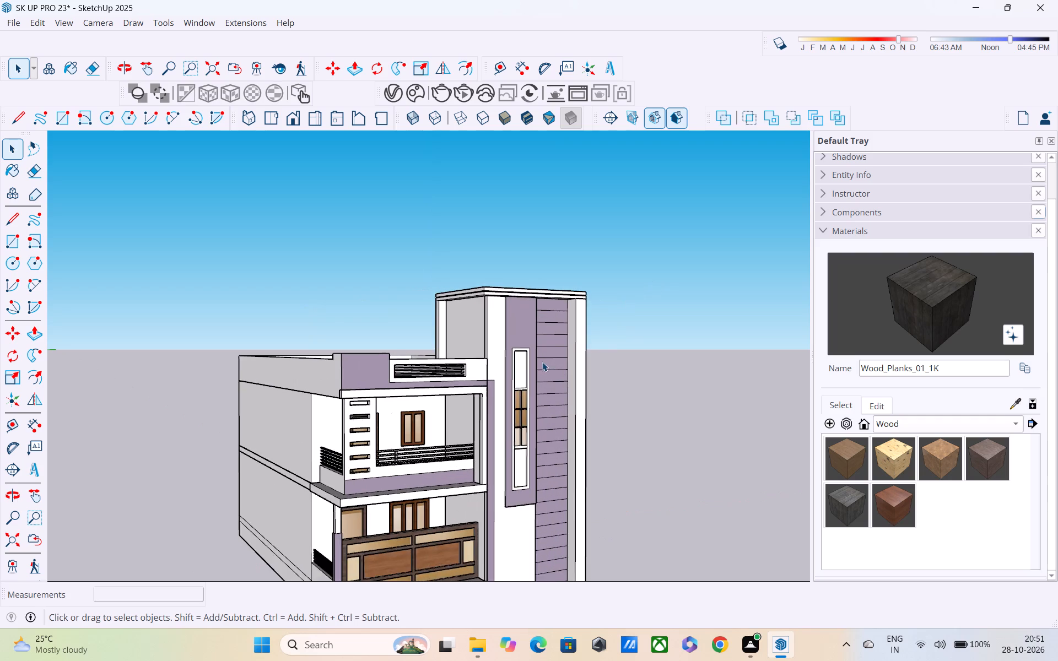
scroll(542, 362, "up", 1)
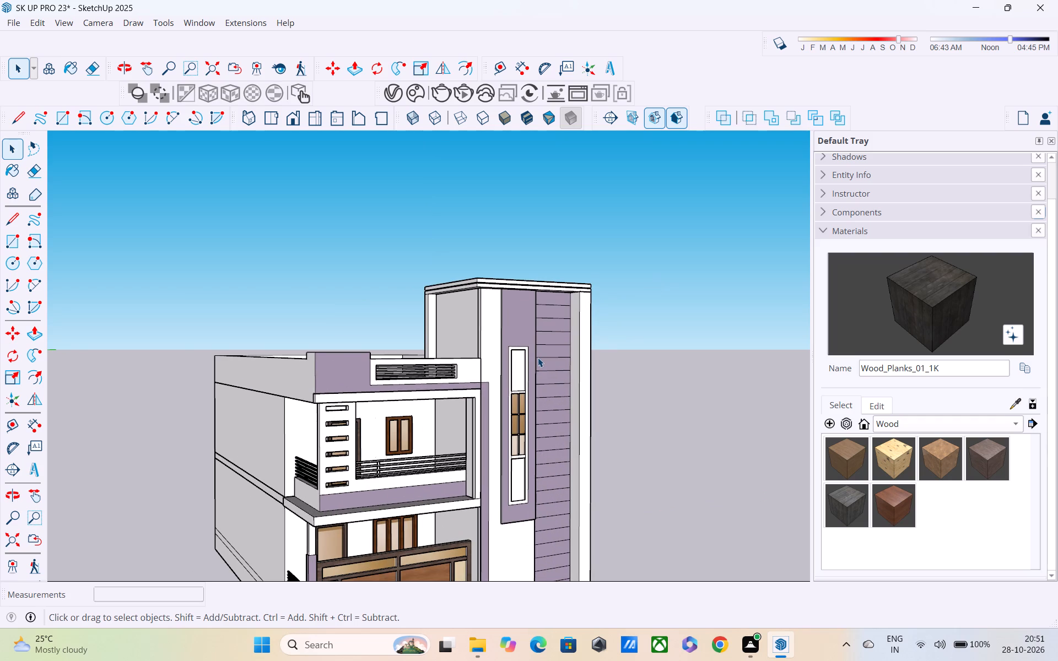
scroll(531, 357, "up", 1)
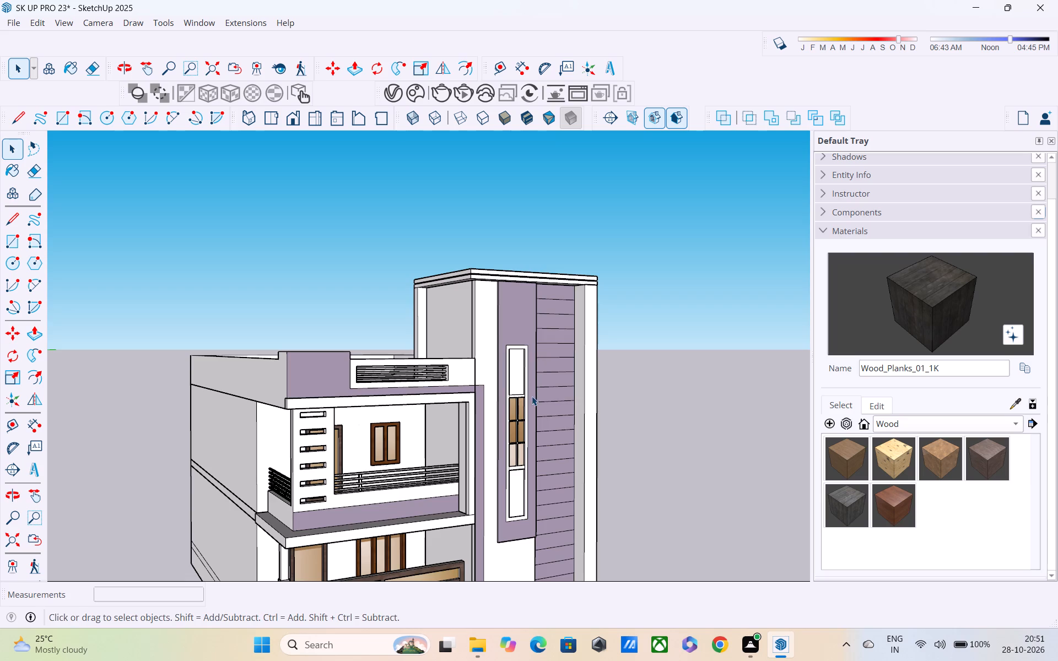
Examine the house's plain side wall and the painted front facade with its porch gate, balcony and tower.
middle_click_drag(532, 398, 733, 375)
scroll(620, 404, "down", 4)
middle_click_drag(590, 430, 673, 340, "shift")
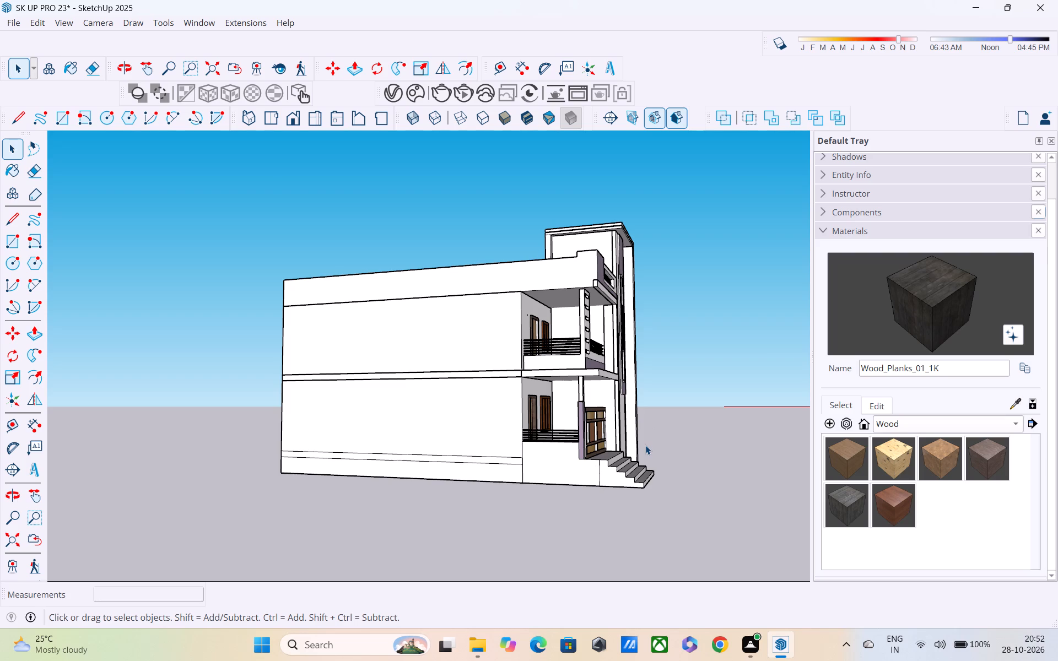
middle_click_drag(637, 415, 269, 450)
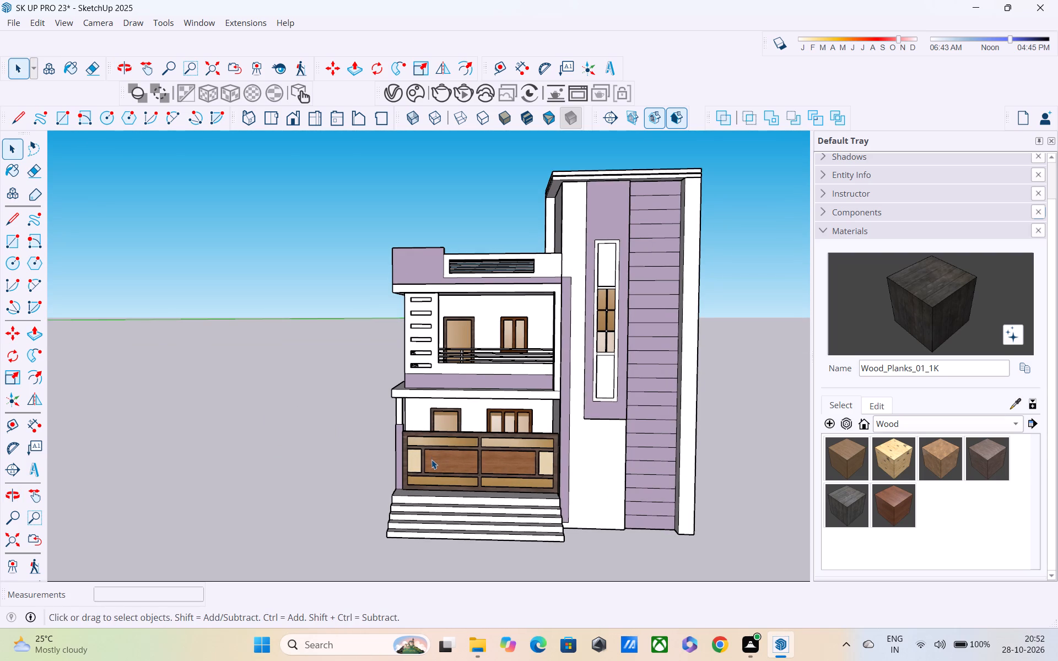
scroll(445, 467, "down", 1)
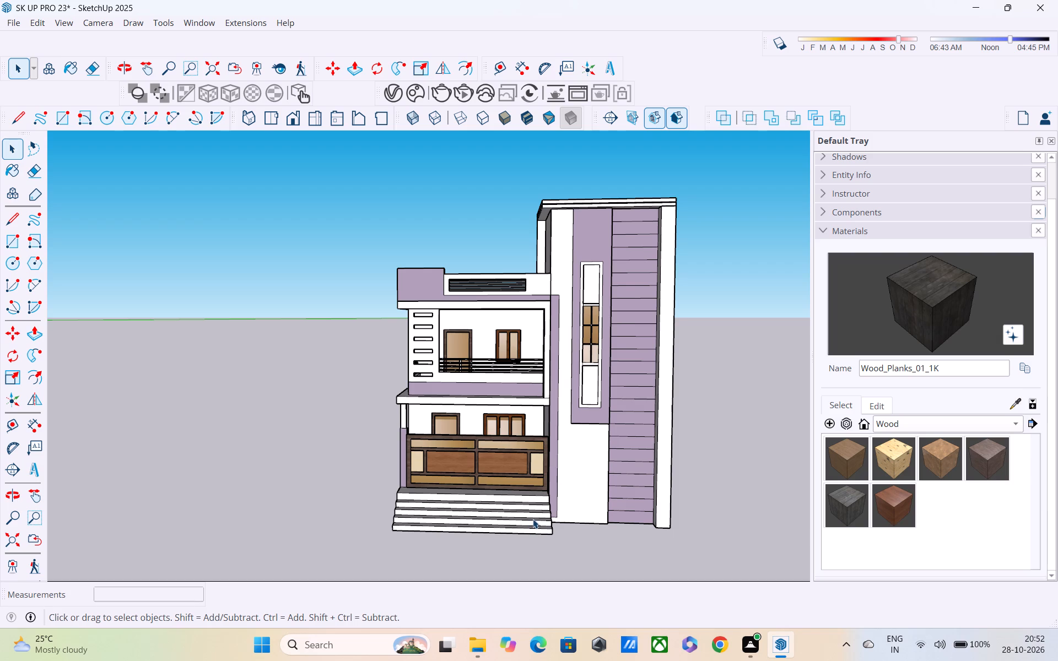
scroll(533, 516, "down", 2)
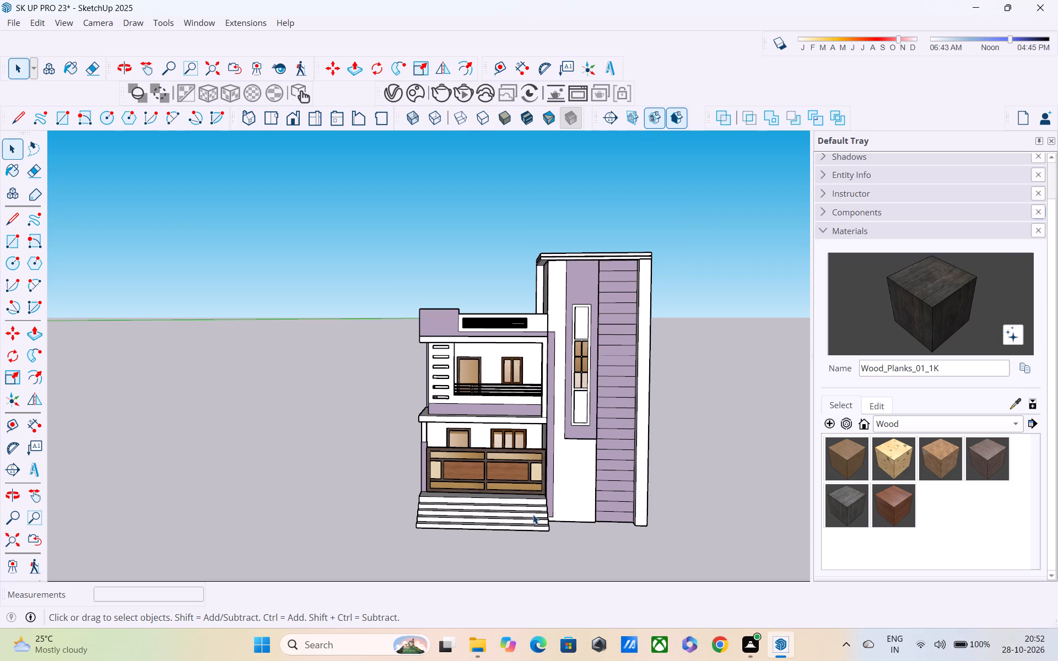
middle_click_drag(533, 514, 587, 511)
middle_click_drag(584, 475, 597, 533)
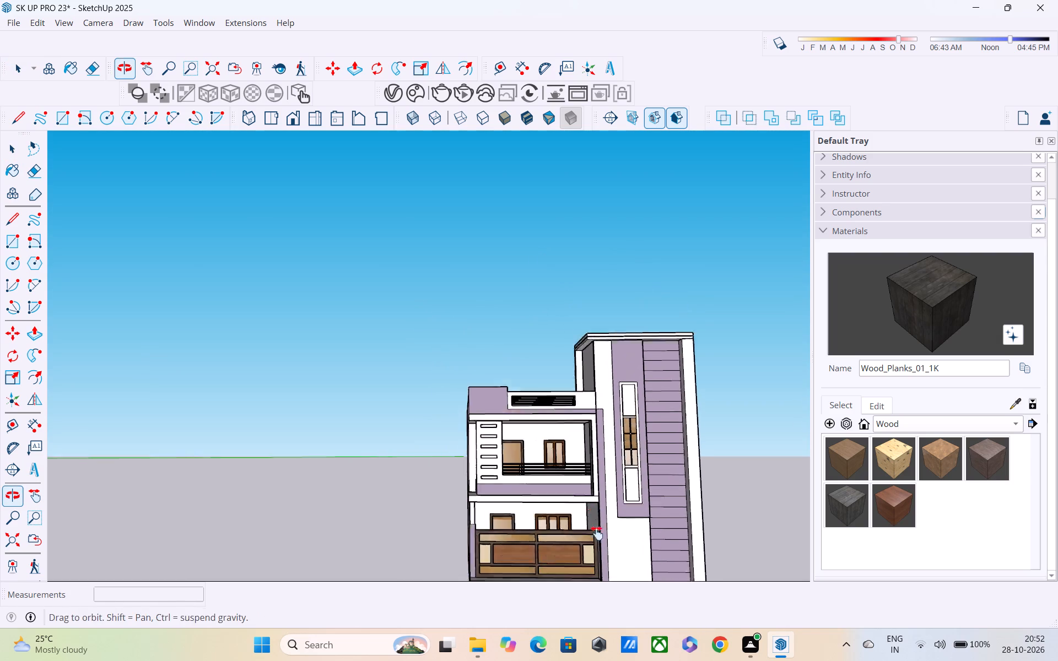
middle_click_drag(597, 533, 601, 549)
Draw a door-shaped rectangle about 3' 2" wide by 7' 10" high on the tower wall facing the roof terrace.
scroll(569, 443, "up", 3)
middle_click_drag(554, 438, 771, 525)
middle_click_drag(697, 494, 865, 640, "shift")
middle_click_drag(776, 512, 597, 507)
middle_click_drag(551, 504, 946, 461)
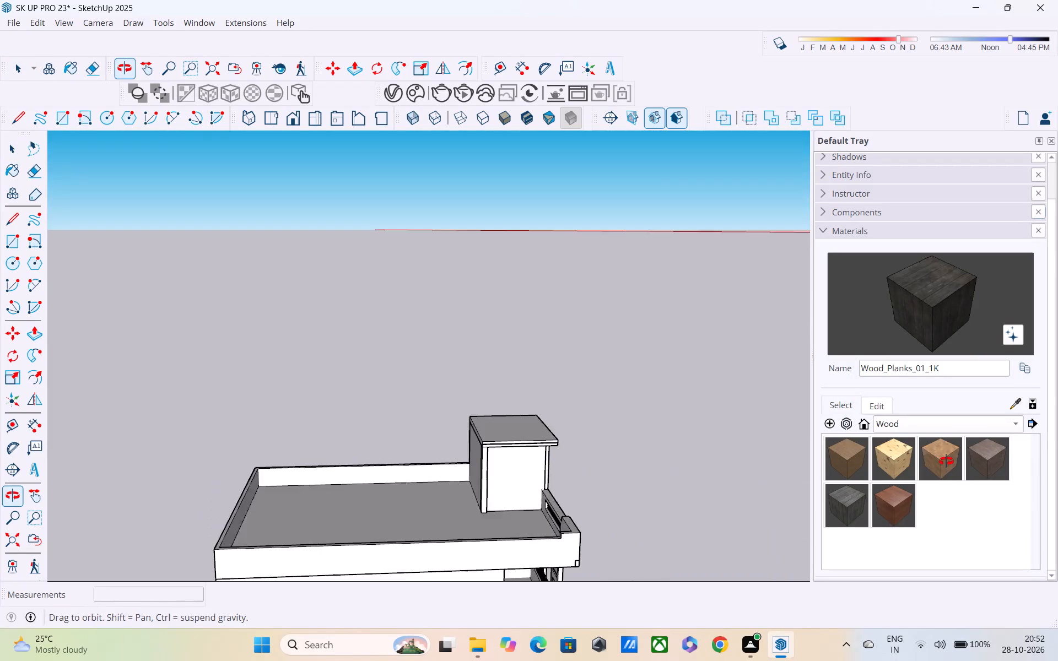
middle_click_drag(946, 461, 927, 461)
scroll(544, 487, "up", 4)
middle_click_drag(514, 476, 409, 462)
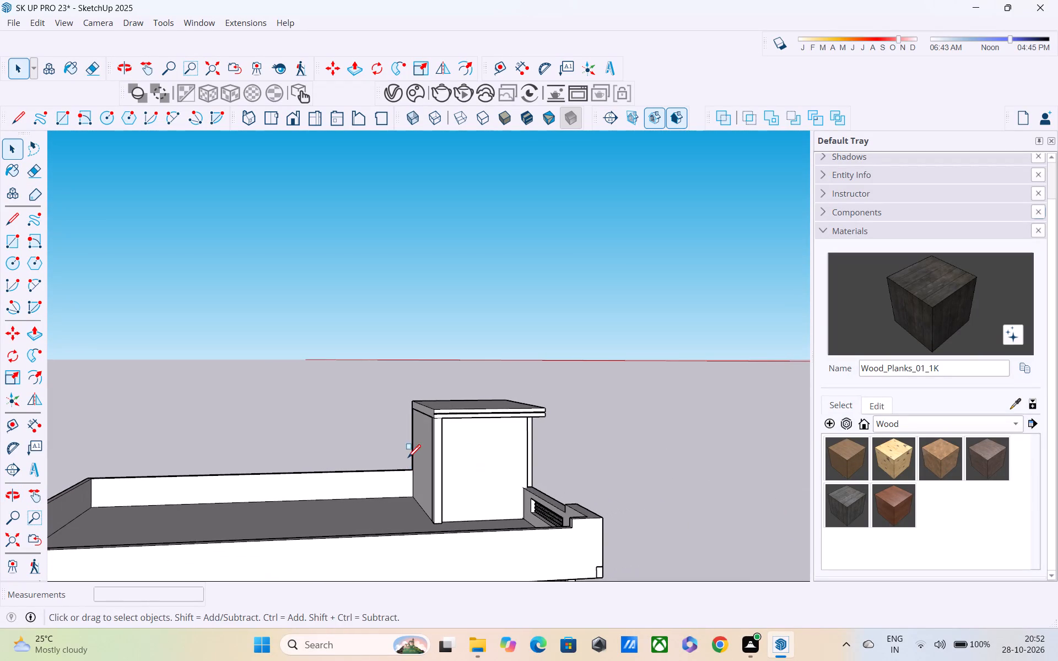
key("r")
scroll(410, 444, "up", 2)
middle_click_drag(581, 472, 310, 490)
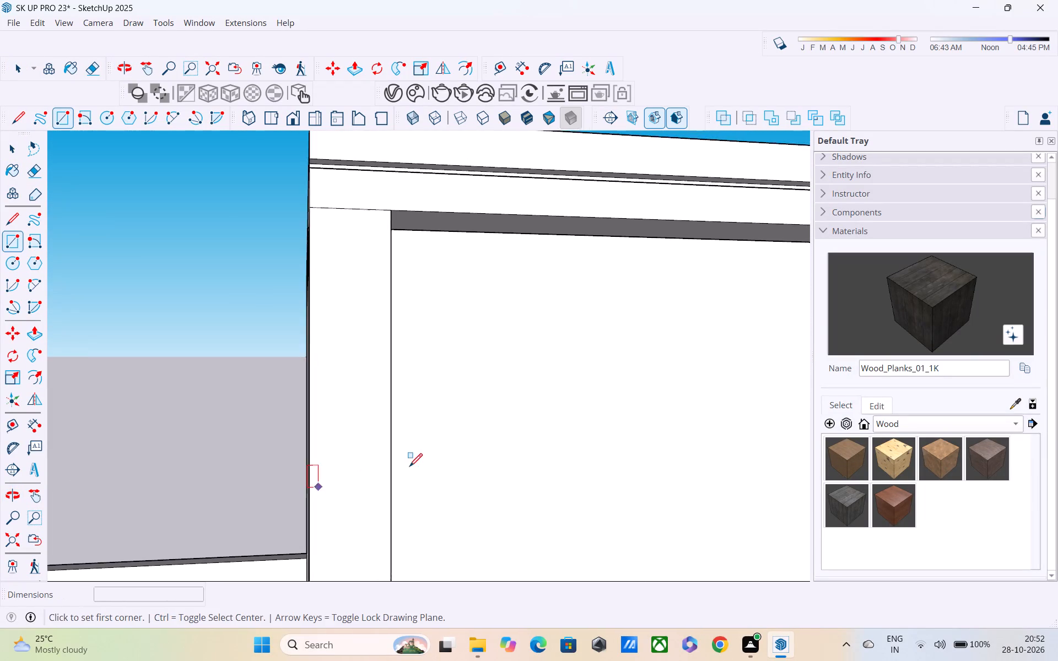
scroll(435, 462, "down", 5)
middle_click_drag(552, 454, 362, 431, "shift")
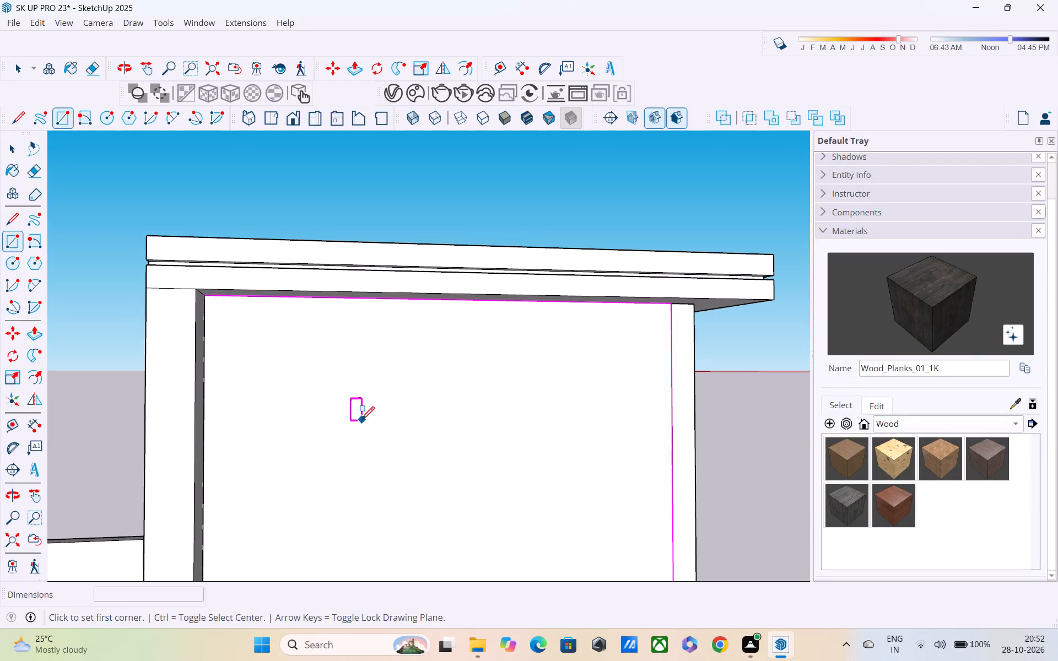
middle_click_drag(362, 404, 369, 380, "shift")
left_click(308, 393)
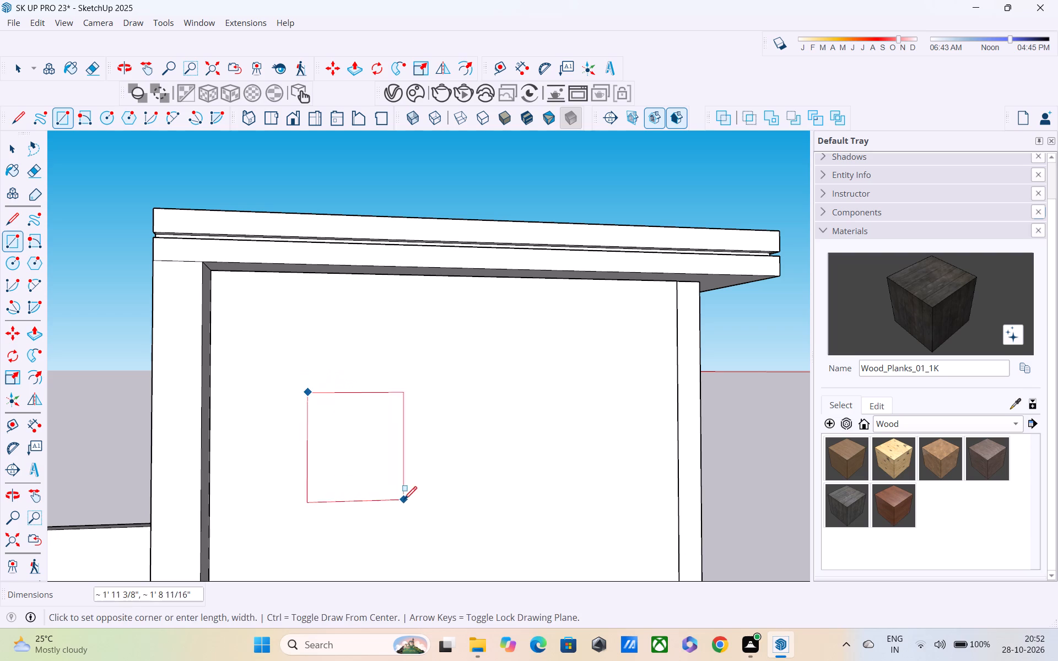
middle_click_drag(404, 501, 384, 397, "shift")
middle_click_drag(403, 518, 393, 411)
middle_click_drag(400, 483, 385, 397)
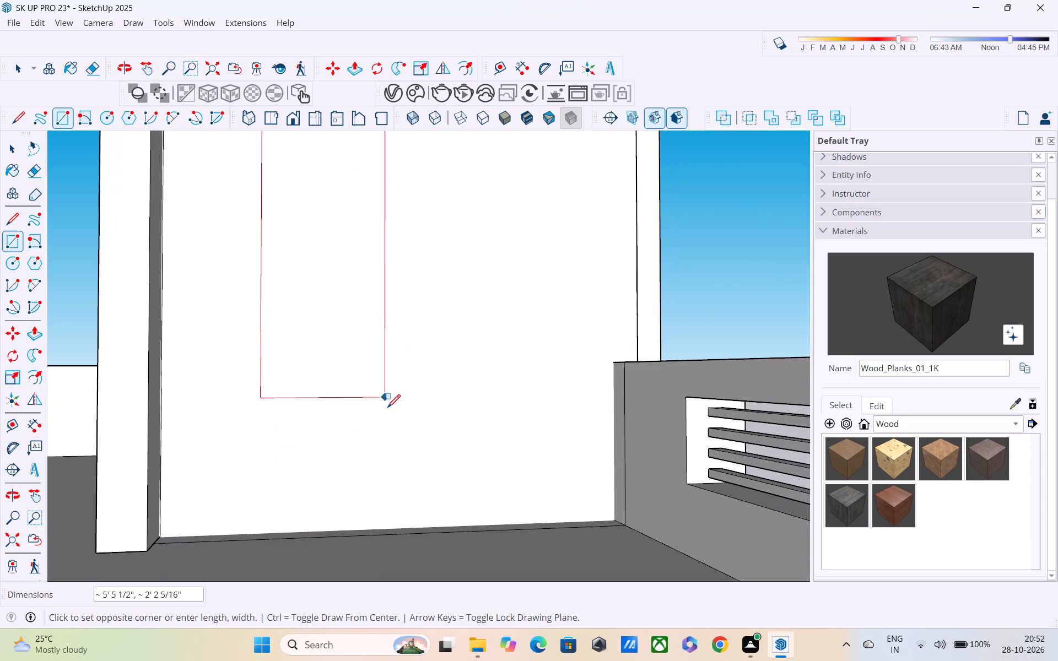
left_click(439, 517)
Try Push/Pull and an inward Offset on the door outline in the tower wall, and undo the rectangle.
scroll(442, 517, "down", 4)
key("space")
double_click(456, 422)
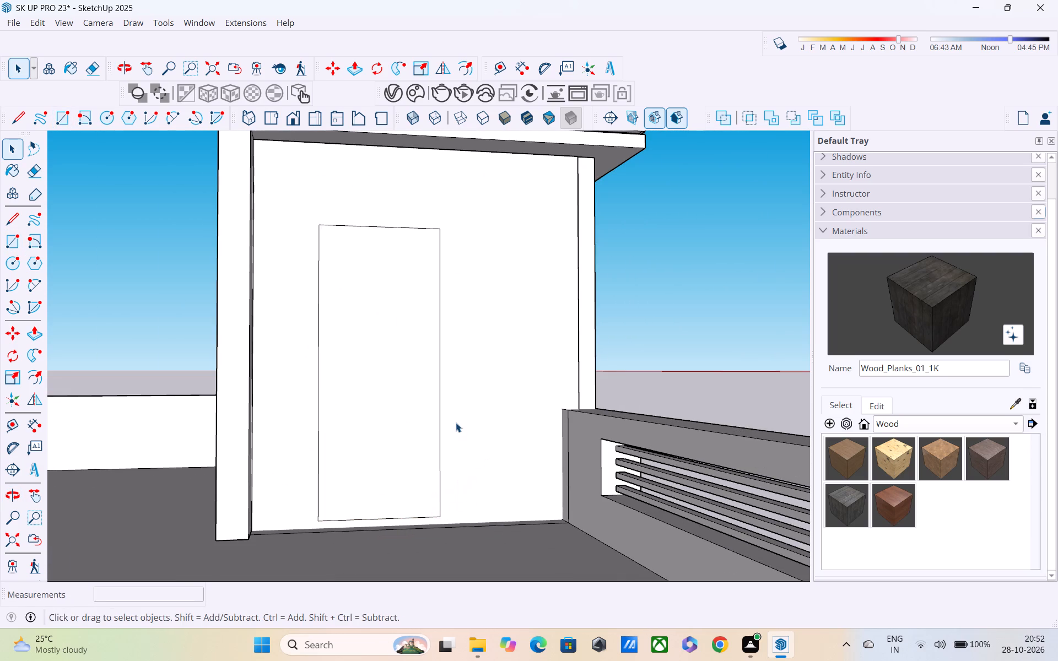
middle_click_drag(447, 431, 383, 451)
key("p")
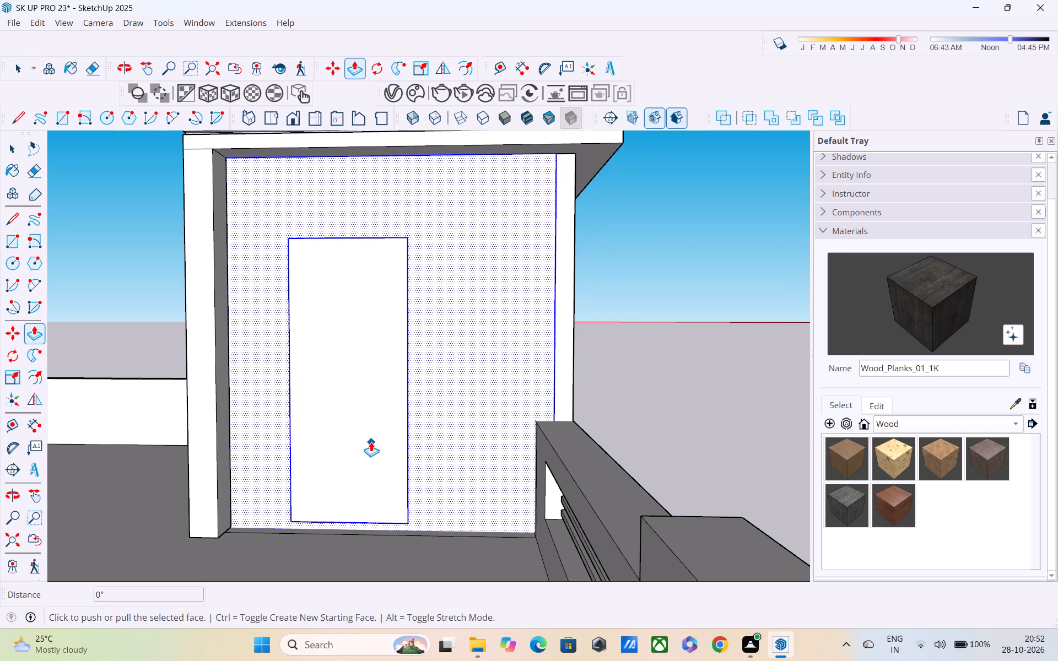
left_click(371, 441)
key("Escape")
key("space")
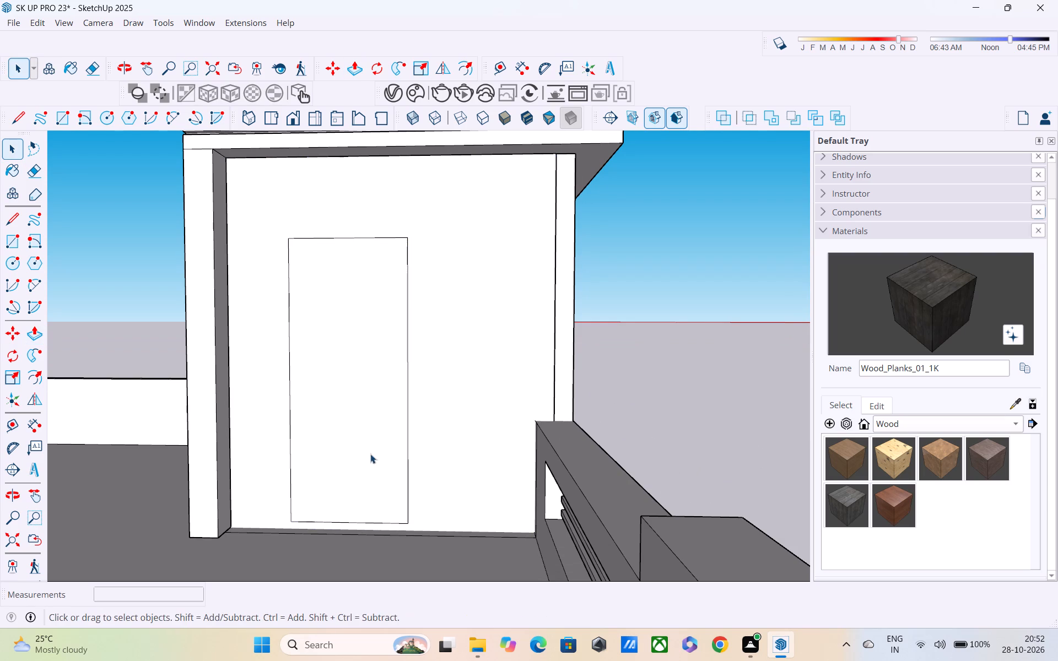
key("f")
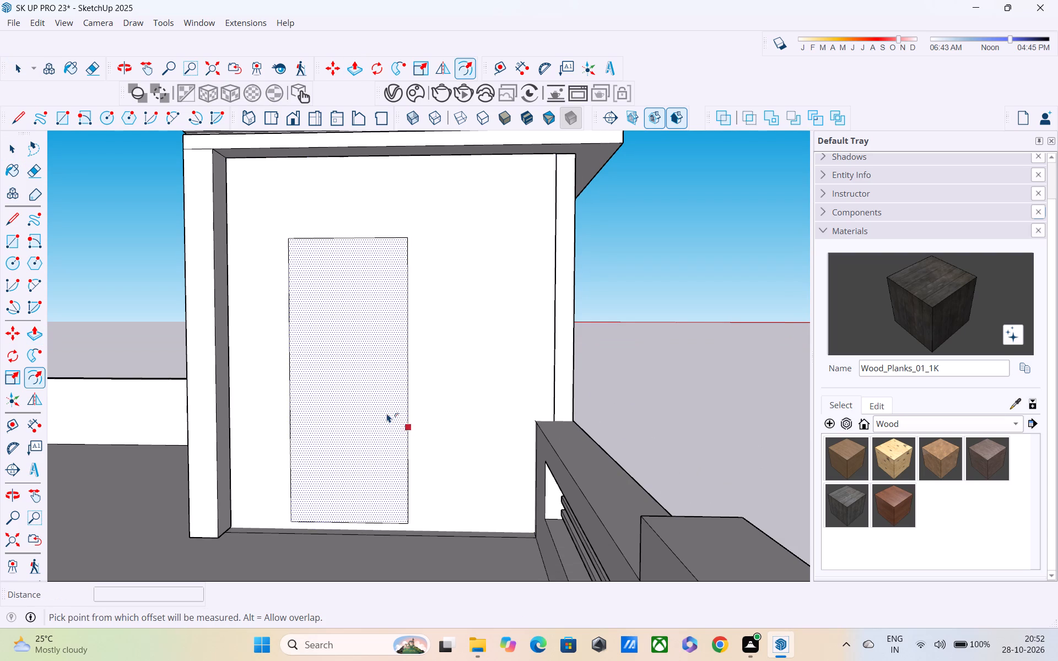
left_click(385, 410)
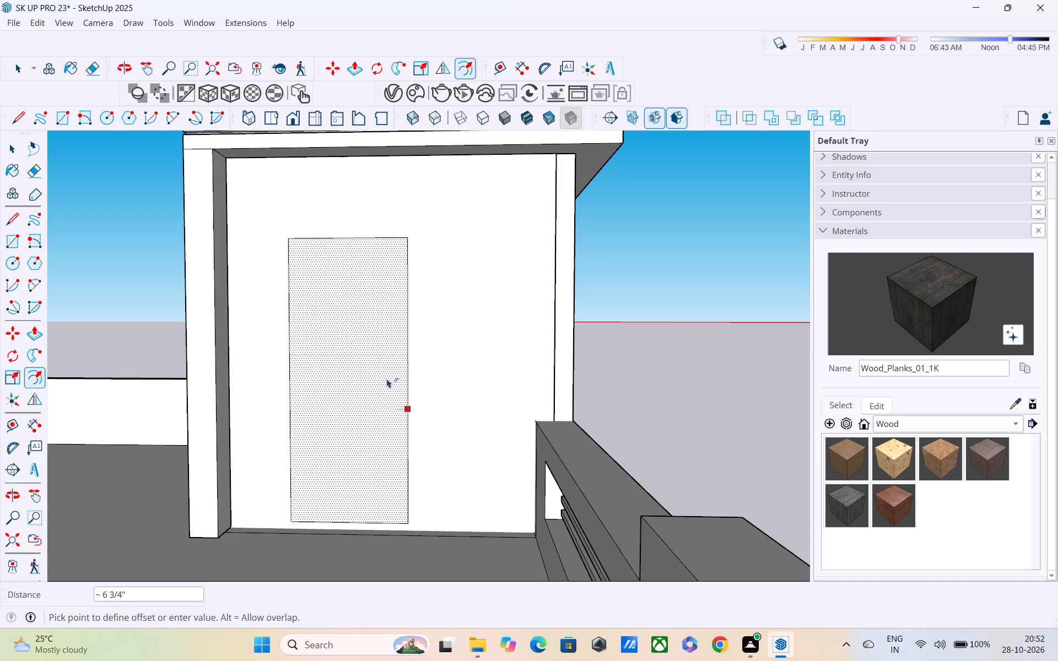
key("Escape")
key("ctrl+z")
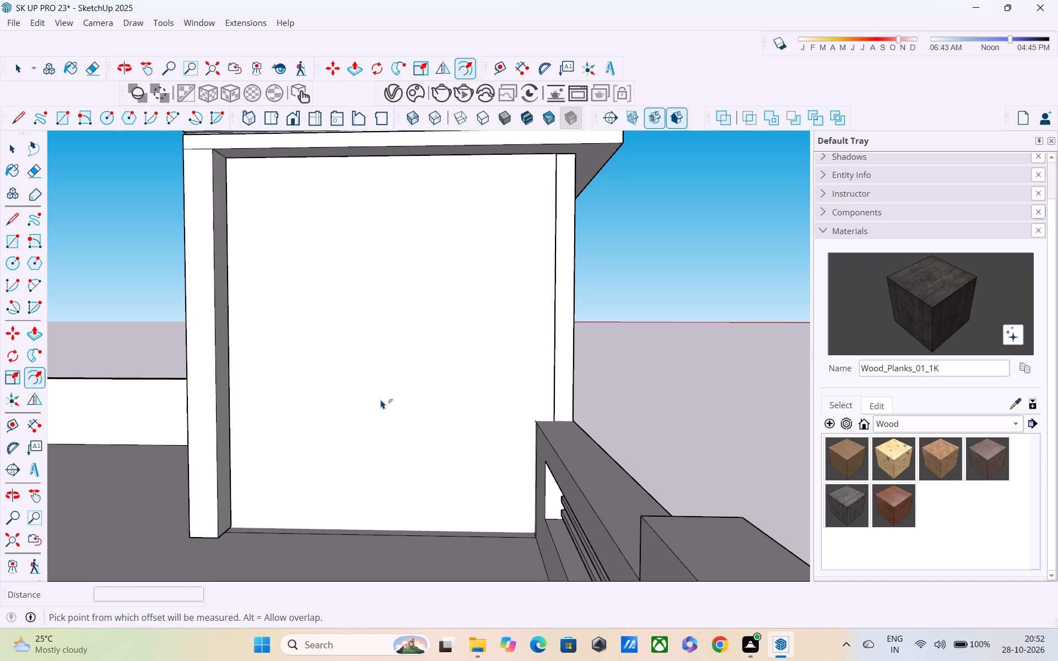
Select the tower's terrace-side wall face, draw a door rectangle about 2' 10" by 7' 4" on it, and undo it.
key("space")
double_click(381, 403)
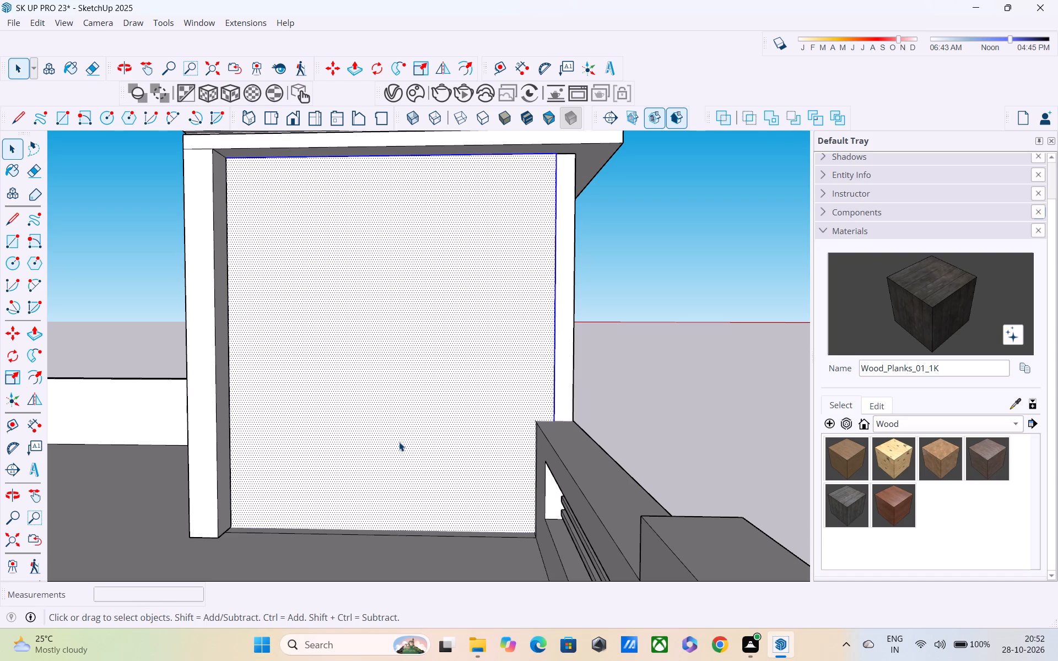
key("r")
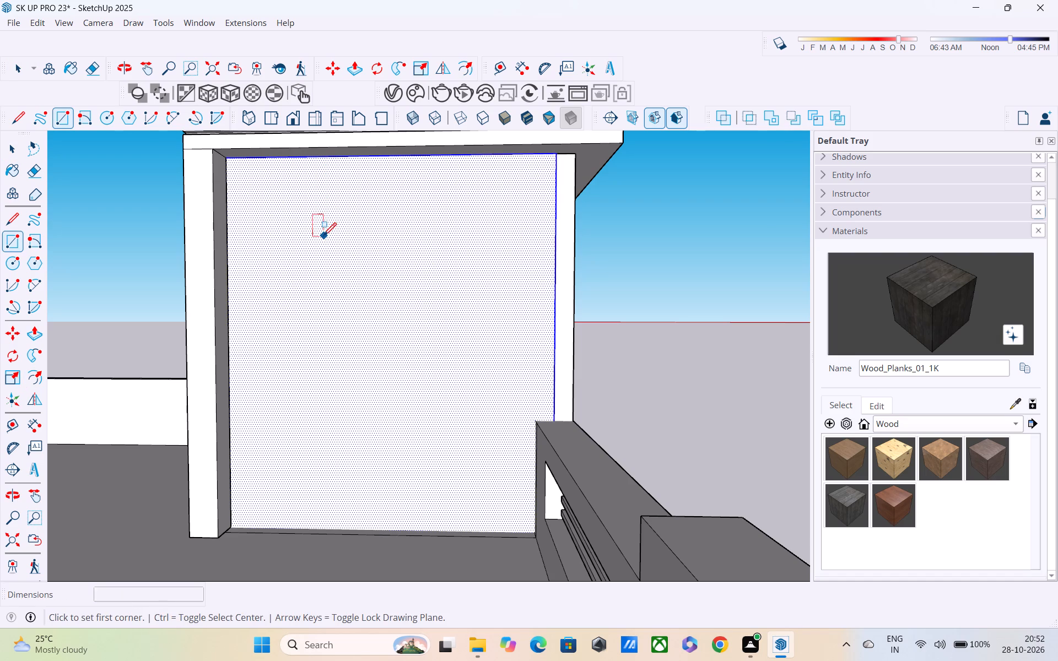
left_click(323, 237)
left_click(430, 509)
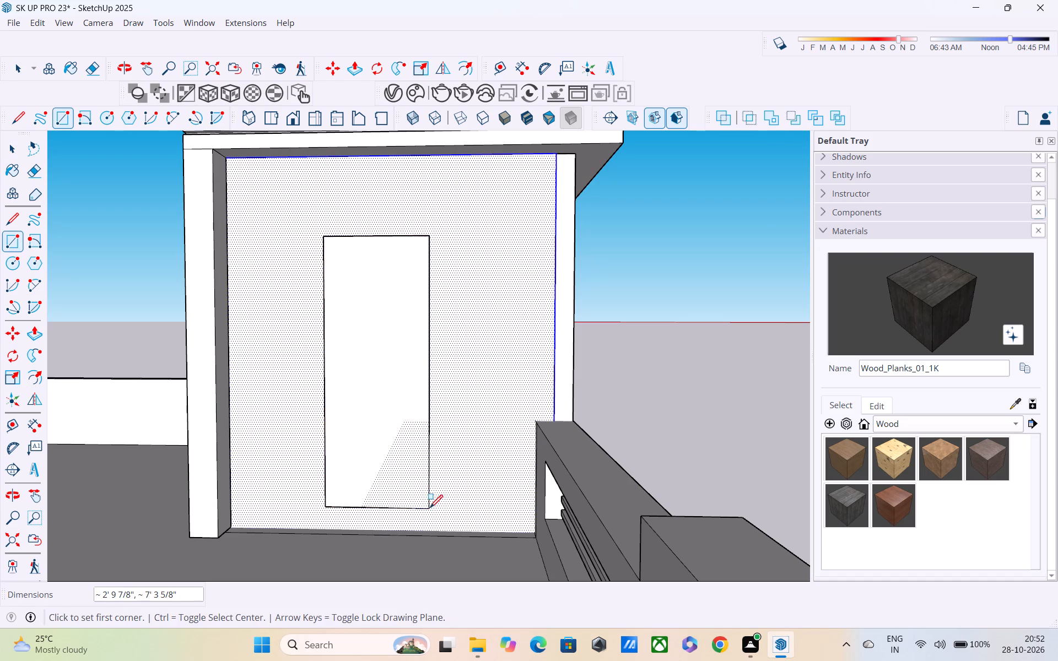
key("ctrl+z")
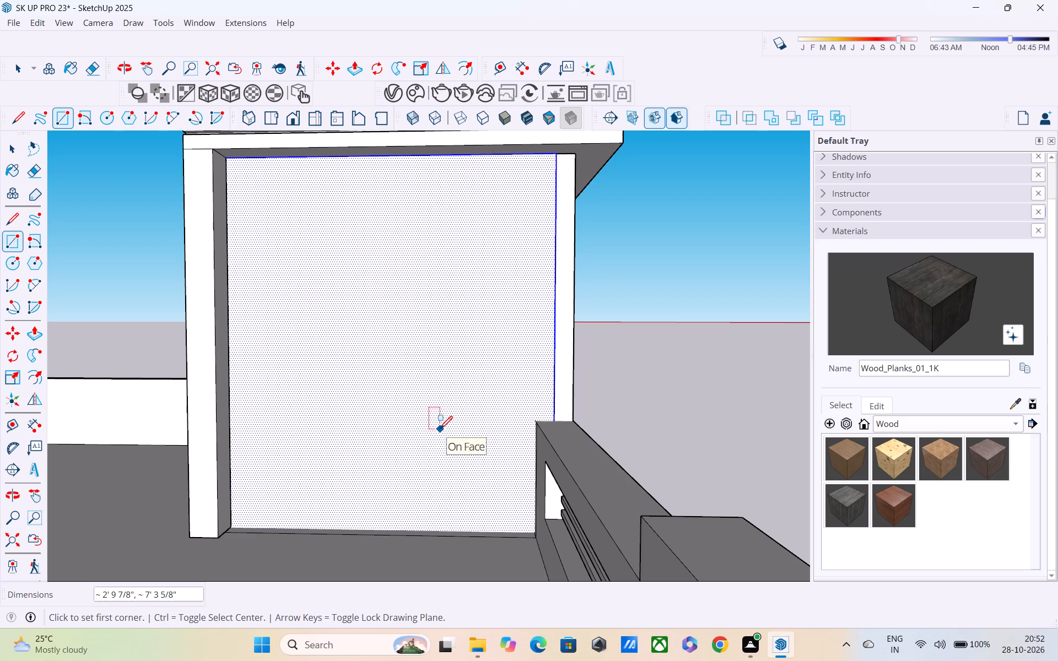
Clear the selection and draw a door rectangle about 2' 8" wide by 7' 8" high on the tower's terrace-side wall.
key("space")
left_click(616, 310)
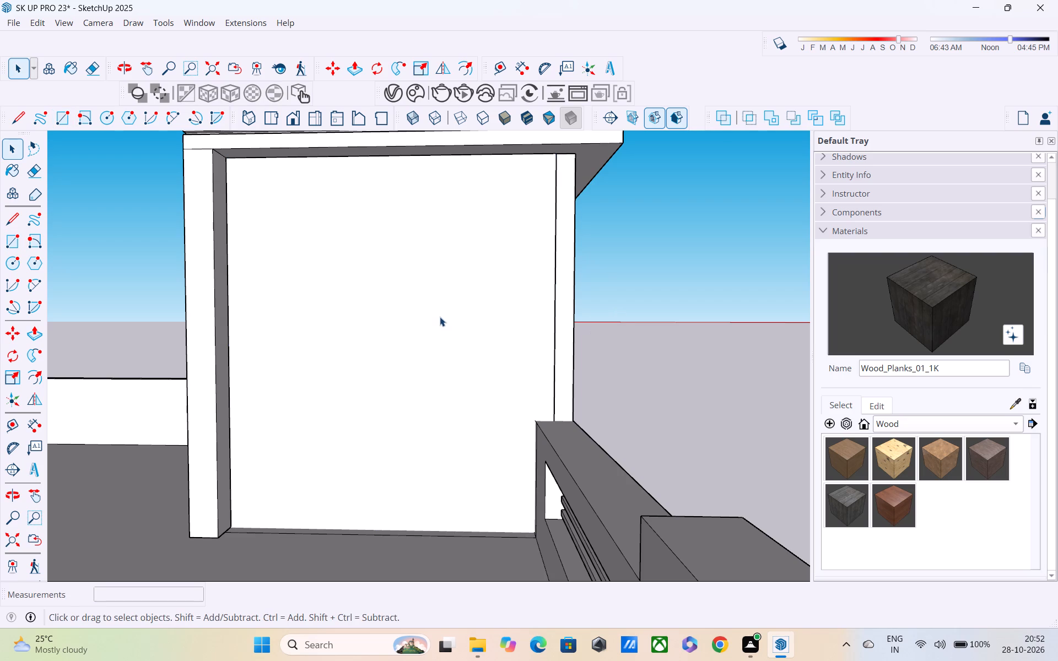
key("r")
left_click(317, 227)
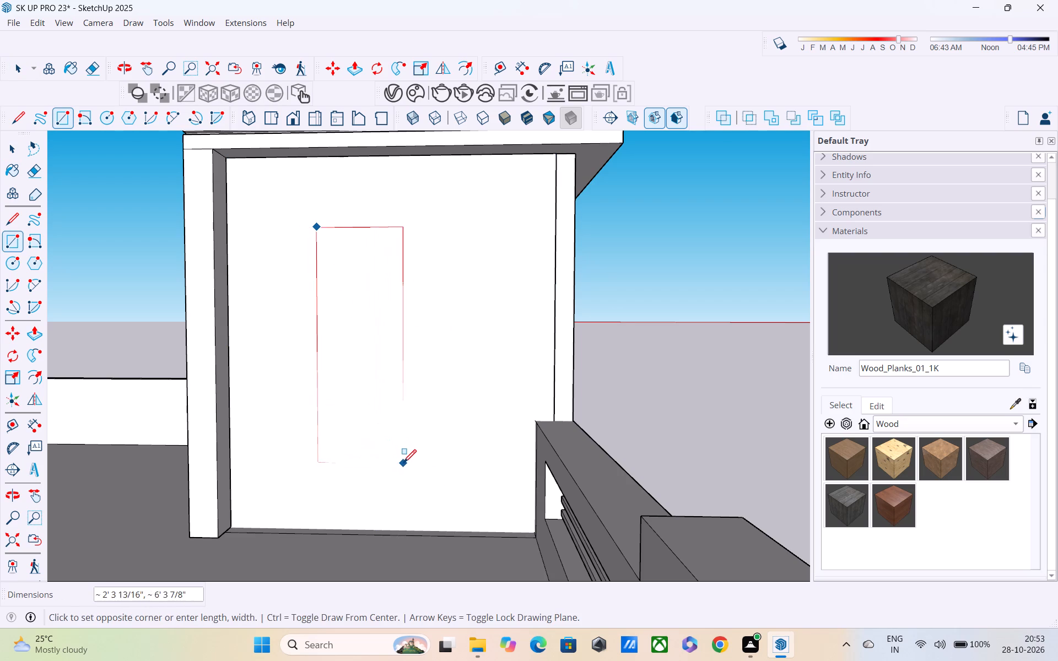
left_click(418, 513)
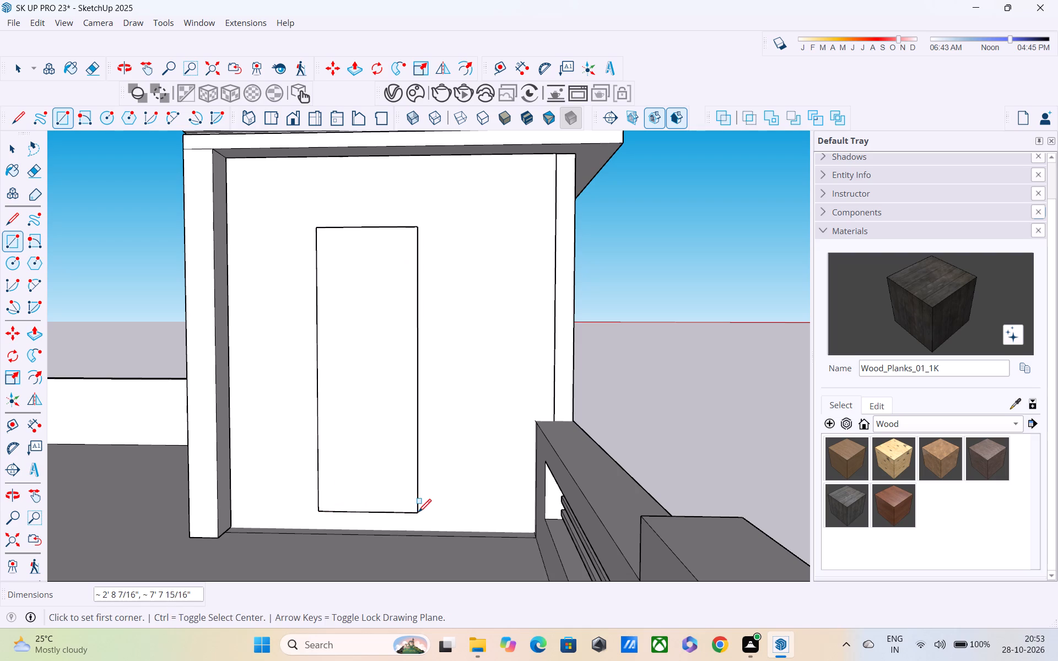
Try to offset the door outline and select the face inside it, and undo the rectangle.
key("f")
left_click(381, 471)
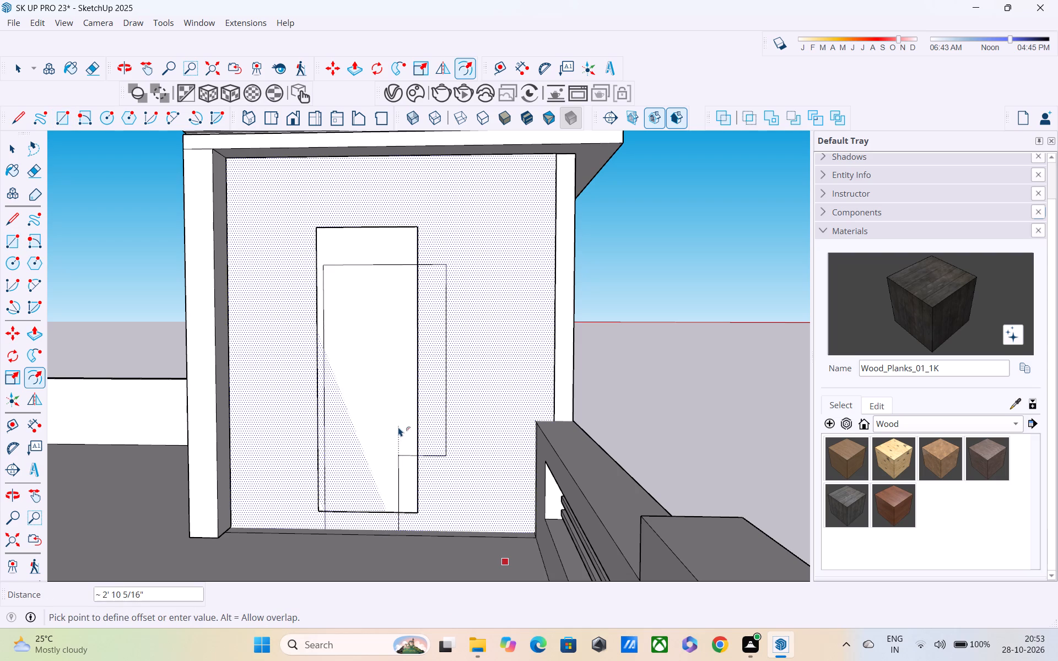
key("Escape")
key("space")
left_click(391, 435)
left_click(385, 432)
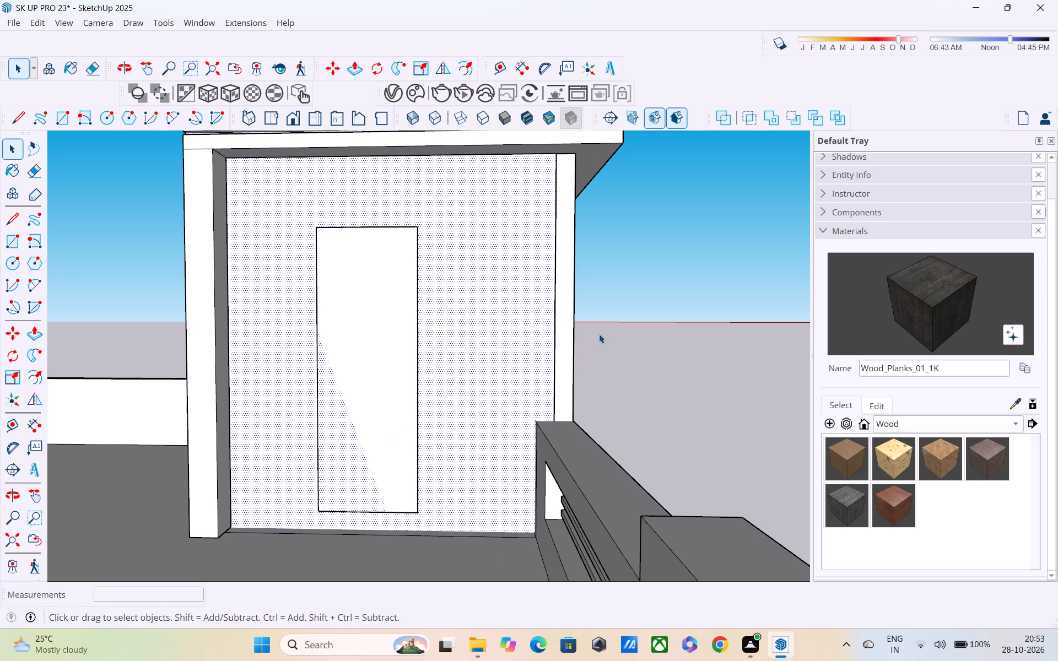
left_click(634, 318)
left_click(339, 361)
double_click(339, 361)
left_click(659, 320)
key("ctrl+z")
Select the tower's terrace-side wall face and draw a door rectangle about 3' 3" wide by 6' 8" high on it.
double_click(447, 360)
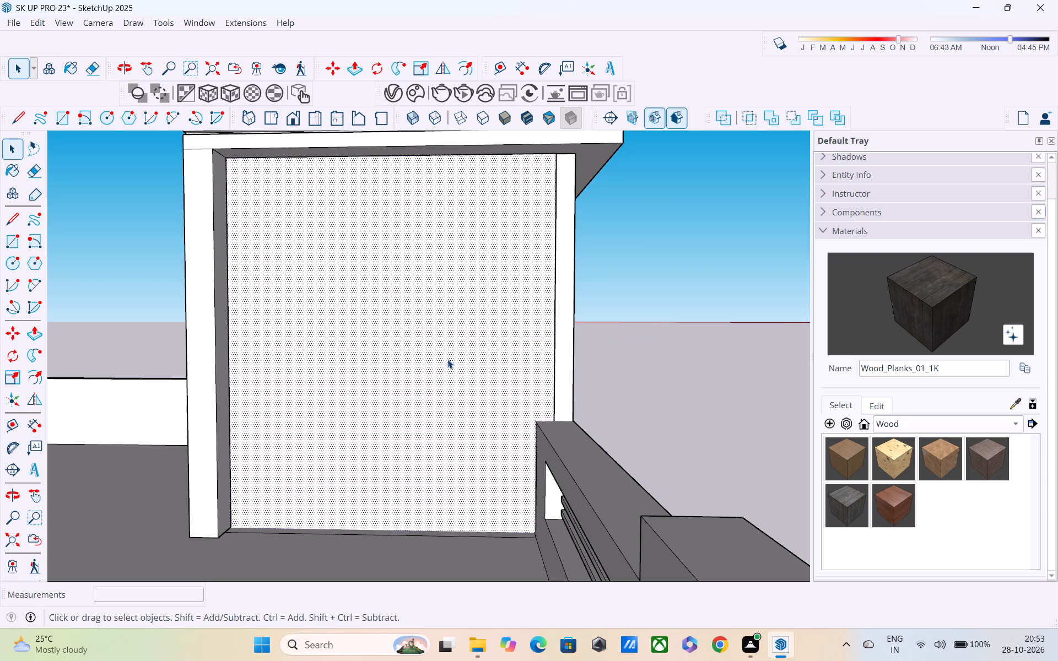
middle_click_drag(454, 361, 423, 310)
key("r")
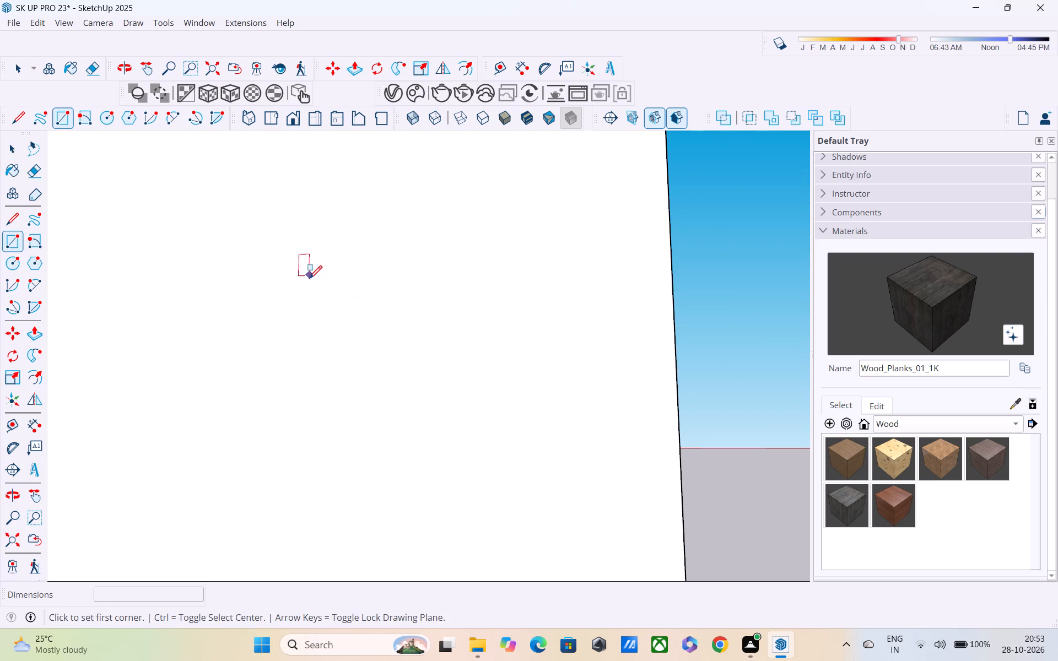
scroll(310, 294, "down", 3)
scroll(336, 345, "down", 4)
scroll(336, 349, "up", 1)
middle_click_drag(338, 353, 547, 382)
scroll(547, 382, "up", 1)
scroll(541, 379, "down", 5)
scroll(451, 382, "down", 5)
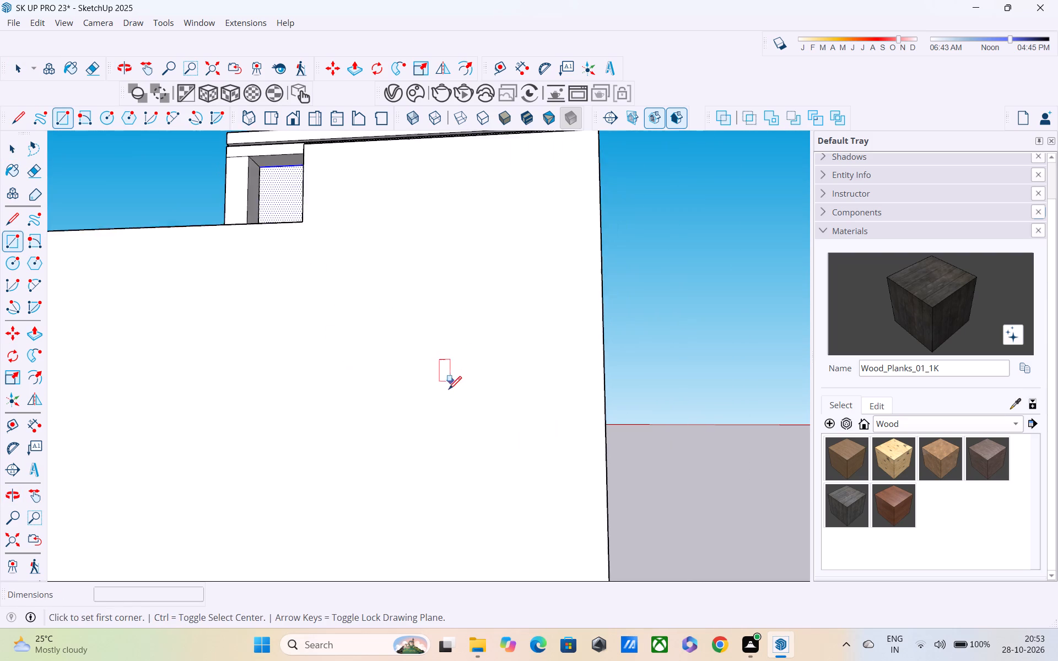
middle_click_drag(374, 401, 570, 583)
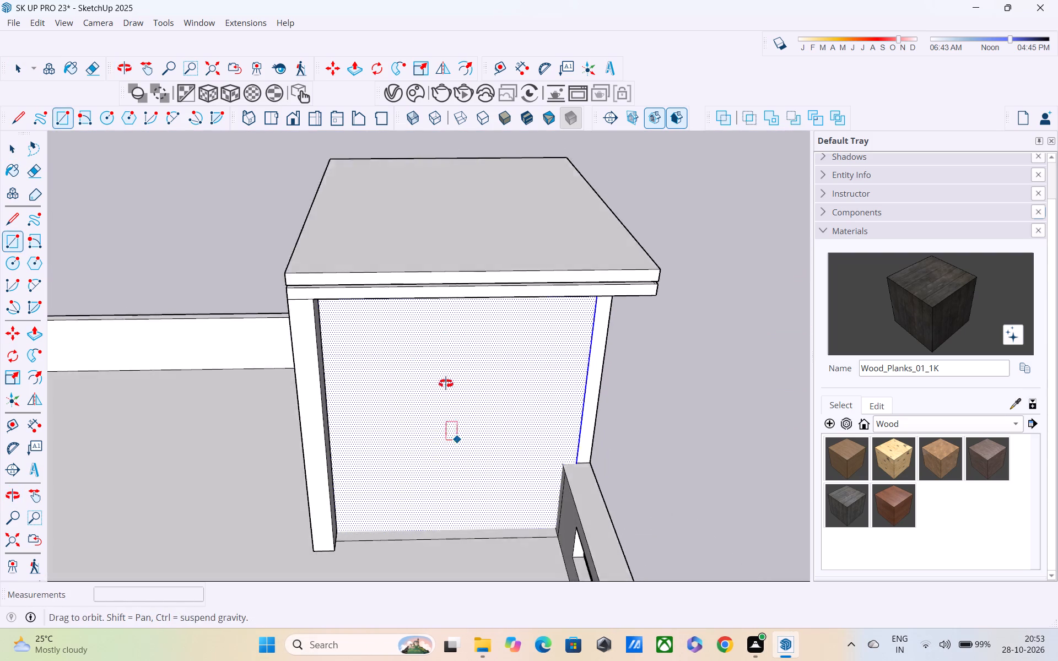
left_click(386, 281)
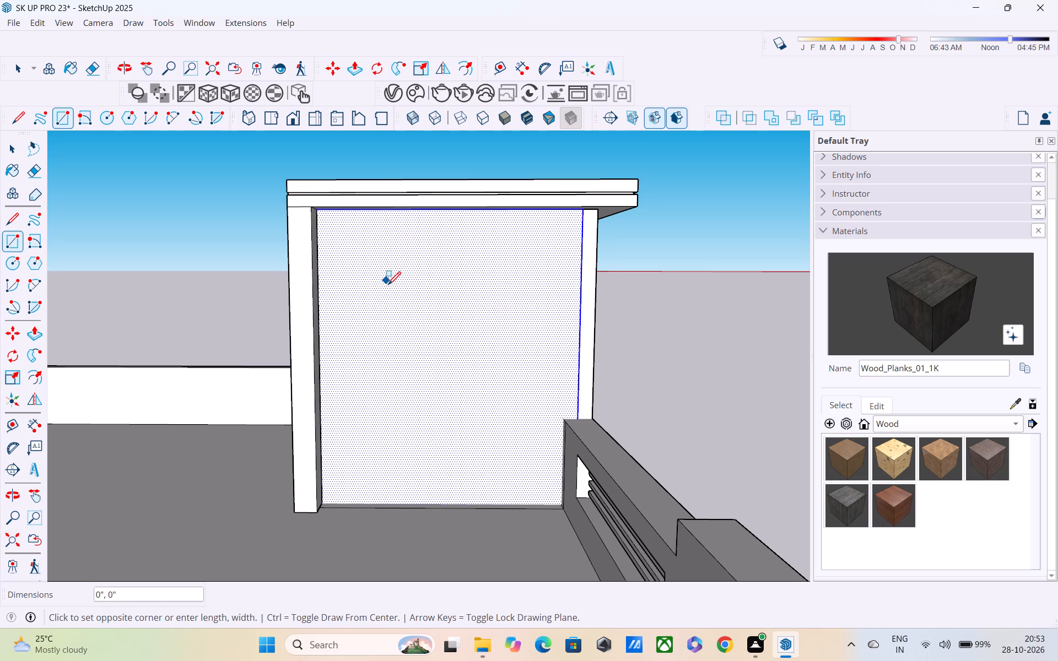
left_click(483, 476)
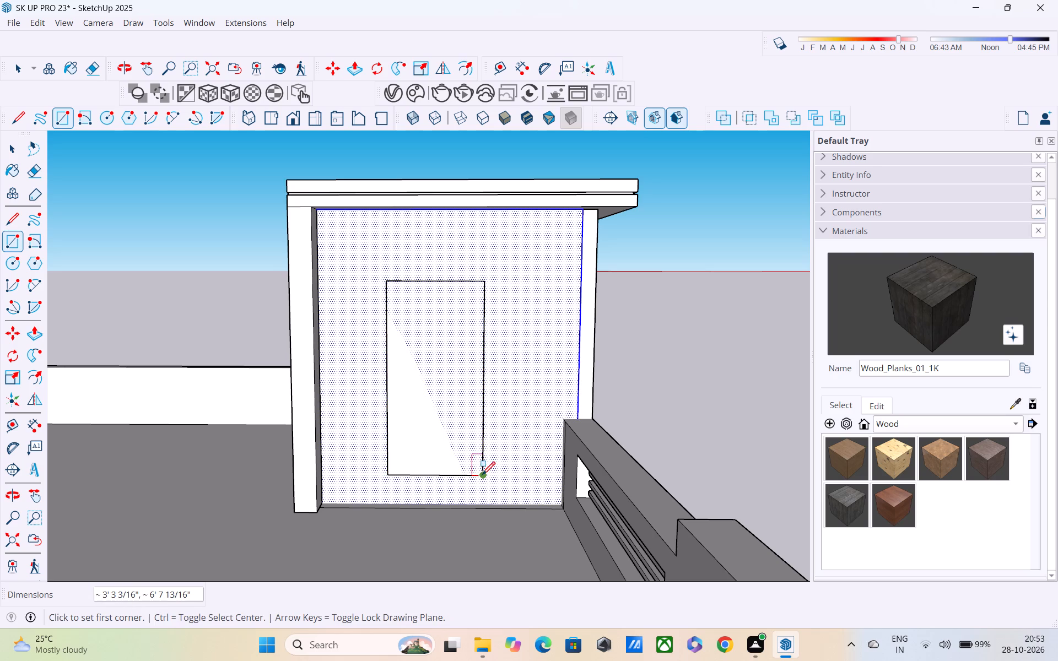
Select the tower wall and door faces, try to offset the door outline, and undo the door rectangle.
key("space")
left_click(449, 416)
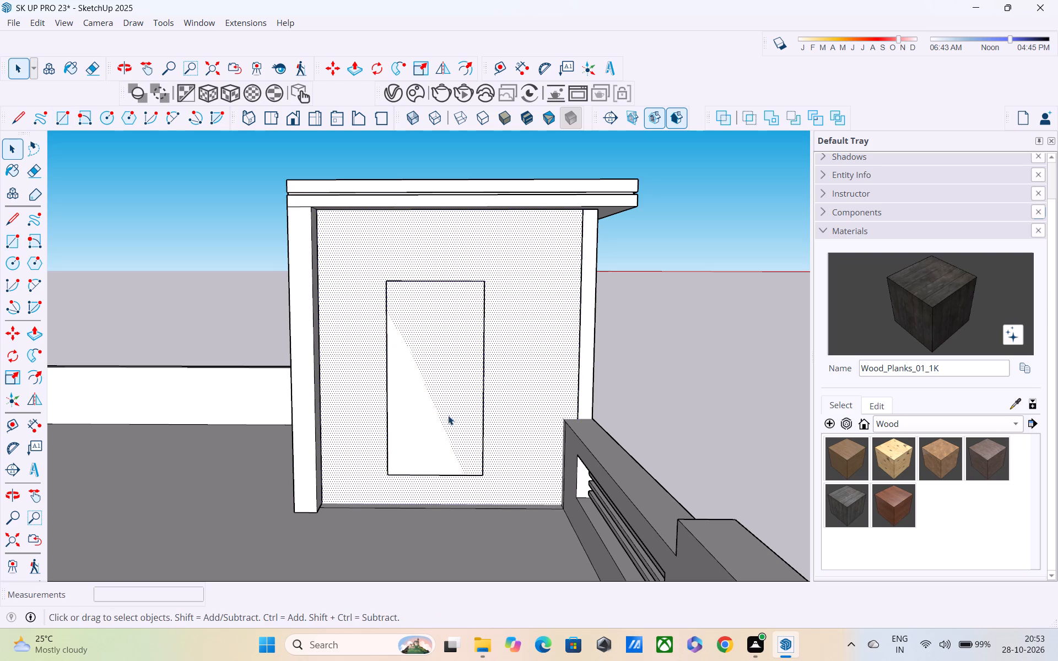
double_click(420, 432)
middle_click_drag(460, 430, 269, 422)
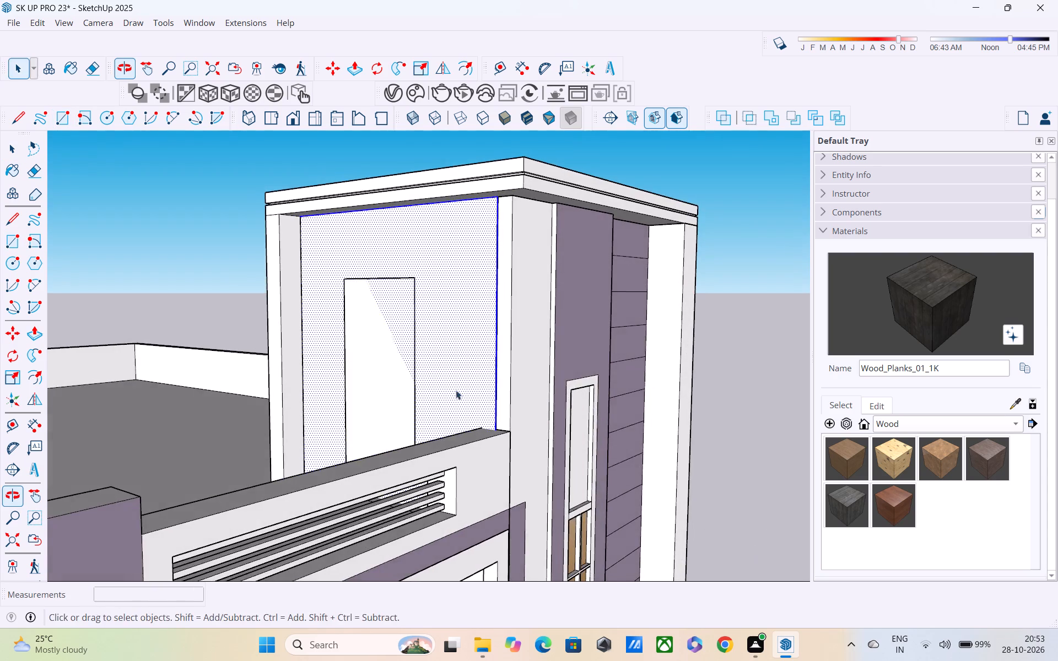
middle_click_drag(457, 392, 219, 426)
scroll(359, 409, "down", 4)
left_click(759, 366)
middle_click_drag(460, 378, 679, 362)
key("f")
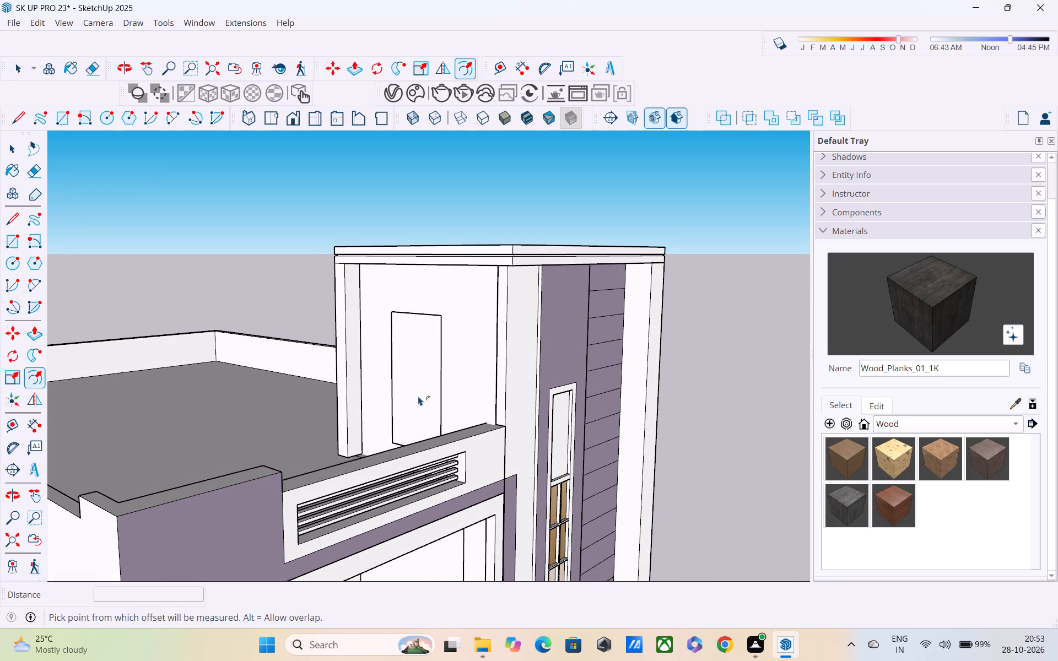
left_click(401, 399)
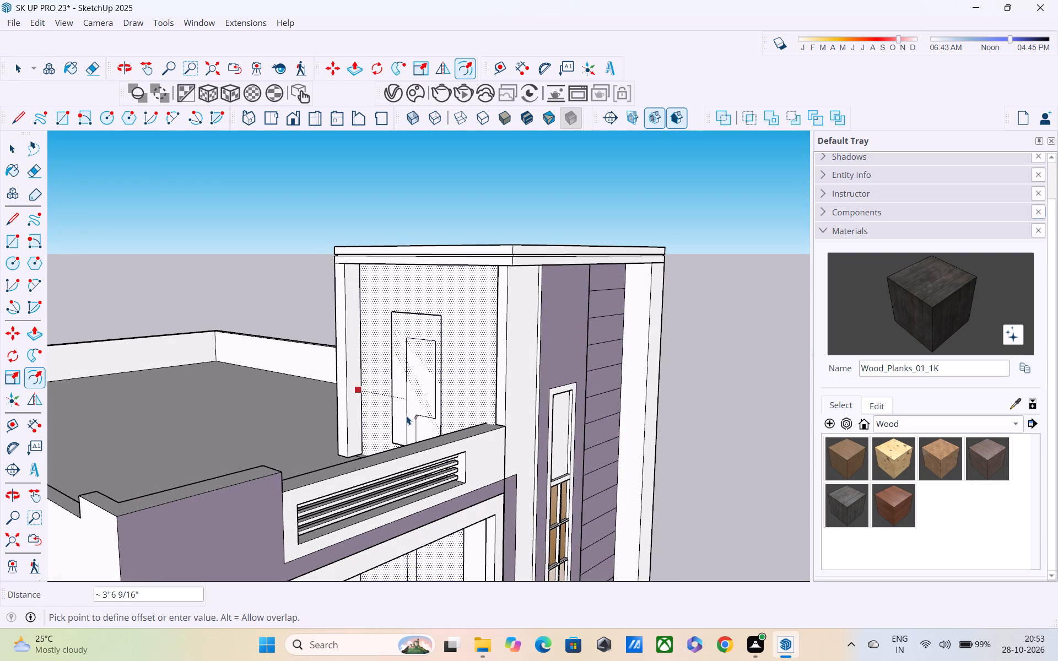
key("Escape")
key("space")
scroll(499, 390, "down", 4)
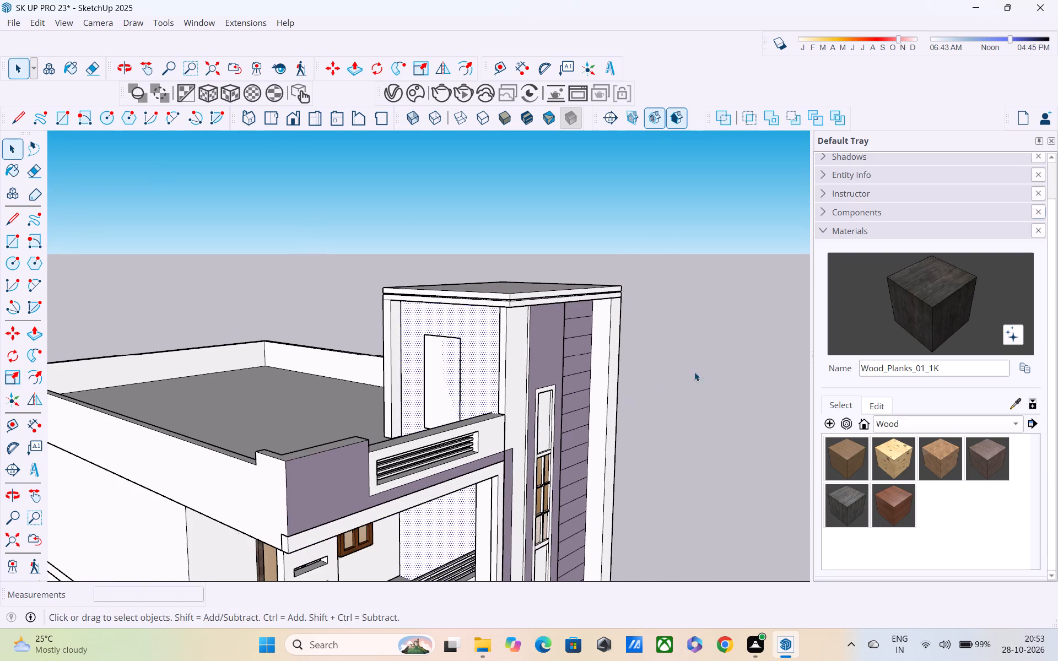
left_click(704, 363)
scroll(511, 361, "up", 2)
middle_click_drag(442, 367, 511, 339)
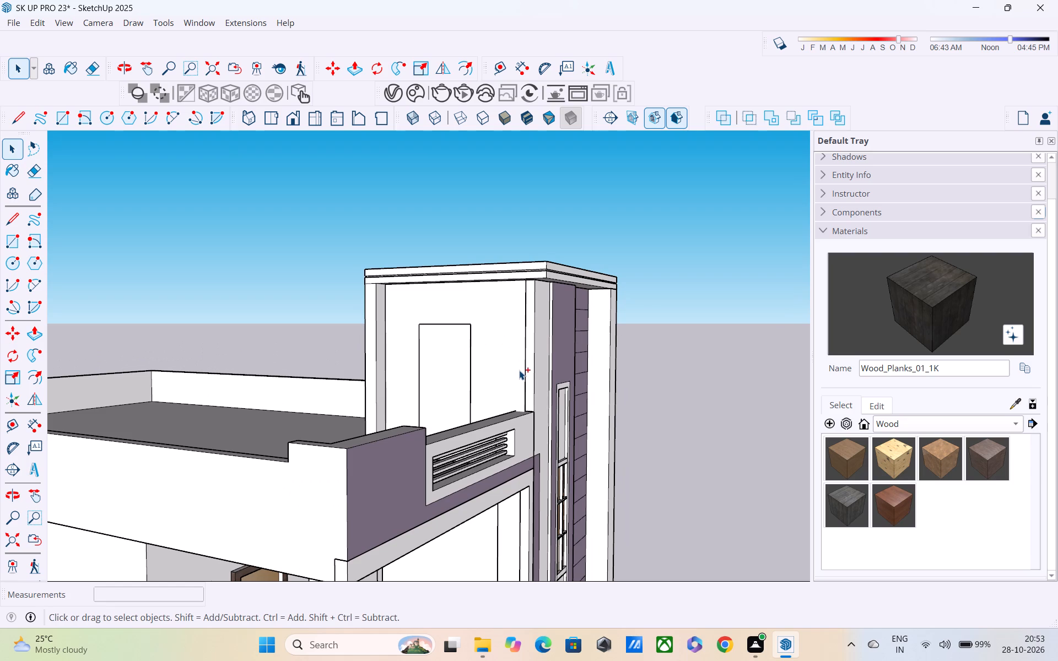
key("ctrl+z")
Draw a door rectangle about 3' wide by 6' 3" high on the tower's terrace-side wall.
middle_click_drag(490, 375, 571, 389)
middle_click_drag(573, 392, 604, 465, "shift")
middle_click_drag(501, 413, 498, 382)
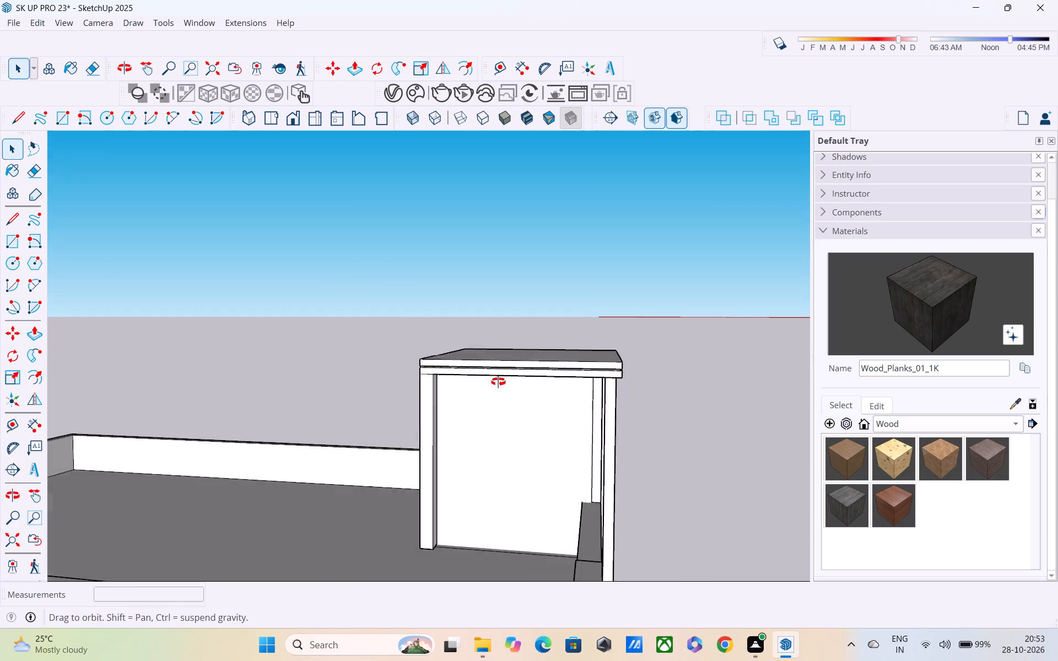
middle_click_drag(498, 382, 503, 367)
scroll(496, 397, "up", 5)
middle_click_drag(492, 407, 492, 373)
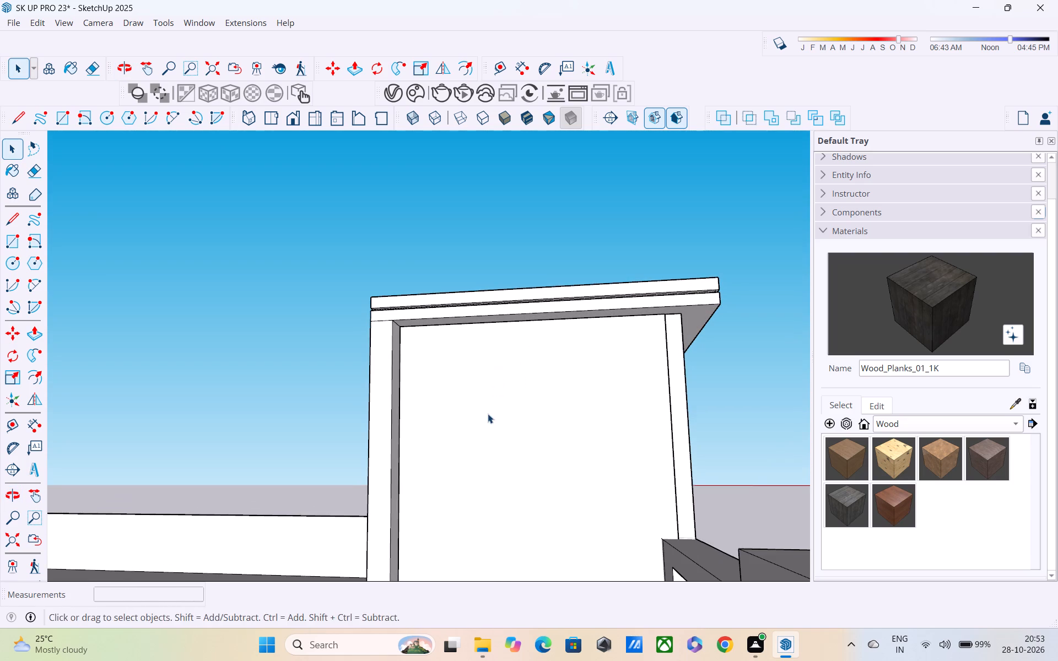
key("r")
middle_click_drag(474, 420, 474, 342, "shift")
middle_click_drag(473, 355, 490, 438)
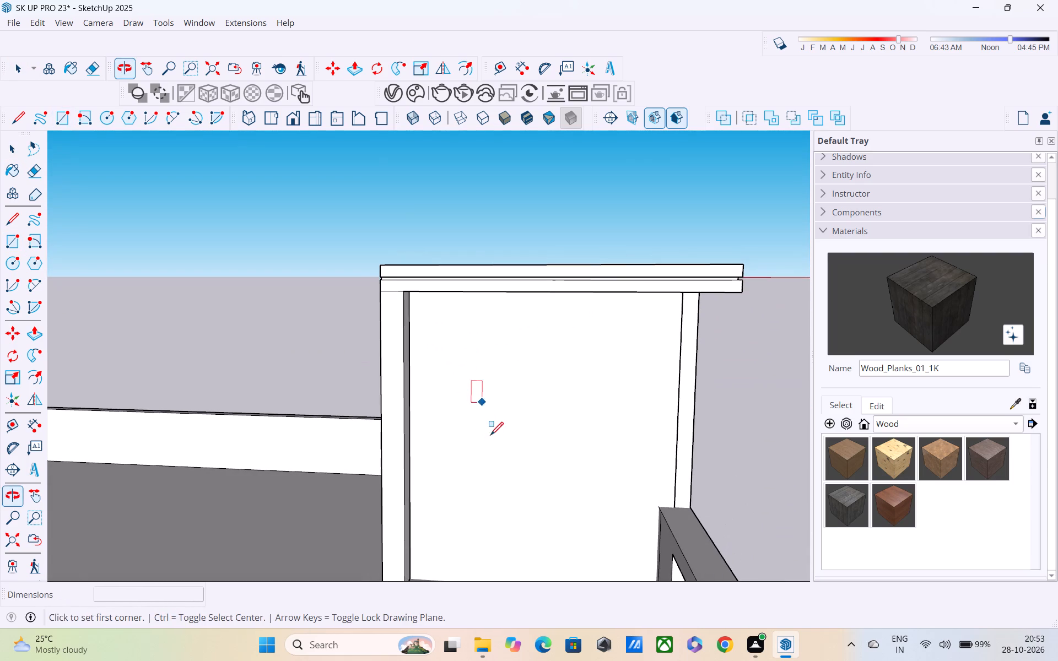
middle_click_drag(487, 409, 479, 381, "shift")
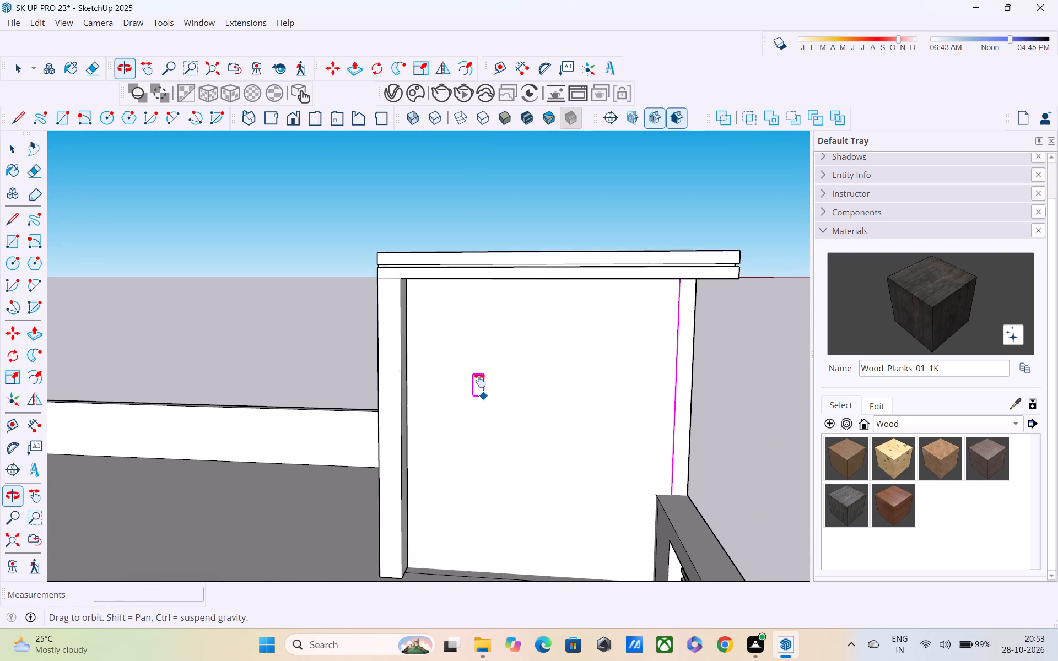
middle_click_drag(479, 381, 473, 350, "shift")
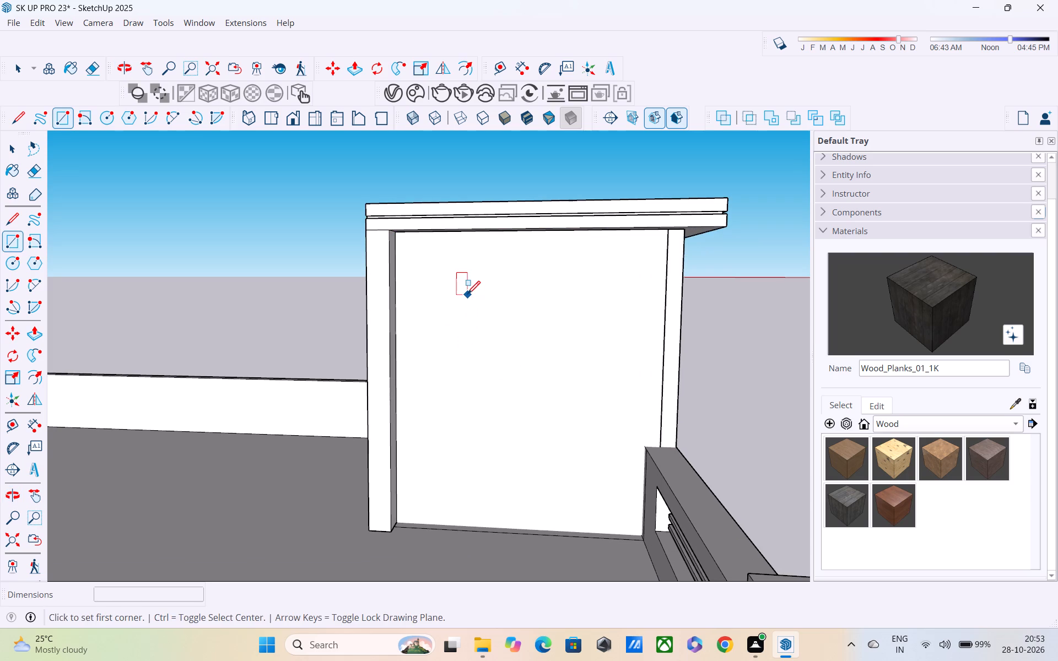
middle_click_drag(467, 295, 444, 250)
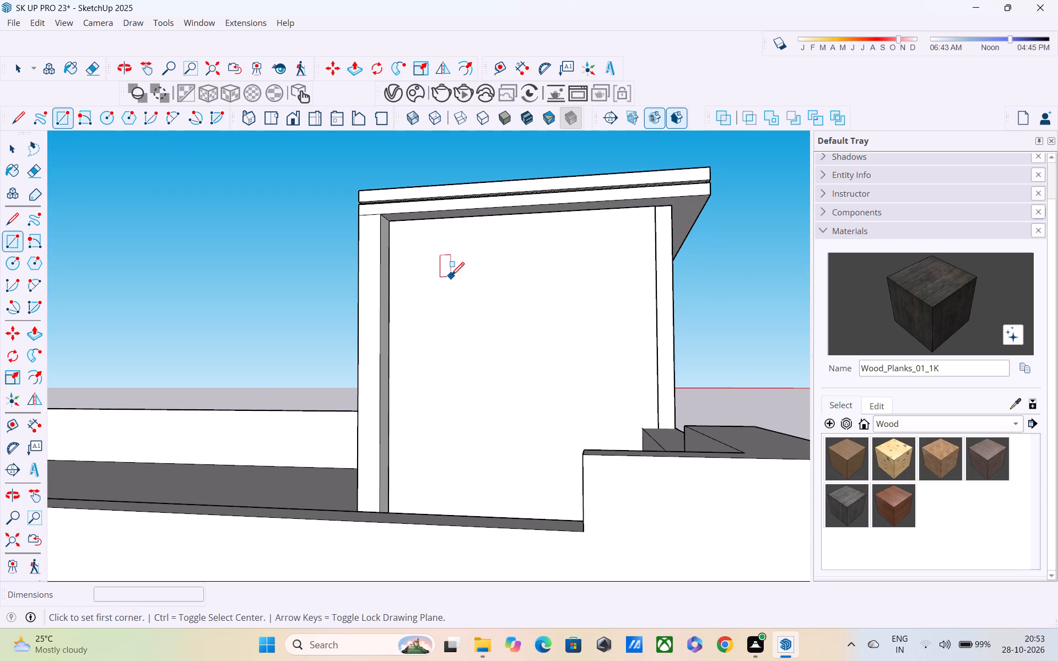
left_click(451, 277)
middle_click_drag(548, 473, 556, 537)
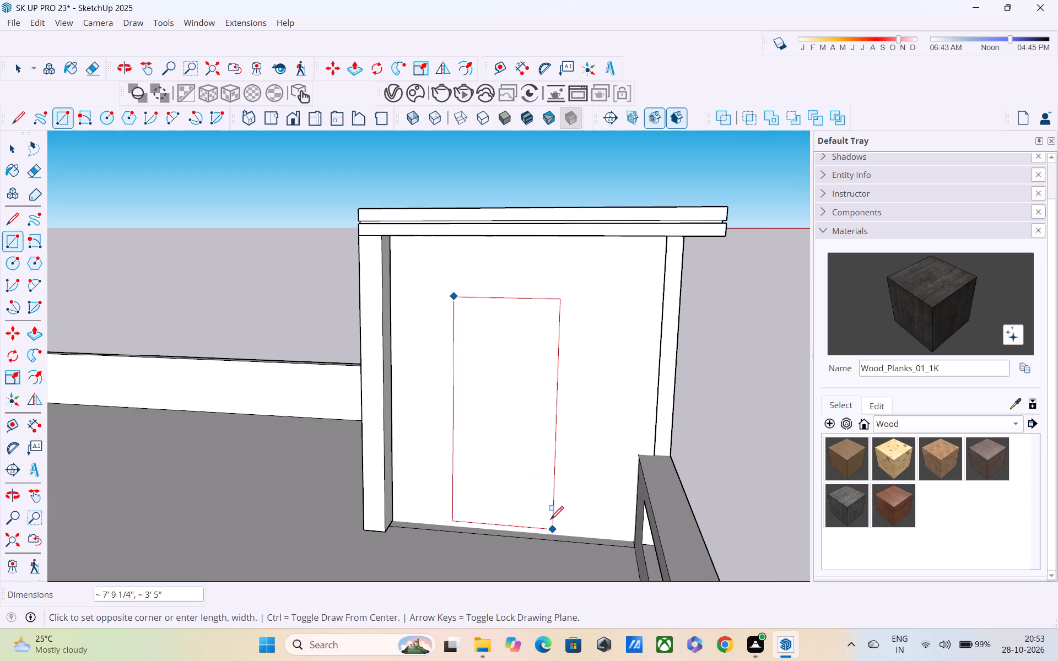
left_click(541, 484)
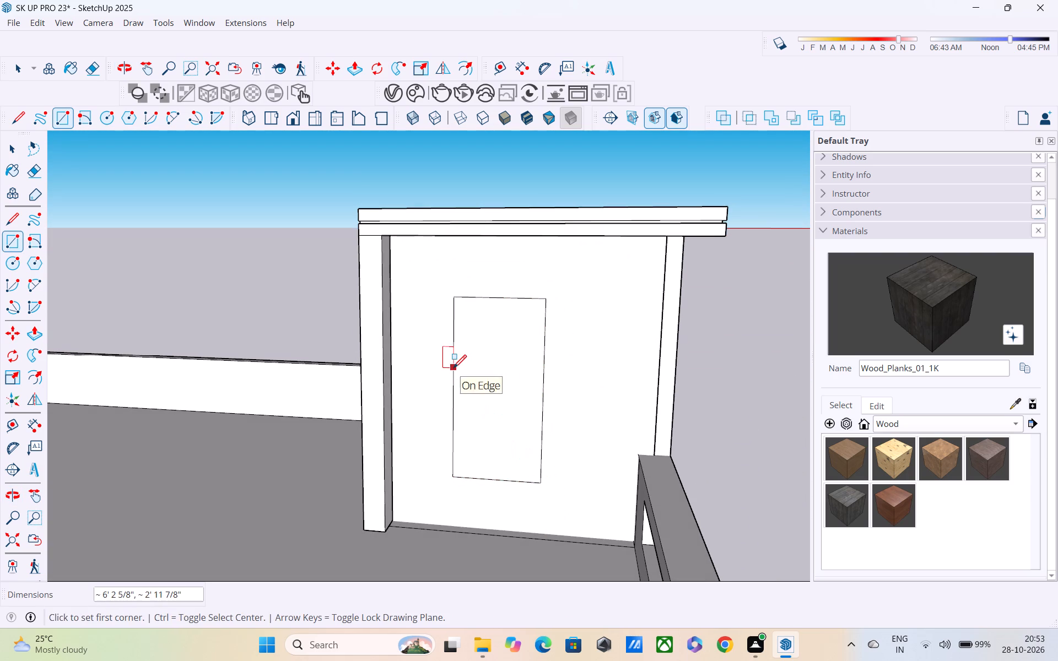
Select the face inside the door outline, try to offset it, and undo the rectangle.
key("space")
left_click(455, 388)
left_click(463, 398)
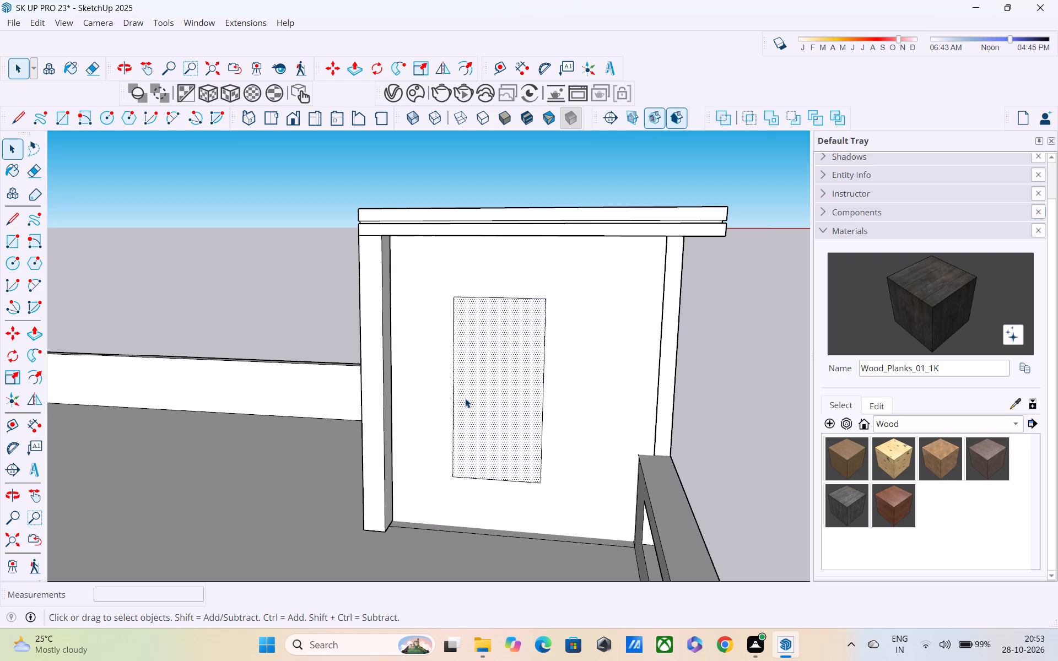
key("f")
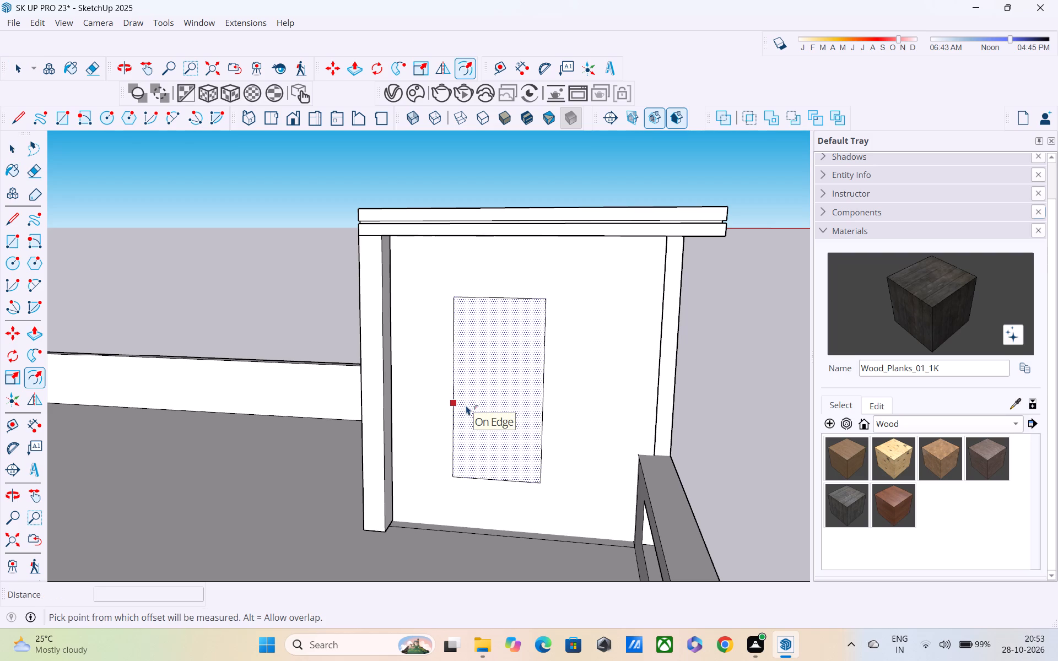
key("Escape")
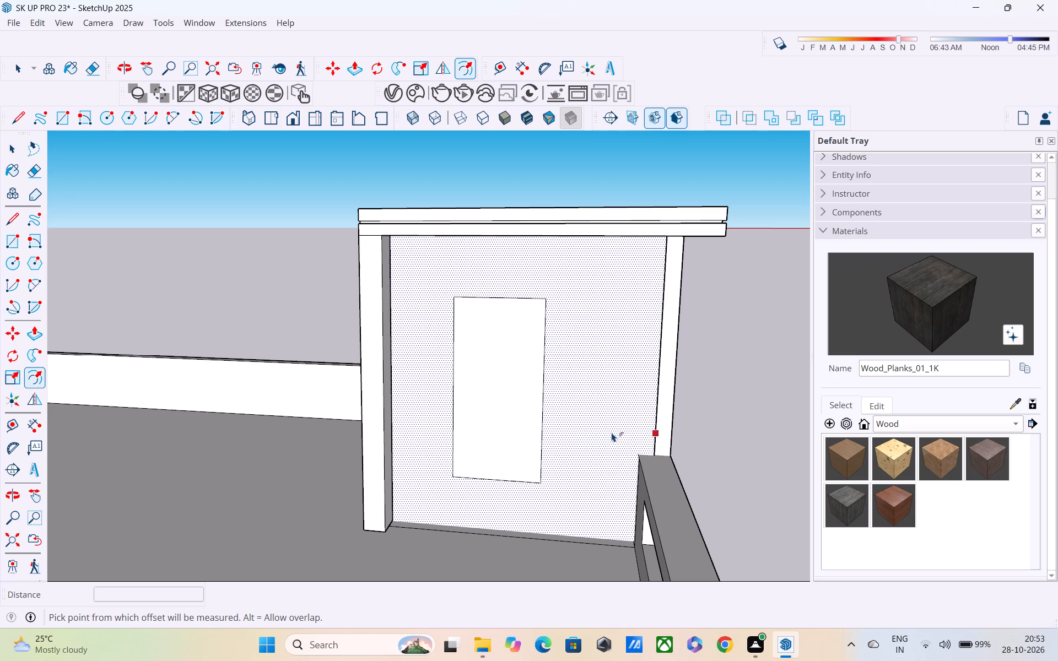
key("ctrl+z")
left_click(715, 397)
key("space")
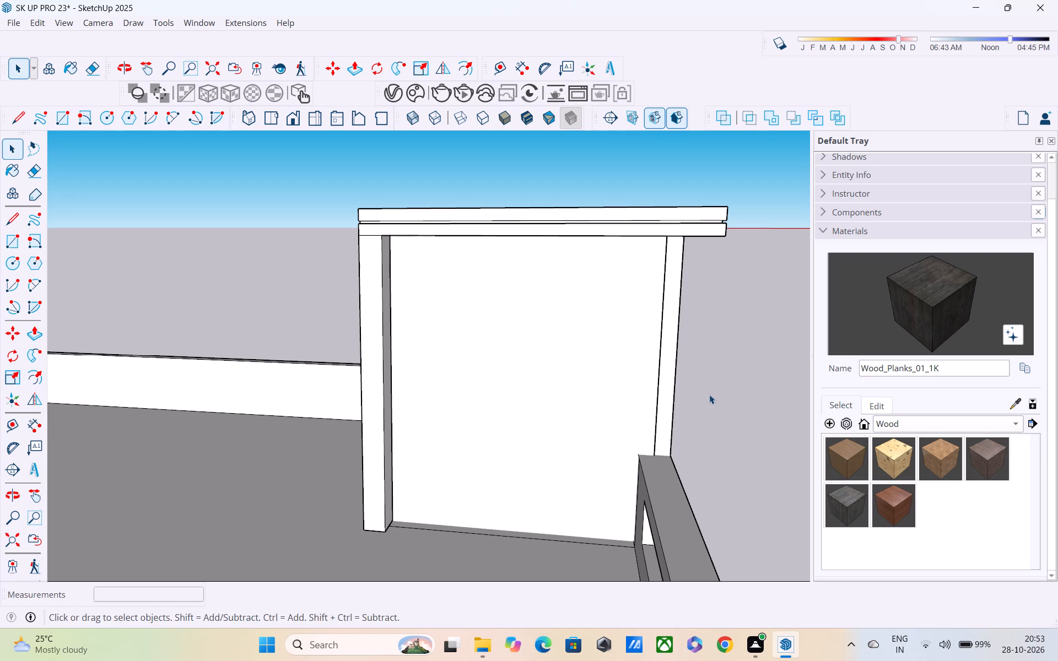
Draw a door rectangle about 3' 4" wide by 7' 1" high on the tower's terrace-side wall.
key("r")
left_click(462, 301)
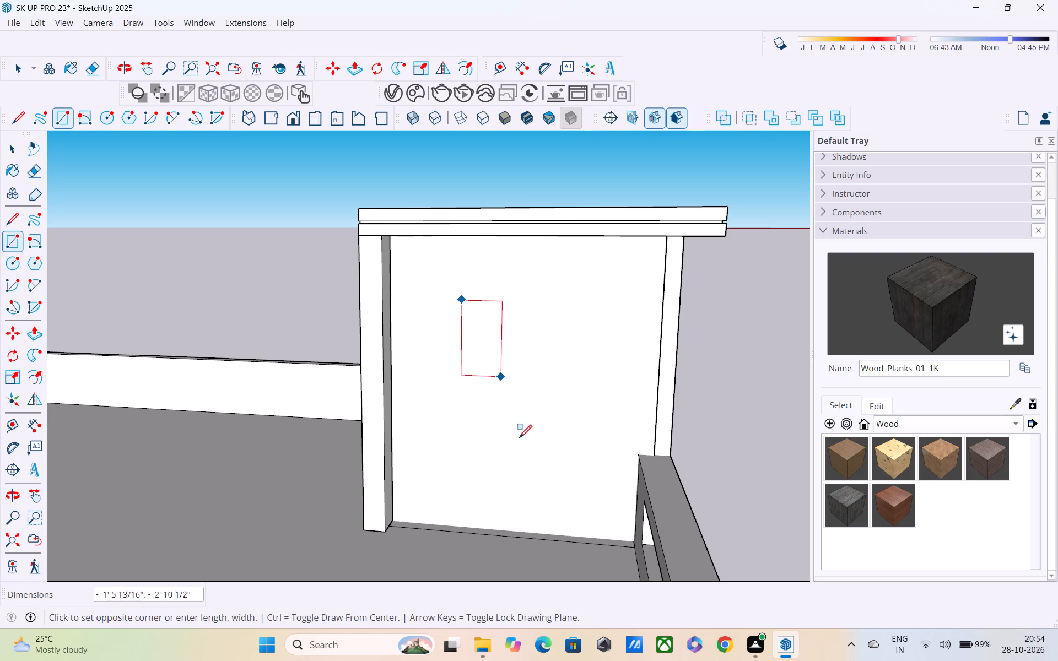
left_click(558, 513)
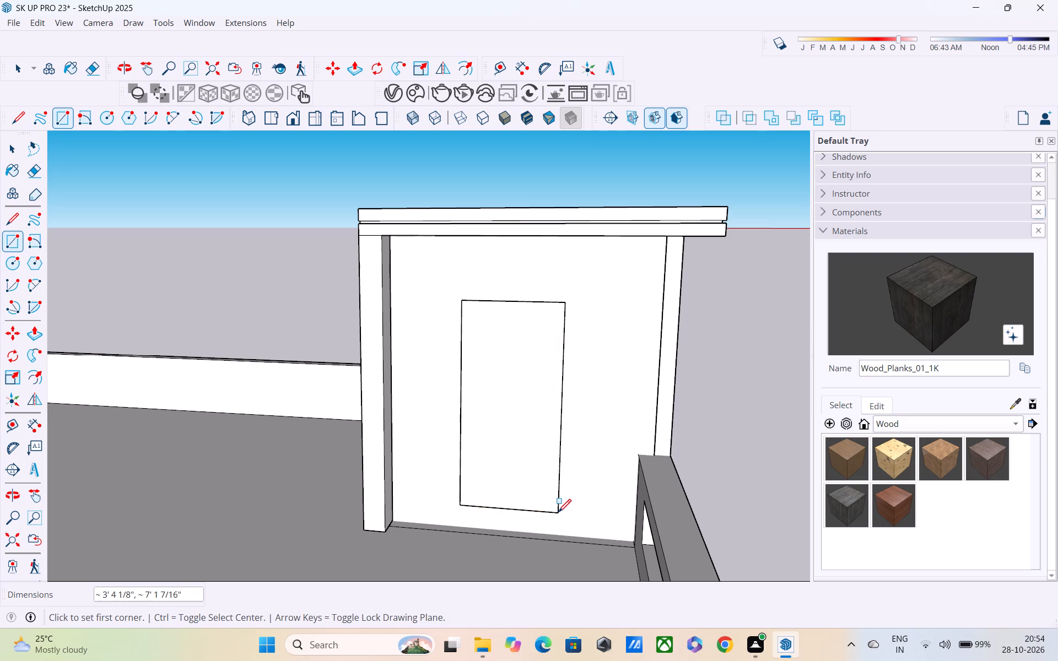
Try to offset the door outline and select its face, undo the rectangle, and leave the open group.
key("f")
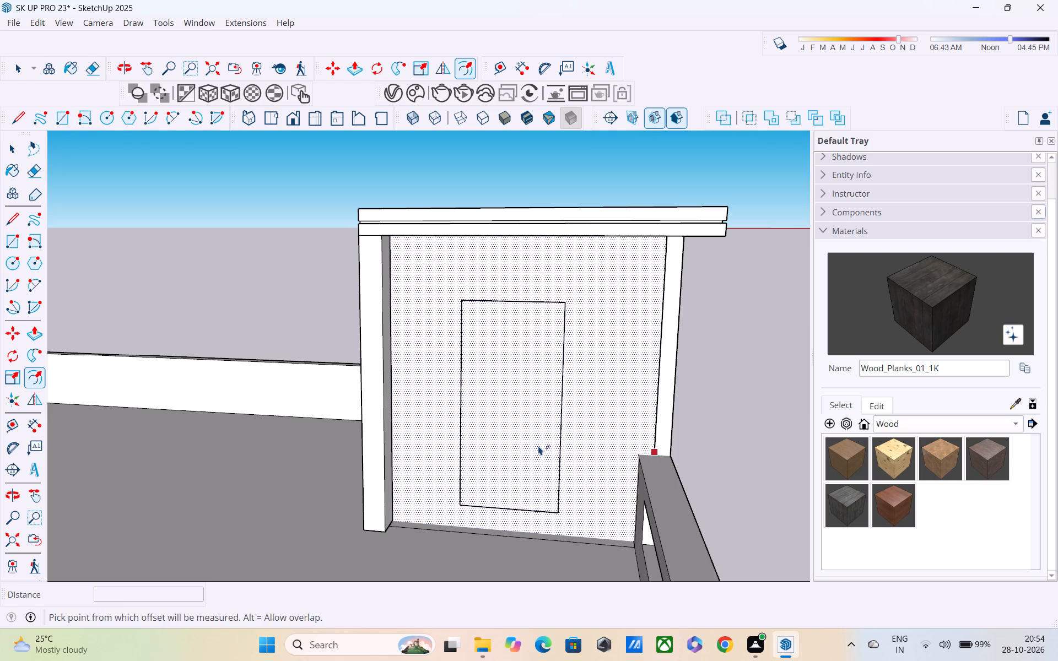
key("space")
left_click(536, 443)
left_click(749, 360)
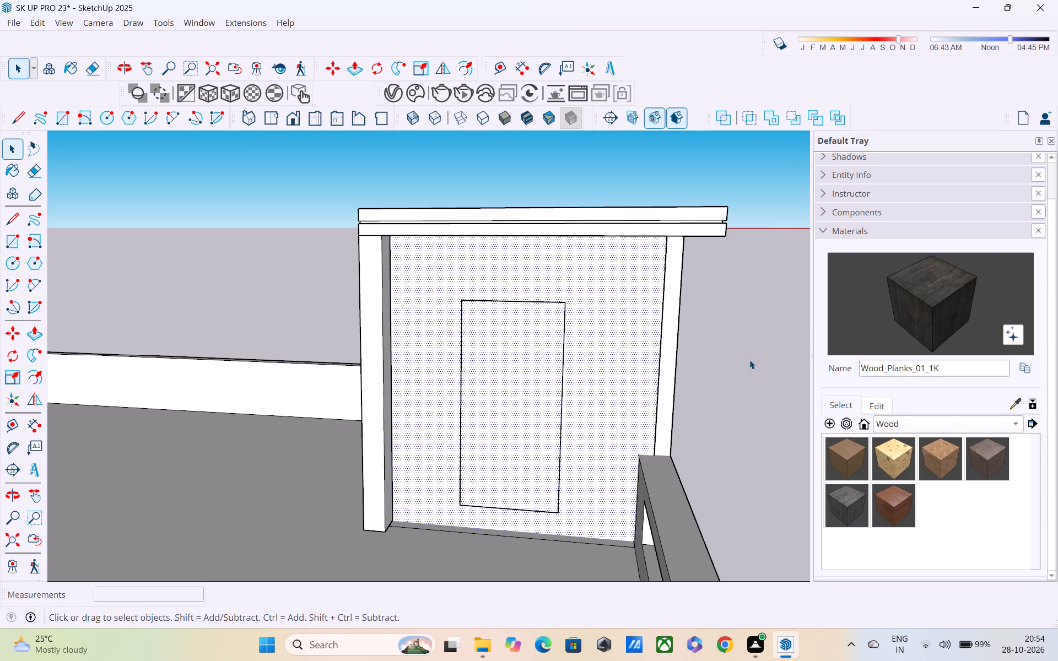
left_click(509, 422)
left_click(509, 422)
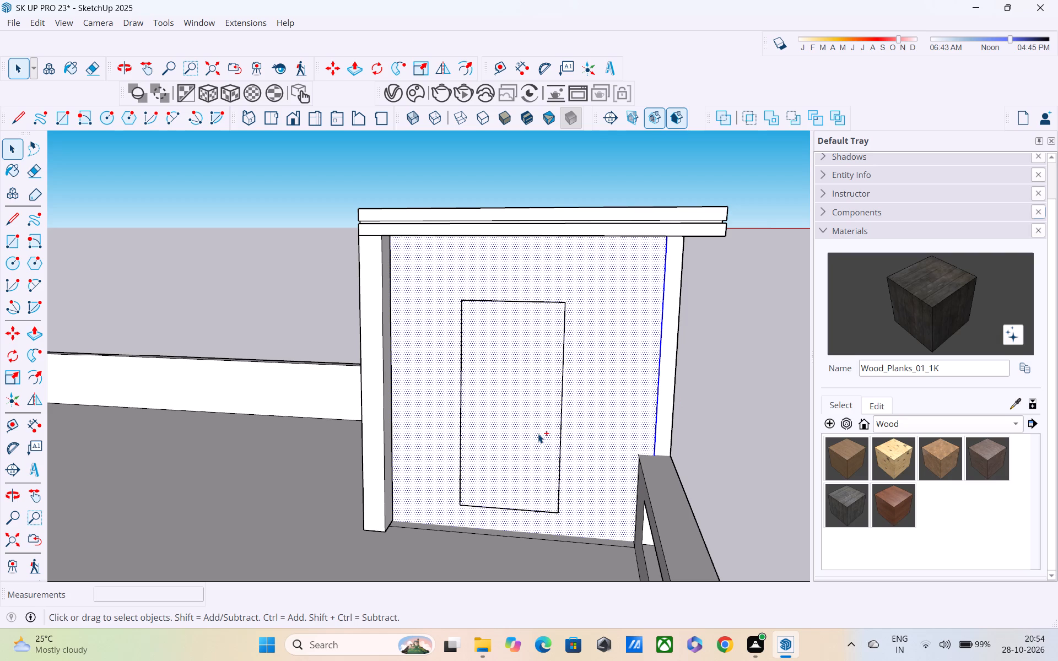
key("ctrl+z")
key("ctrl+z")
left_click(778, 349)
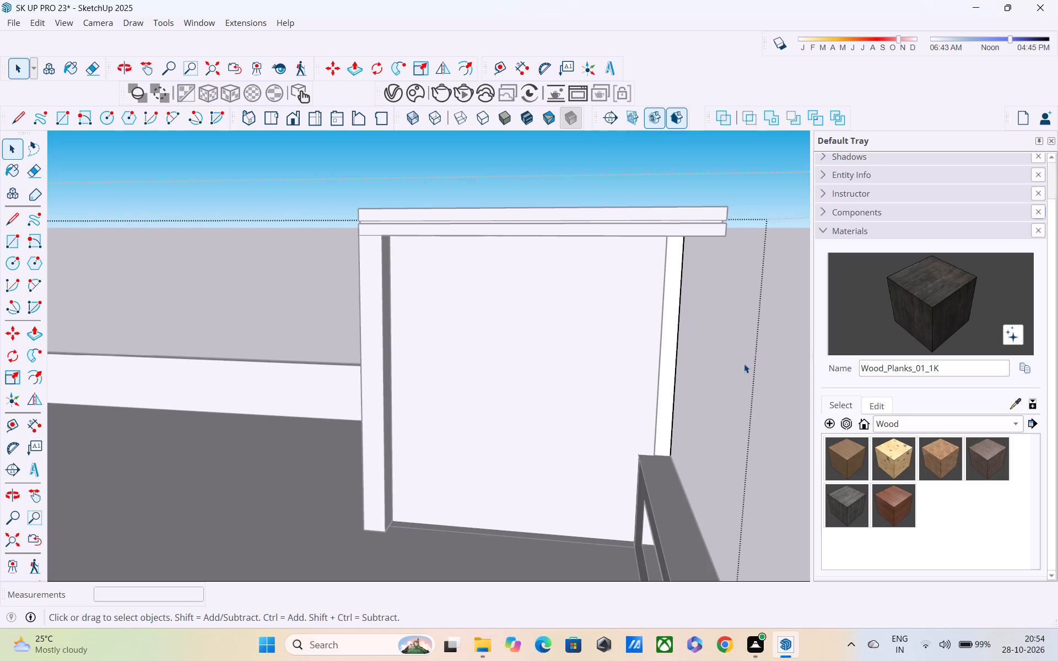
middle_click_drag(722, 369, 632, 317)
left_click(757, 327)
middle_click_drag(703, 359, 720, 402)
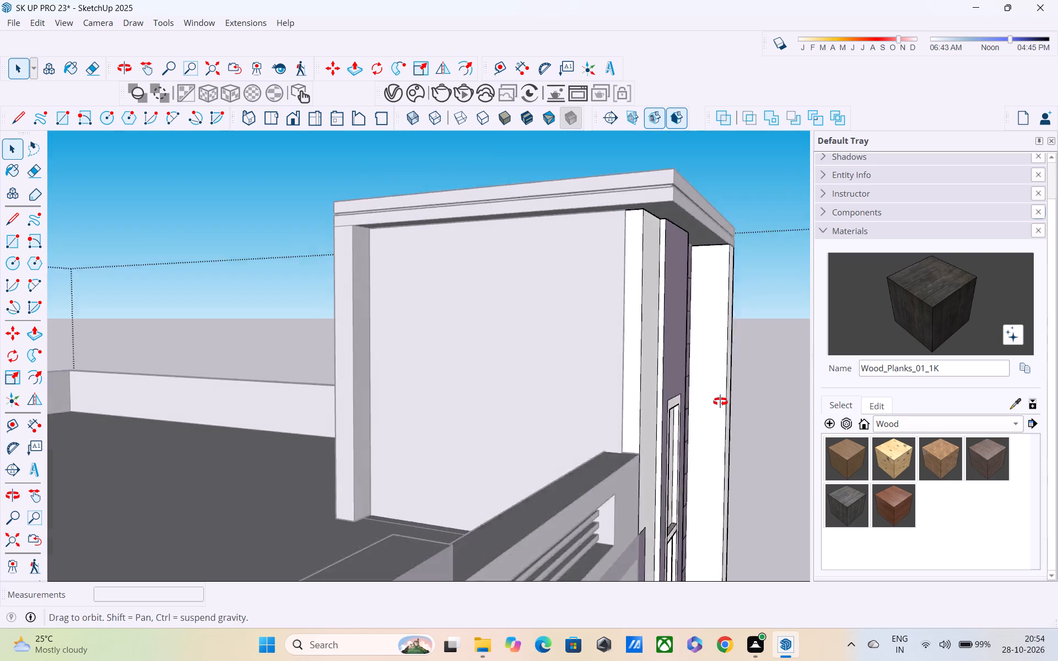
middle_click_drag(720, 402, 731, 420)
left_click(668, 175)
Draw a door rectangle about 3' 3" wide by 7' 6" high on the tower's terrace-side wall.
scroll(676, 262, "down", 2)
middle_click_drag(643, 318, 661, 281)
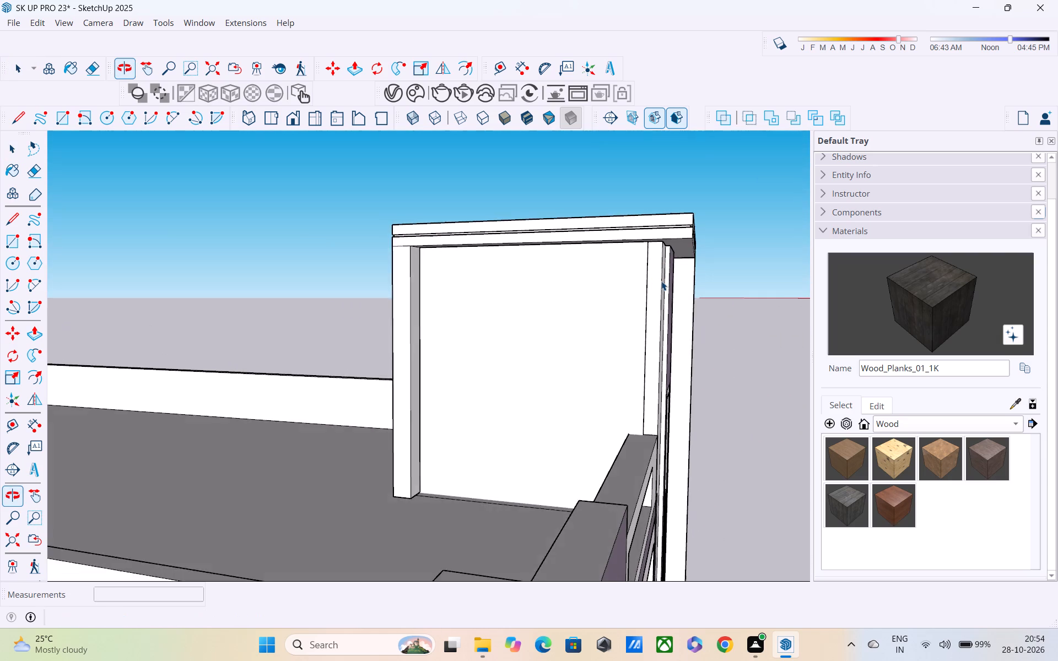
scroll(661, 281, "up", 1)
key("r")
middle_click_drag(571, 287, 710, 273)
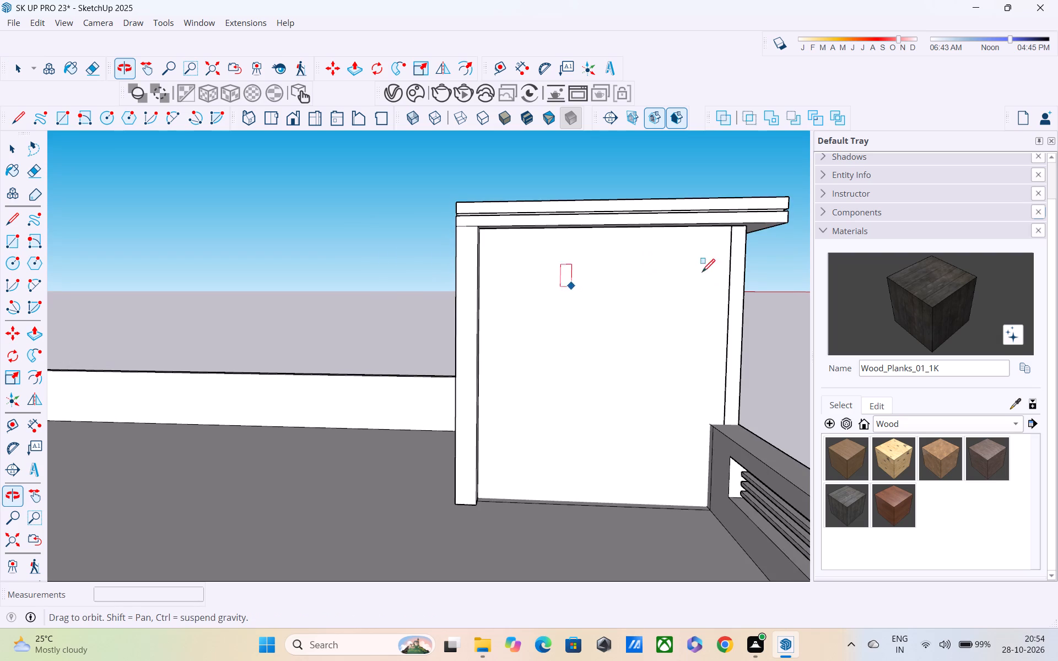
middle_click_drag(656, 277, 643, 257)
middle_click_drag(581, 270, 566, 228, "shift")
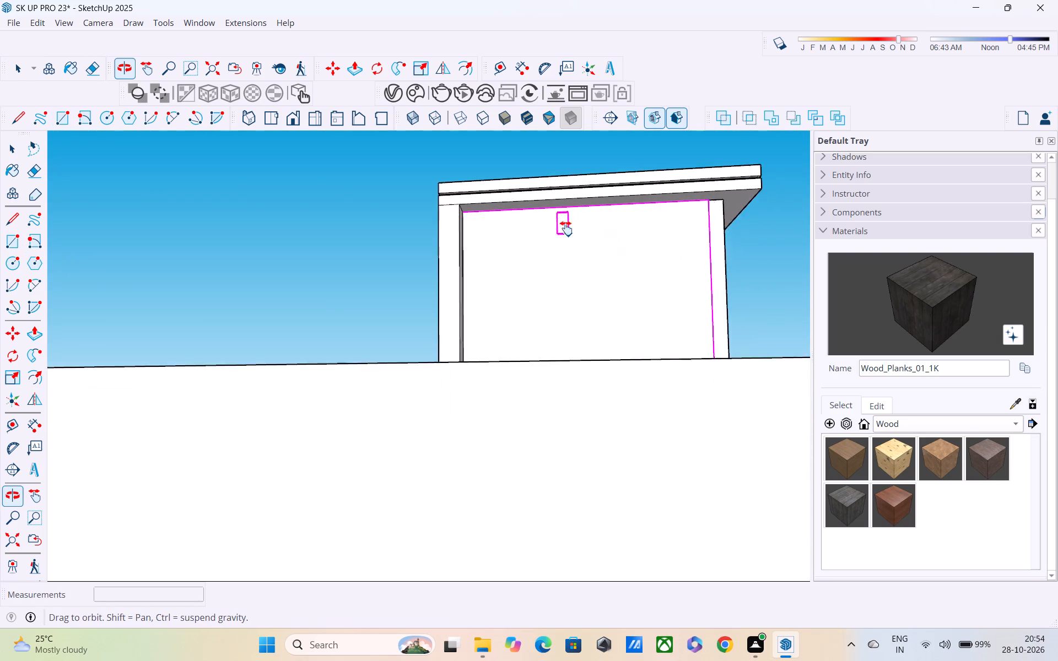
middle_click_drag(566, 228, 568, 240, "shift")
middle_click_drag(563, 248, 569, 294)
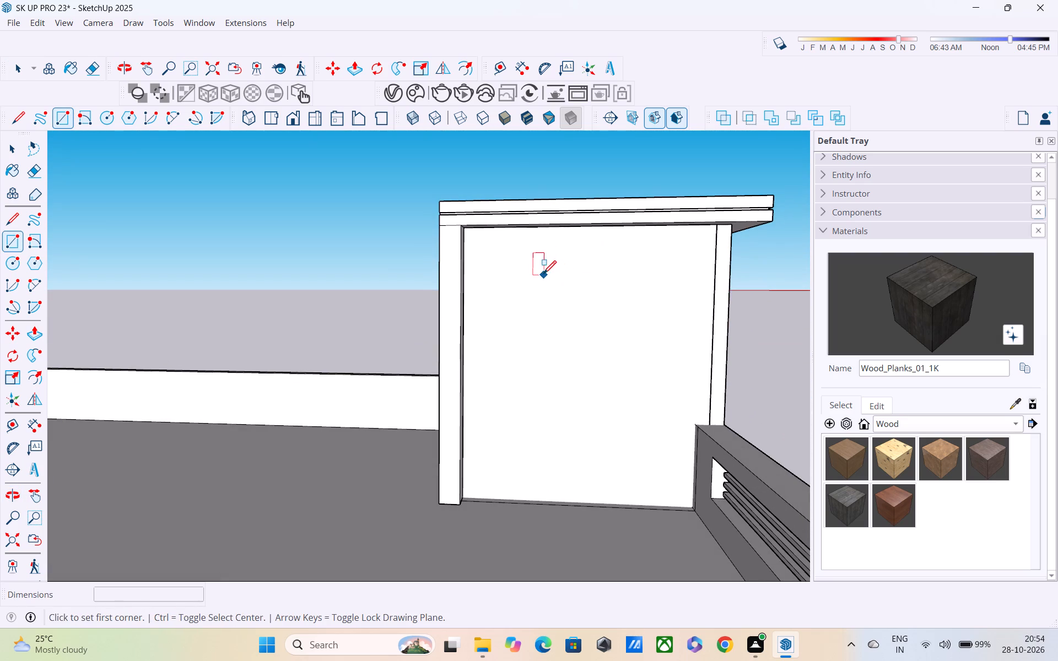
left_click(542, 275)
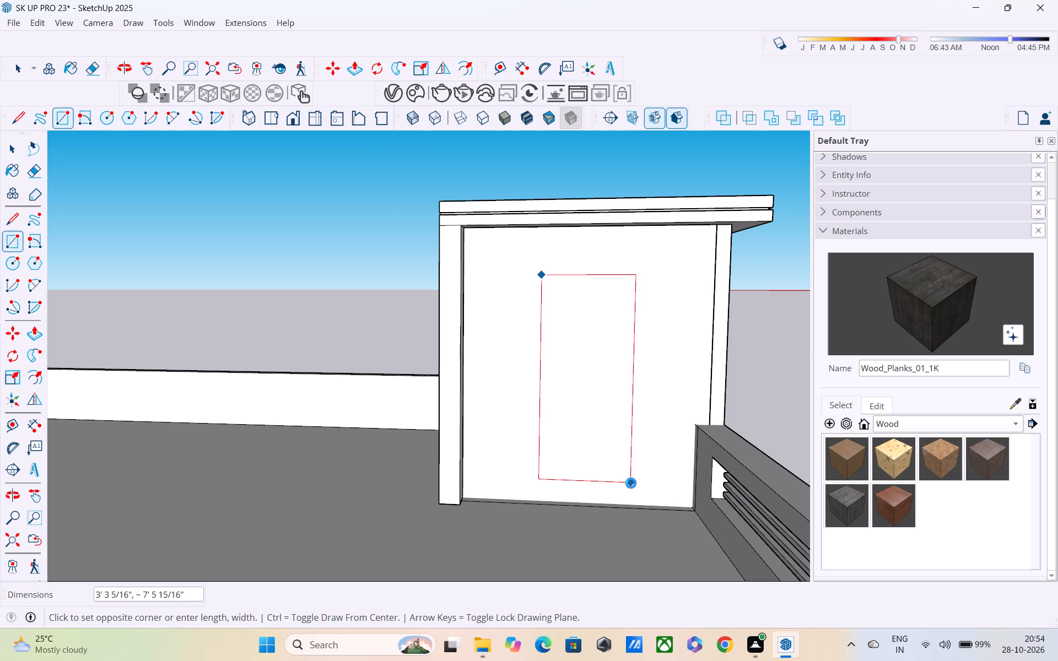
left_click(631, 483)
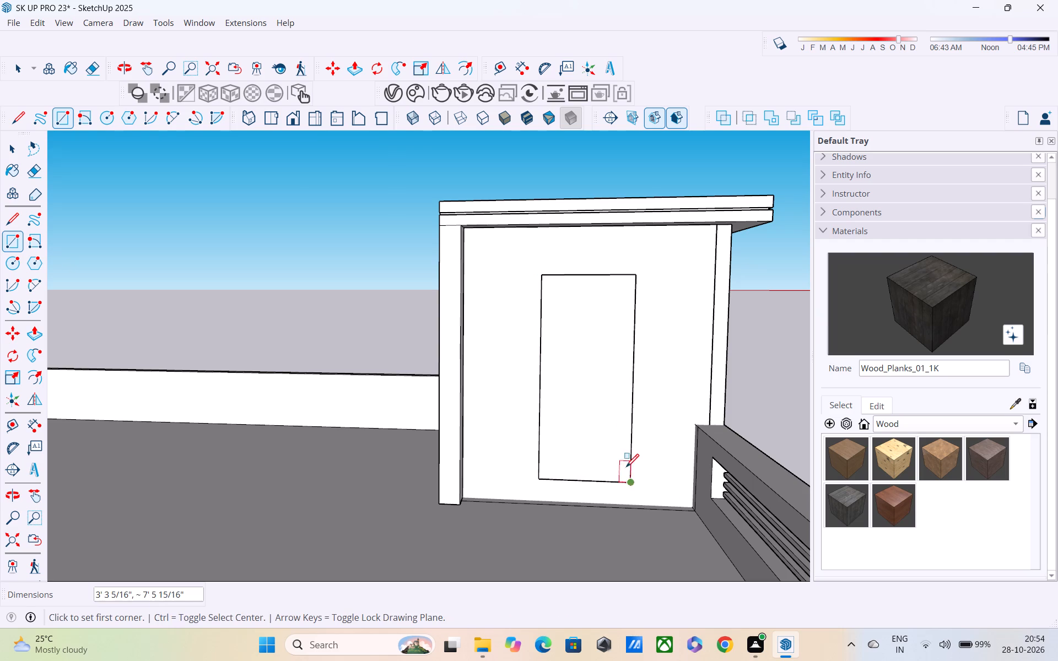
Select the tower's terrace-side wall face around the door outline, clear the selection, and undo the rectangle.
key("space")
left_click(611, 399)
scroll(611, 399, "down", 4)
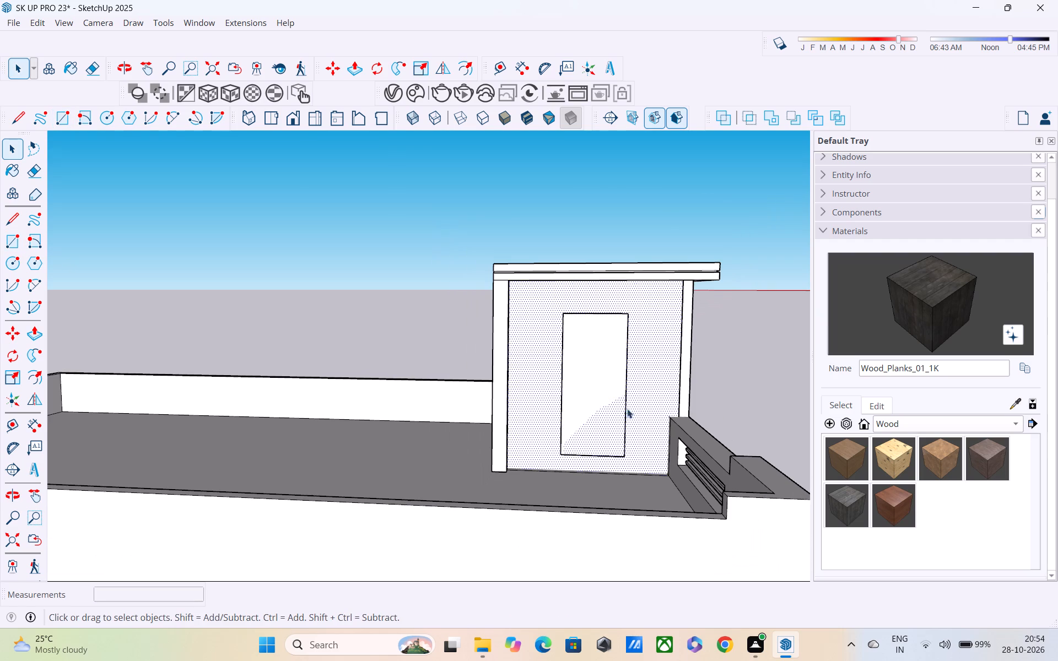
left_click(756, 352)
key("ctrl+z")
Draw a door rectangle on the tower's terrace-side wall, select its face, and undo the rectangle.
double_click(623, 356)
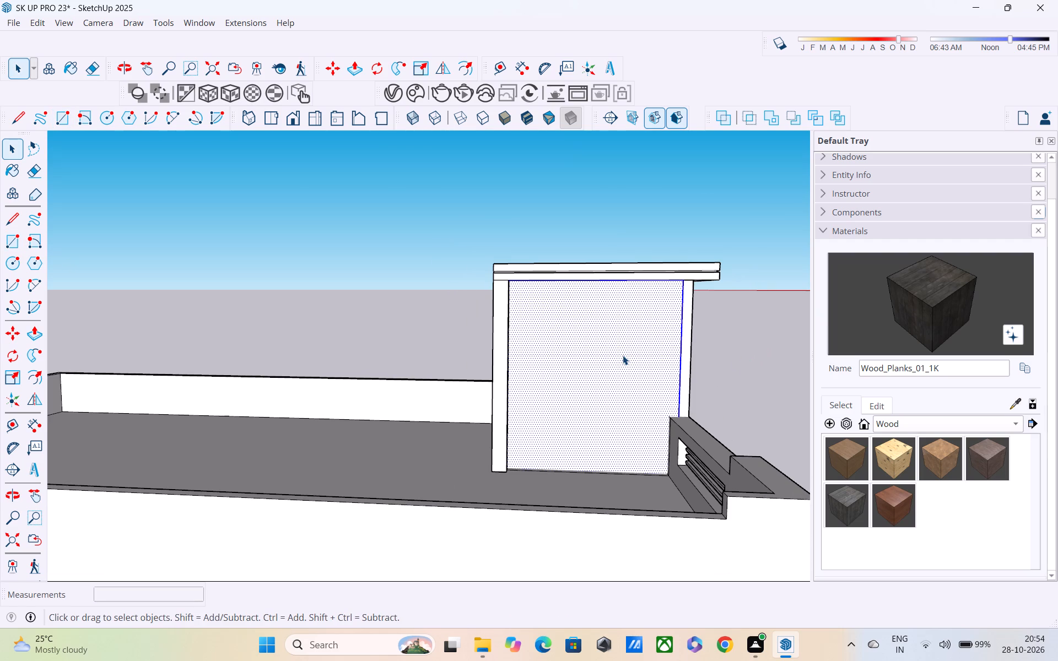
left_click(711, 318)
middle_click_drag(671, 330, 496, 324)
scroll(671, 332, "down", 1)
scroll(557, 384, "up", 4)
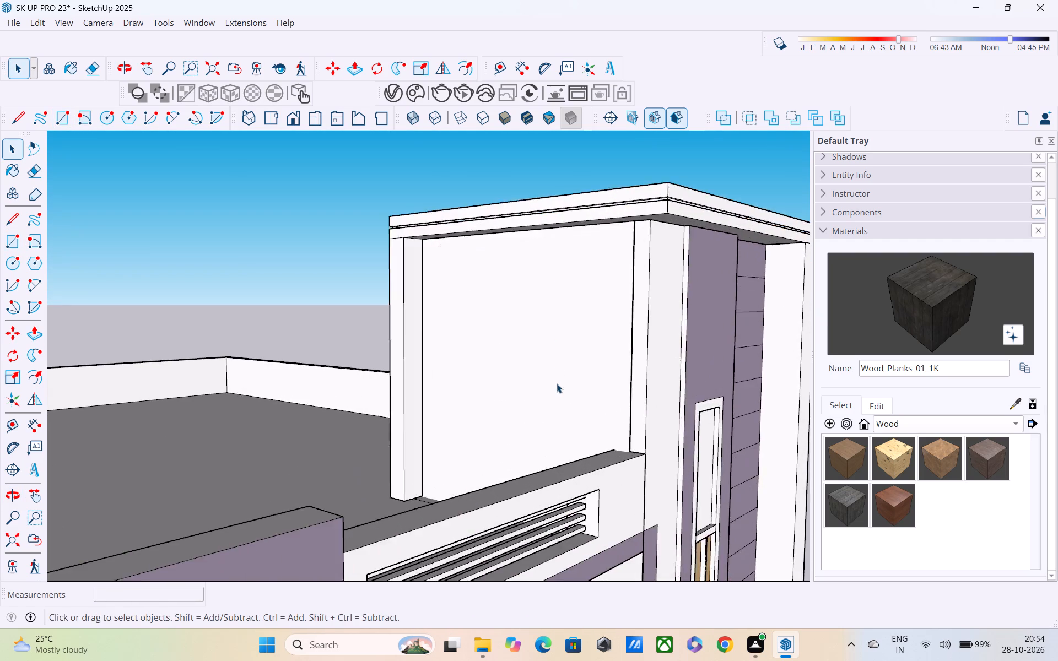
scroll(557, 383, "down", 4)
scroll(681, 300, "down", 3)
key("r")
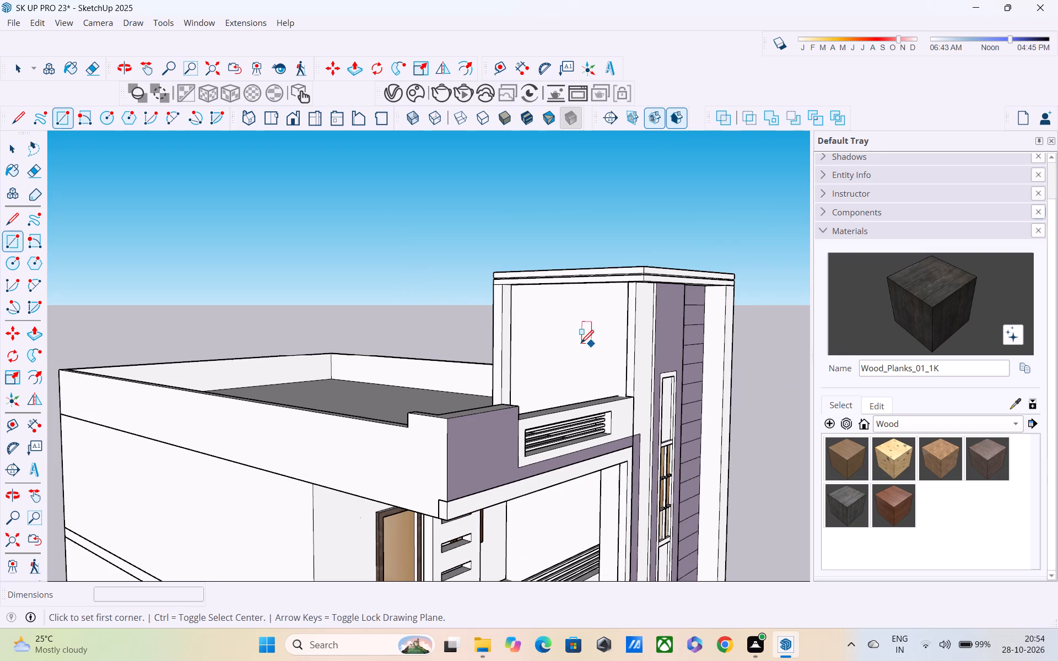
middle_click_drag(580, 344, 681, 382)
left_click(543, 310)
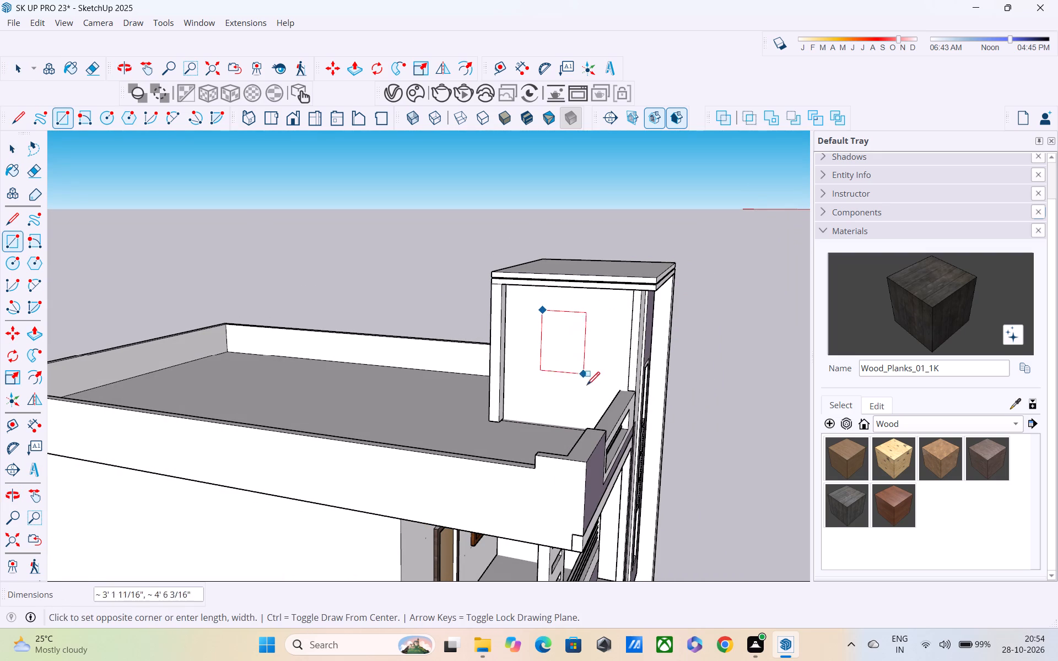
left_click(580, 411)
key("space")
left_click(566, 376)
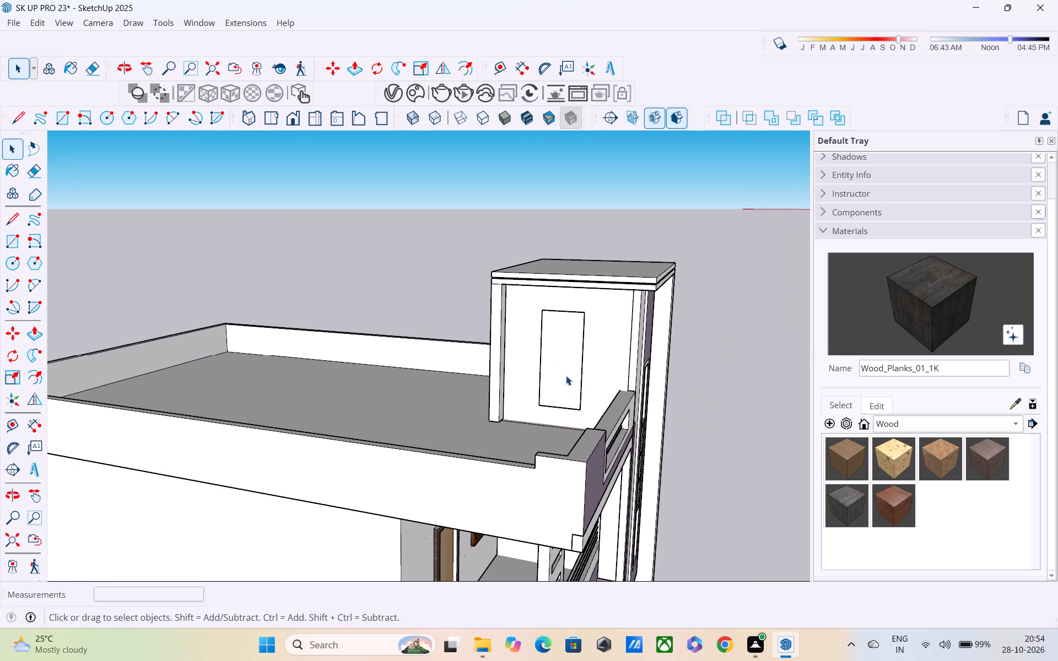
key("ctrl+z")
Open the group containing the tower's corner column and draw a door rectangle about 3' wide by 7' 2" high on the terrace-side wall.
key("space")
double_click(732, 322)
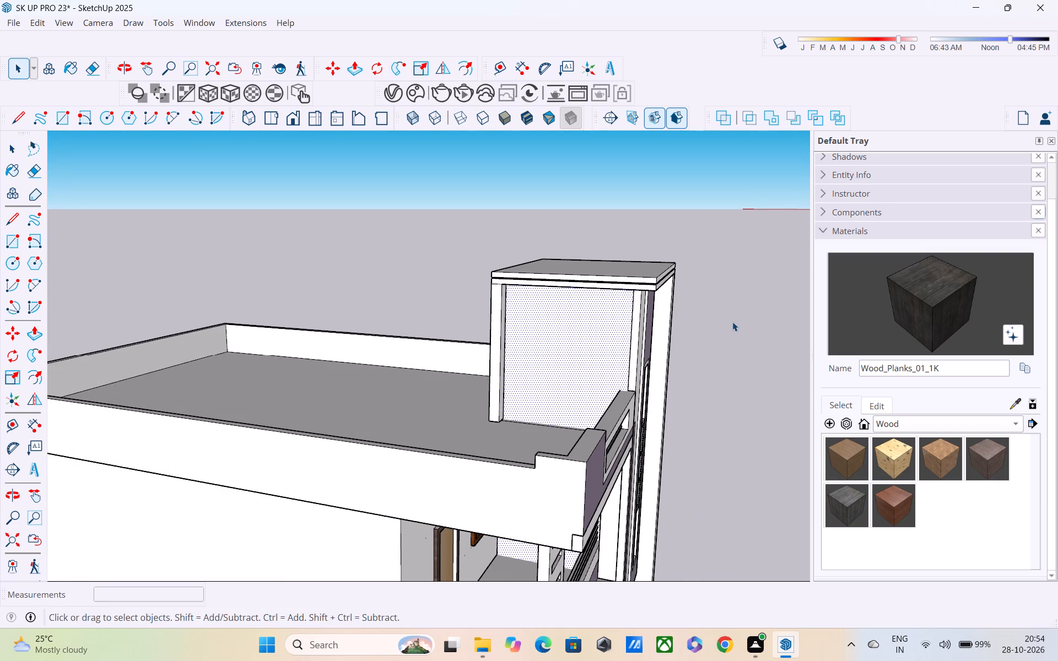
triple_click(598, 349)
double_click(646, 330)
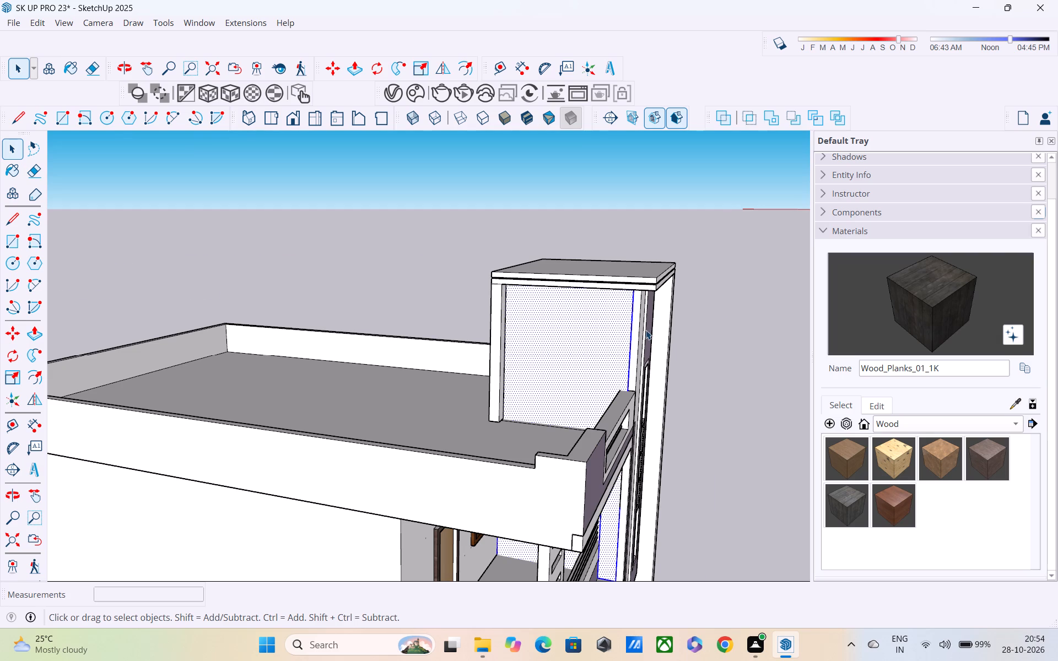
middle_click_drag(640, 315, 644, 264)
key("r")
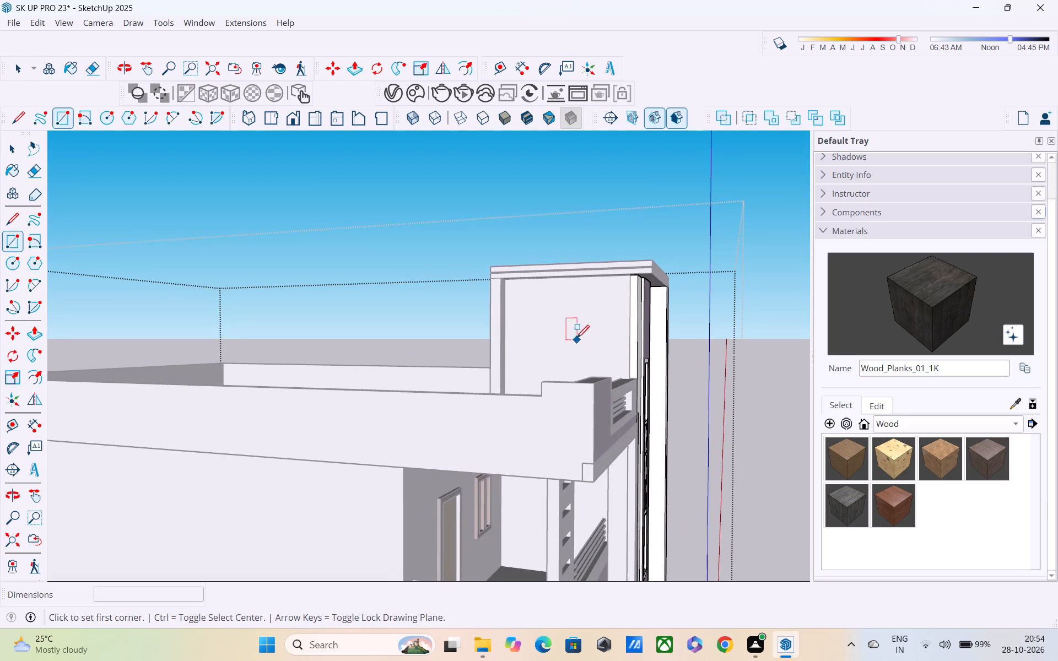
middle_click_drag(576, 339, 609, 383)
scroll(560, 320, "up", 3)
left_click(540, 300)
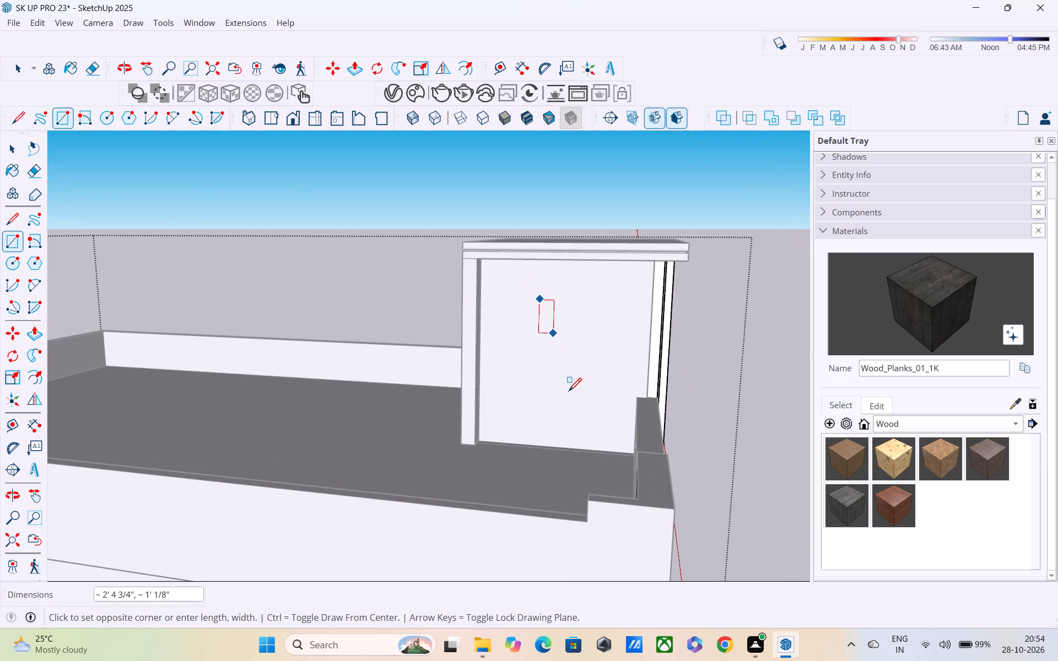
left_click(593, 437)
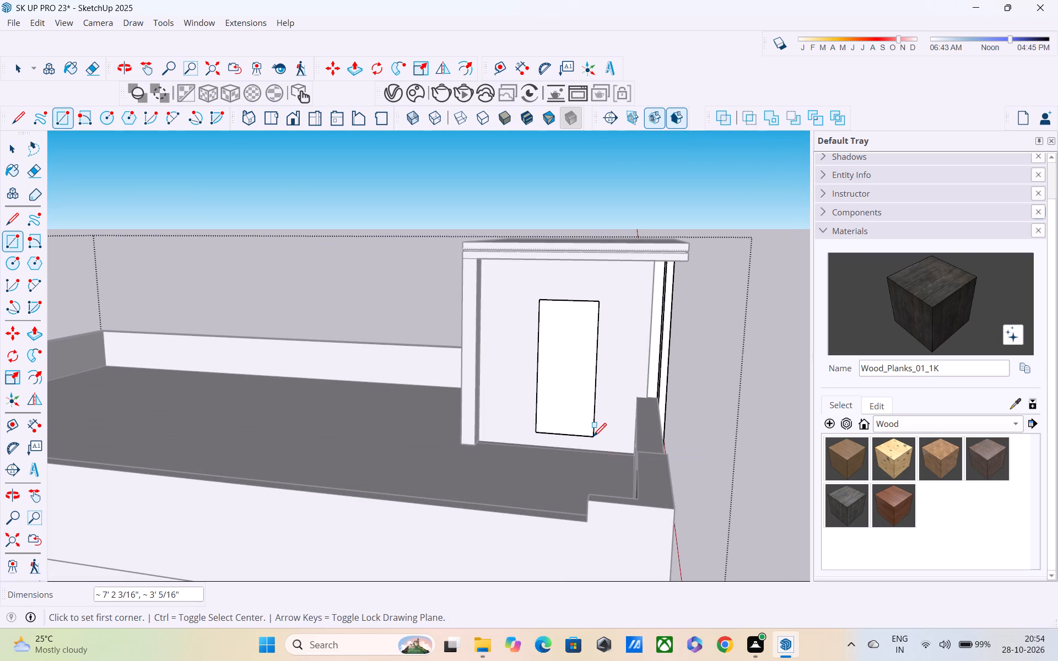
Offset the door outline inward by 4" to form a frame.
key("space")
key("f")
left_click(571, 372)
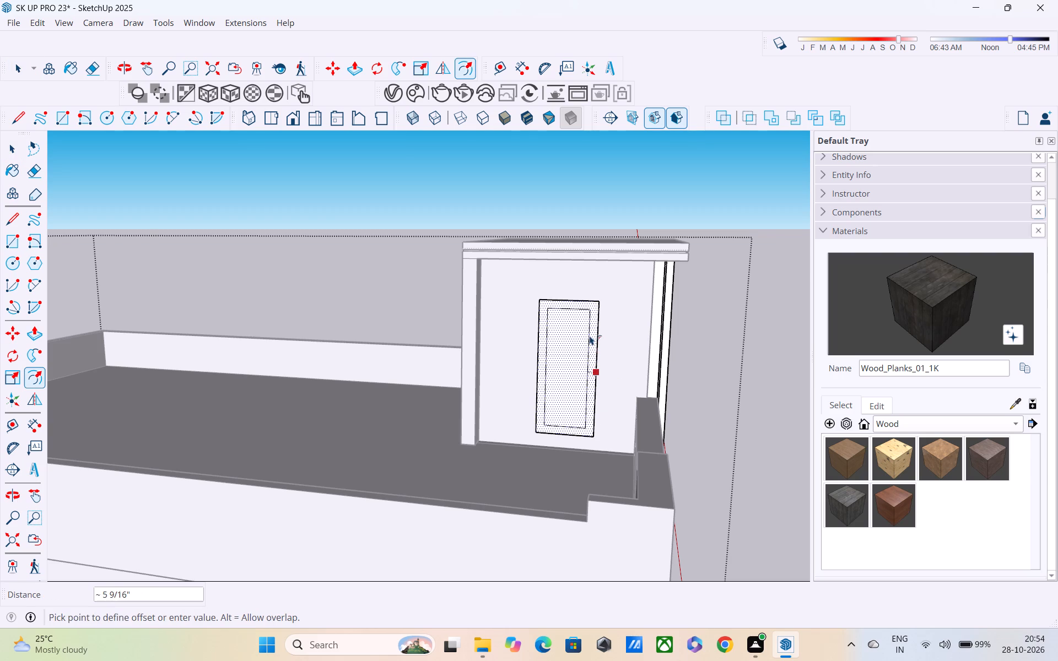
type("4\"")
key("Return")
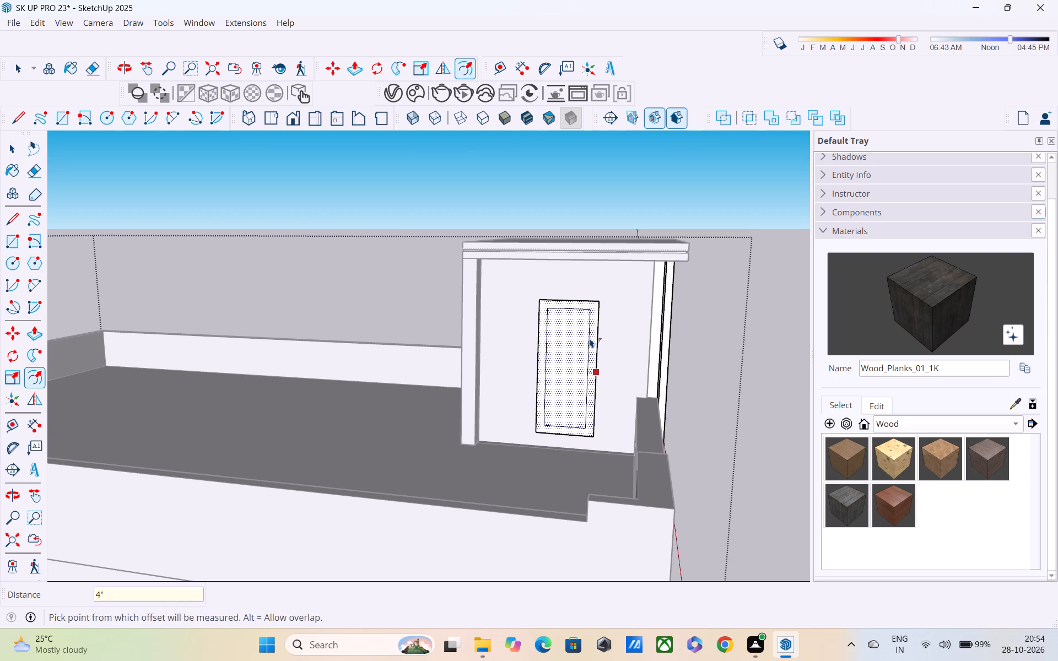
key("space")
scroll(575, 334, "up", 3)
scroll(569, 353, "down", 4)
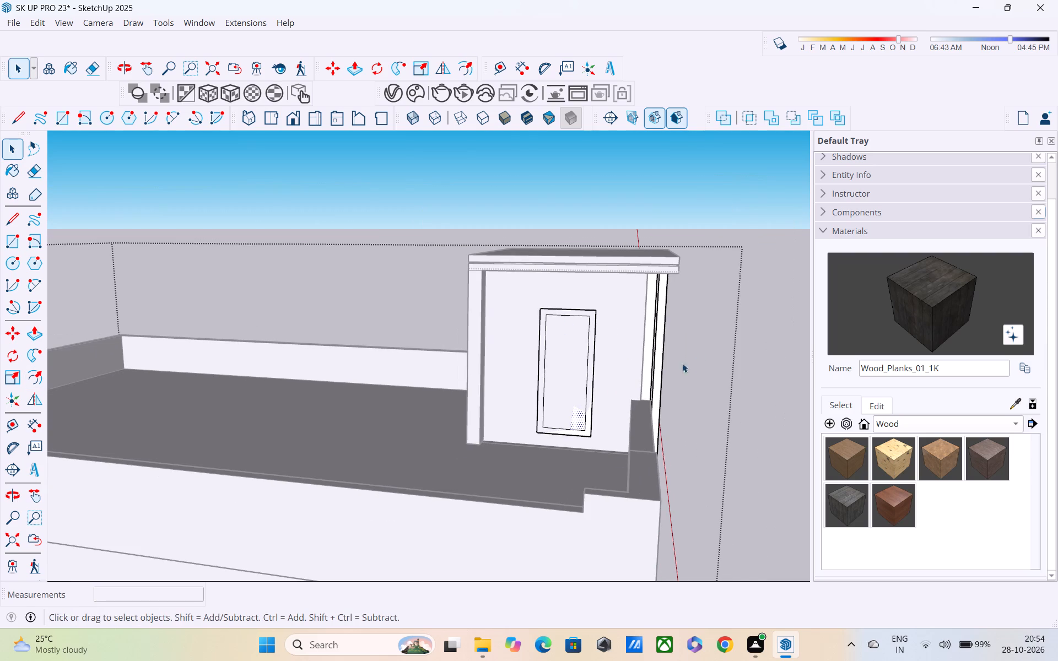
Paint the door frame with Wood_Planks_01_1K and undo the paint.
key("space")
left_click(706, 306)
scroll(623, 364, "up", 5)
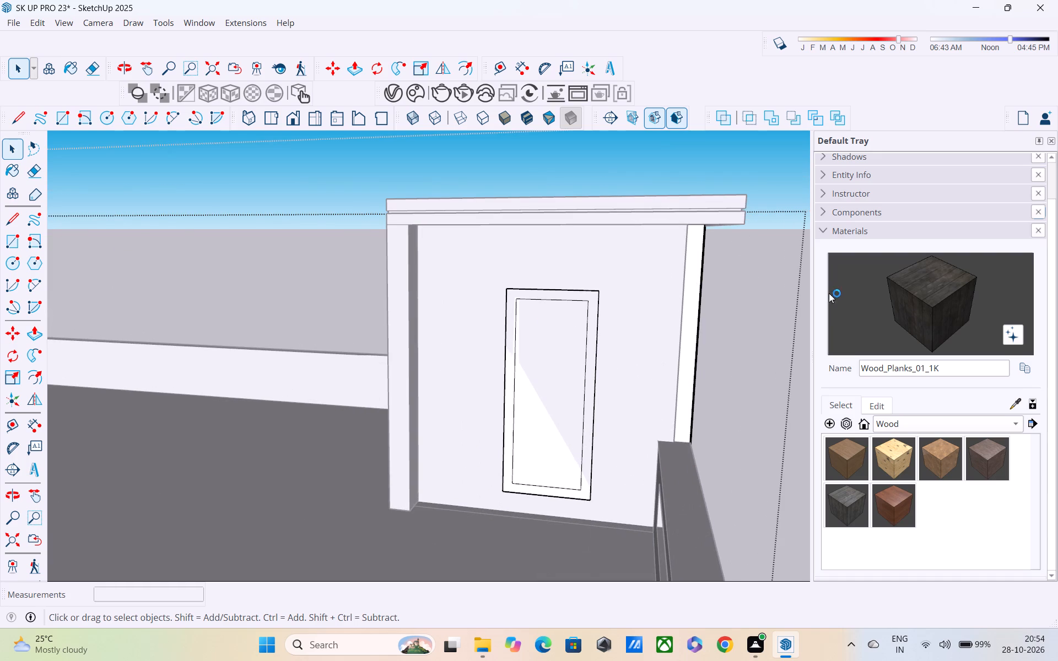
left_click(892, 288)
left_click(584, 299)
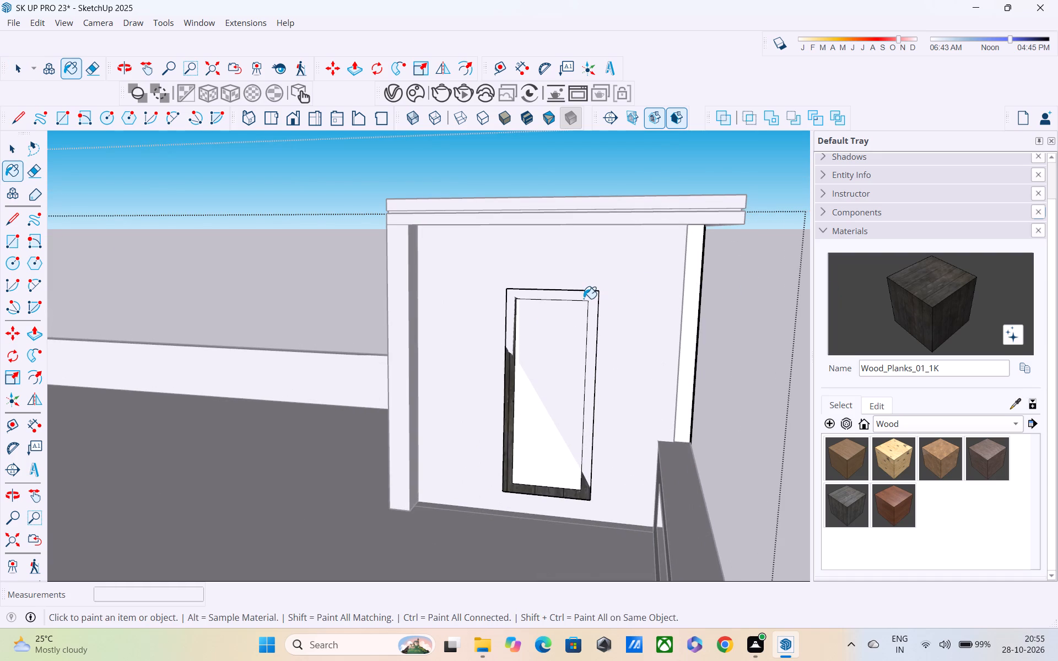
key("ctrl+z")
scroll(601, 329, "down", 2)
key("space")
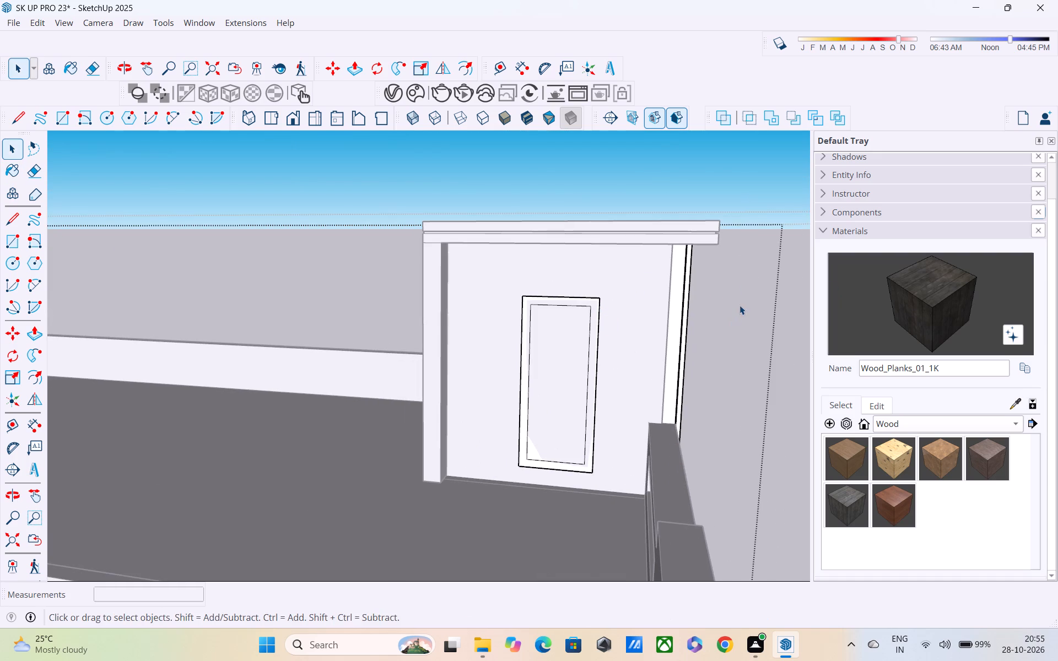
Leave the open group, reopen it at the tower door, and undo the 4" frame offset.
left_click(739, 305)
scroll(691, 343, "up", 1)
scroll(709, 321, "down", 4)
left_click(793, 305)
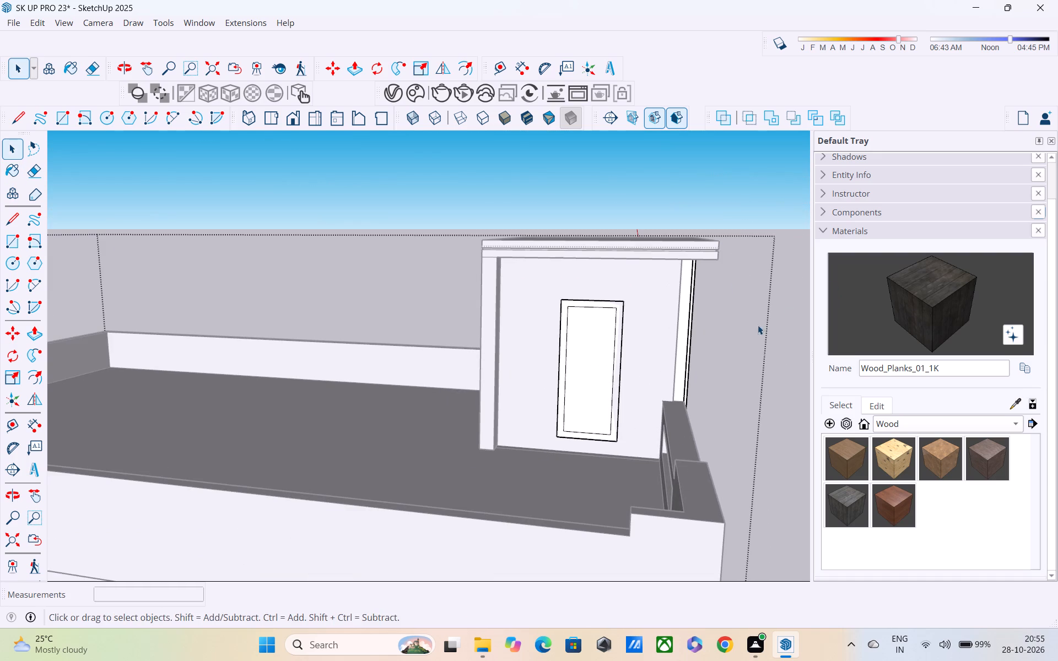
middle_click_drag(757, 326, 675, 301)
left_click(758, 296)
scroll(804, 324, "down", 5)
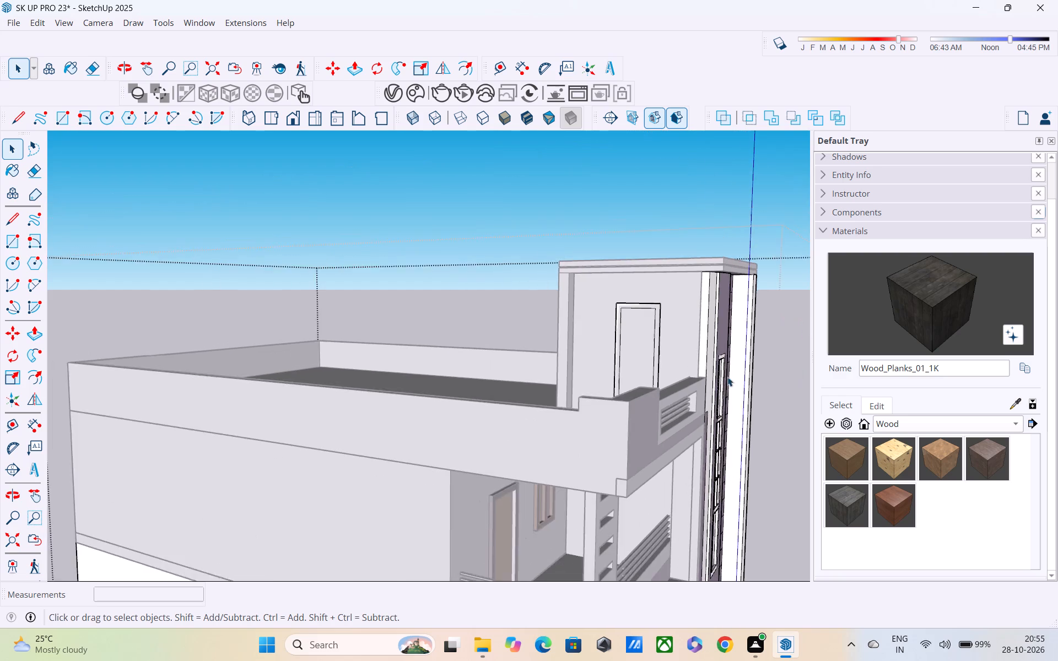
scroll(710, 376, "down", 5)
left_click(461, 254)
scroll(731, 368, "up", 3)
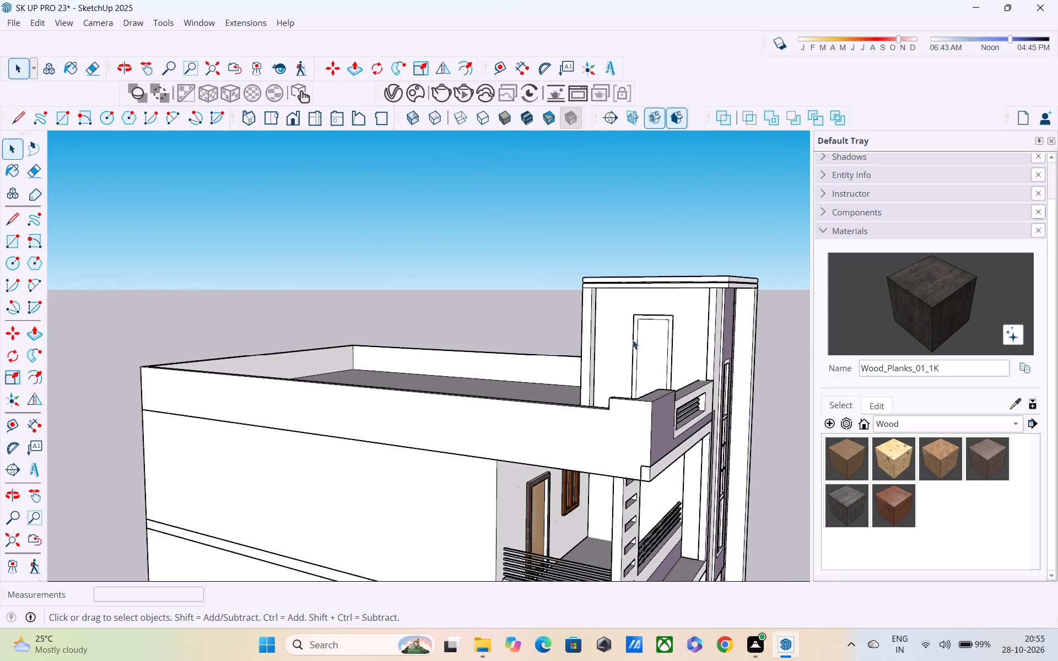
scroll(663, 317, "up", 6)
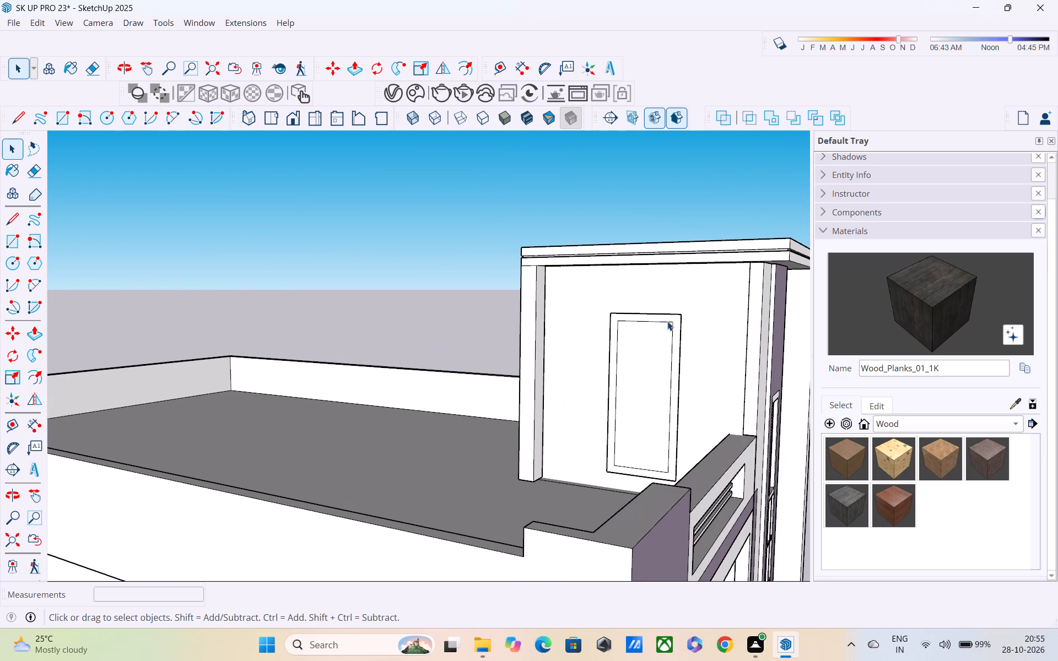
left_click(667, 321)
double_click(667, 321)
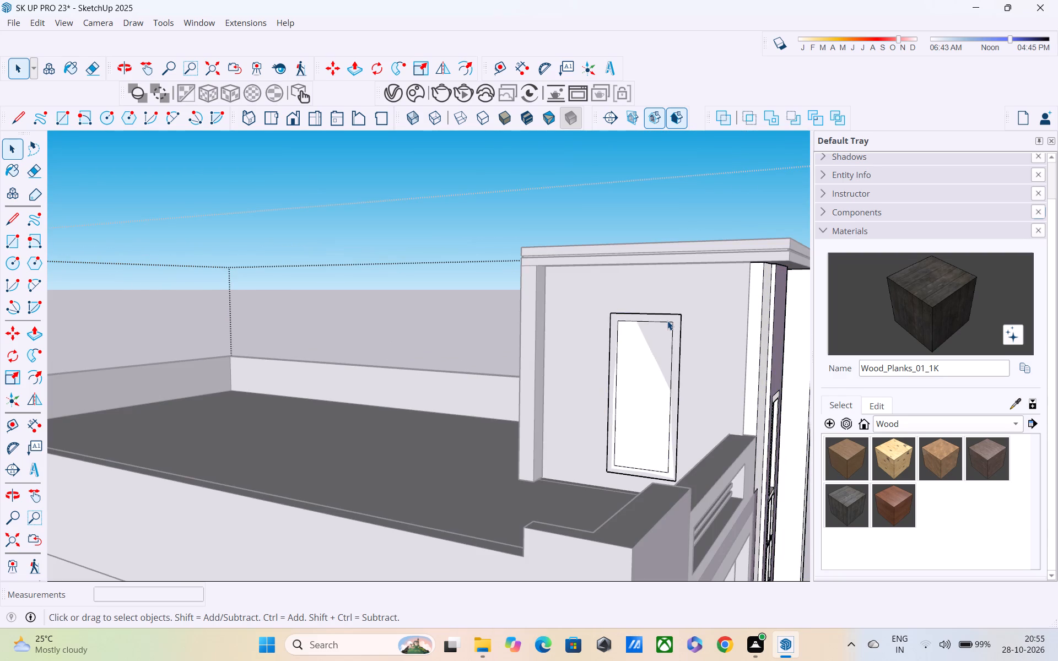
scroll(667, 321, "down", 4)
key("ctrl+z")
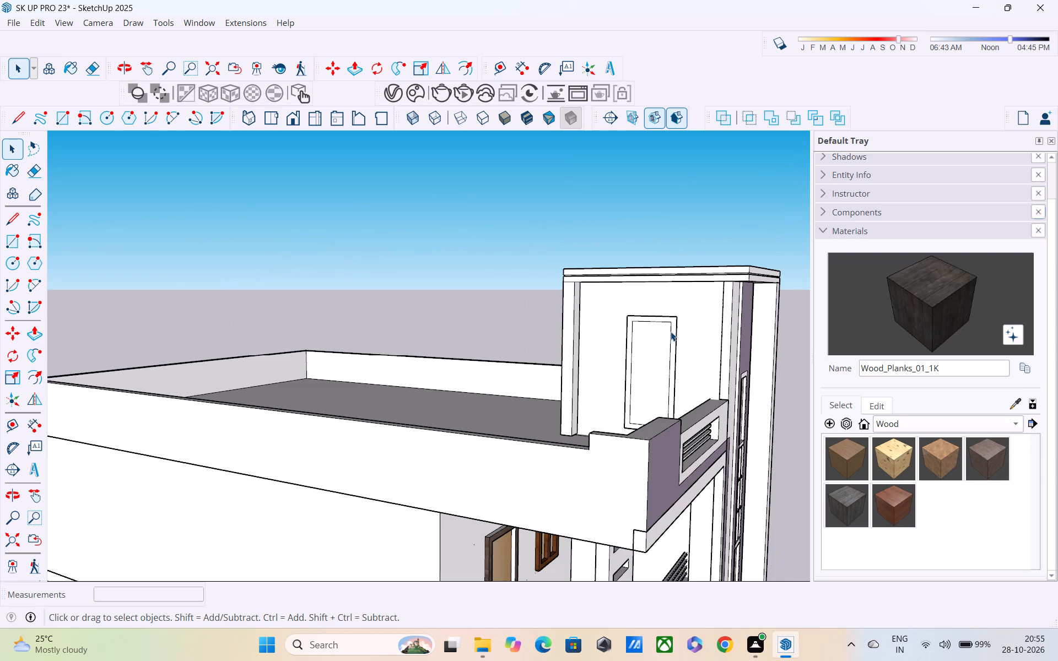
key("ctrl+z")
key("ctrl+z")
Examine the door face and the tower wall around it, selecting each in turn inside and outside the group.
scroll(671, 332, "down", 4)
key("space")
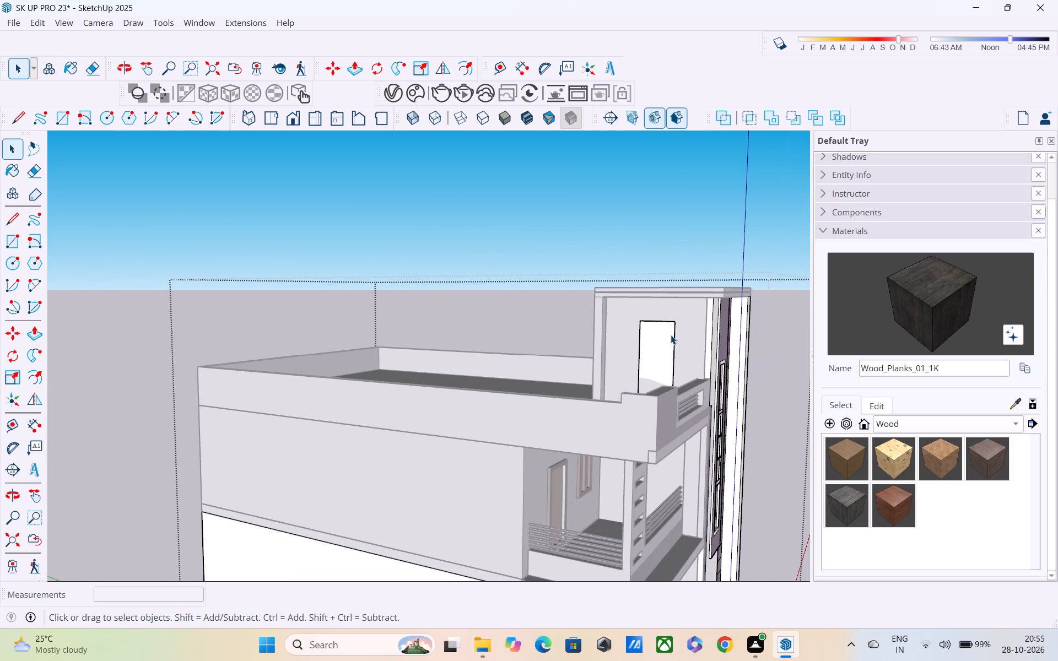
scroll(666, 342, "up", 2)
scroll(666, 336, "down", 1)
left_click(665, 336)
middle_click_drag(662, 356, 692, 402)
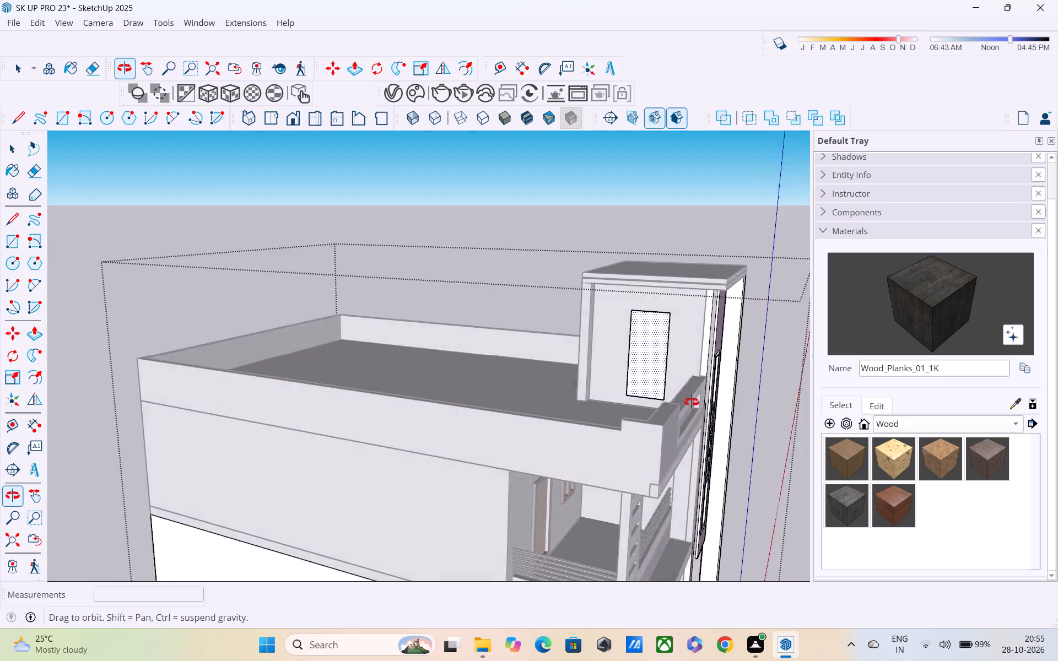
middle_click_drag(692, 402, 730, 367)
left_click_drag(732, 233, 732, 241)
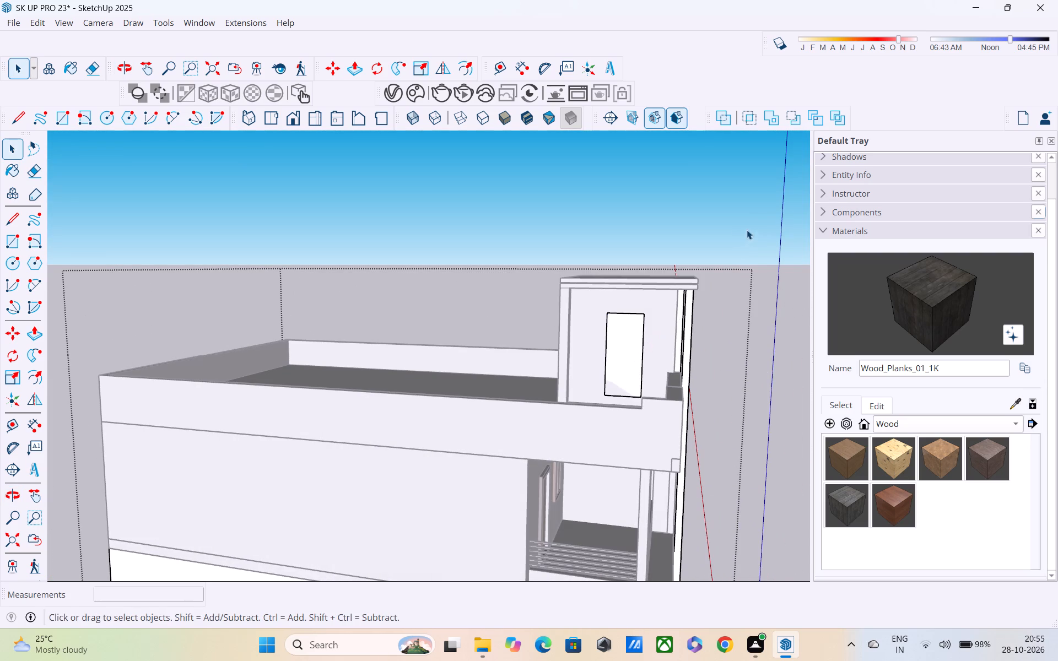
left_click(744, 213)
scroll(654, 351, "up", 3)
left_click(610, 348)
double_click(610, 348)
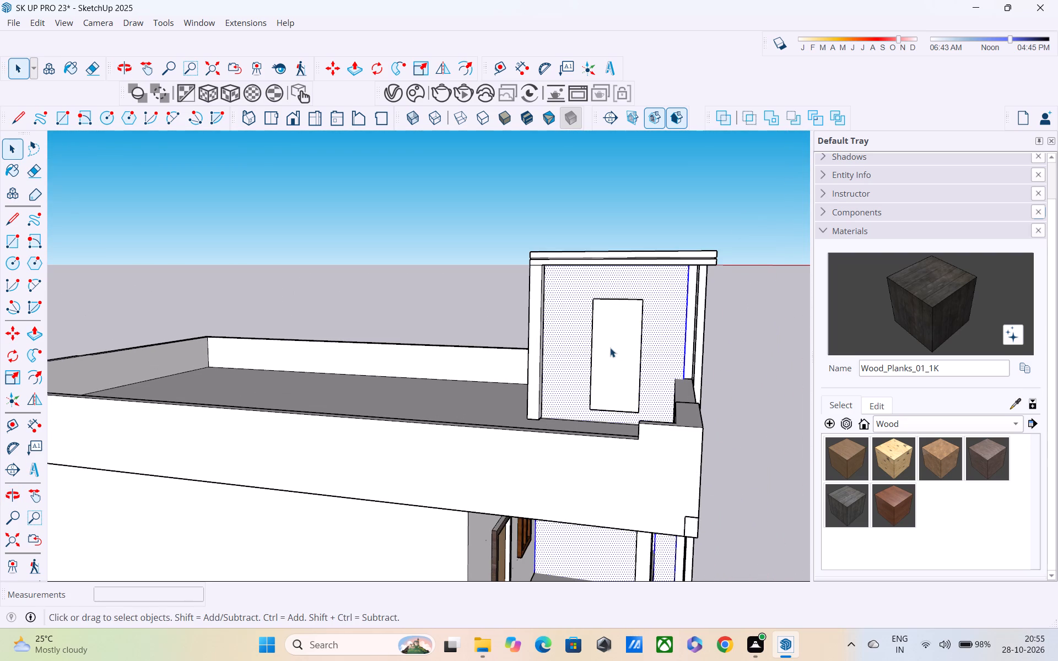
left_click(781, 165)
scroll(657, 353, "up", 3)
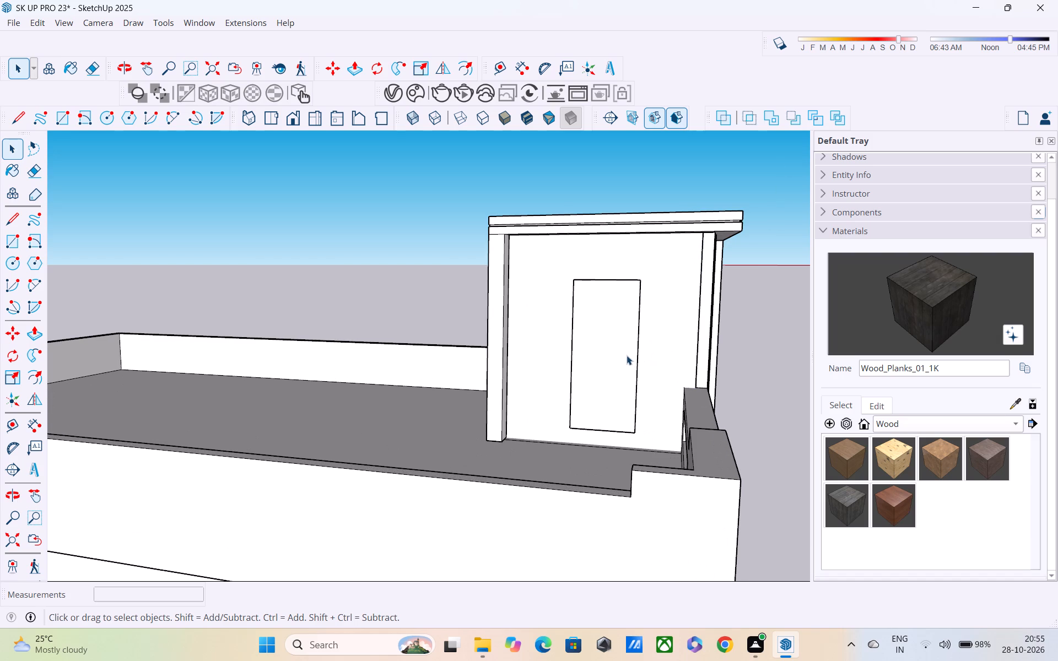
scroll(623, 353, "down", 6)
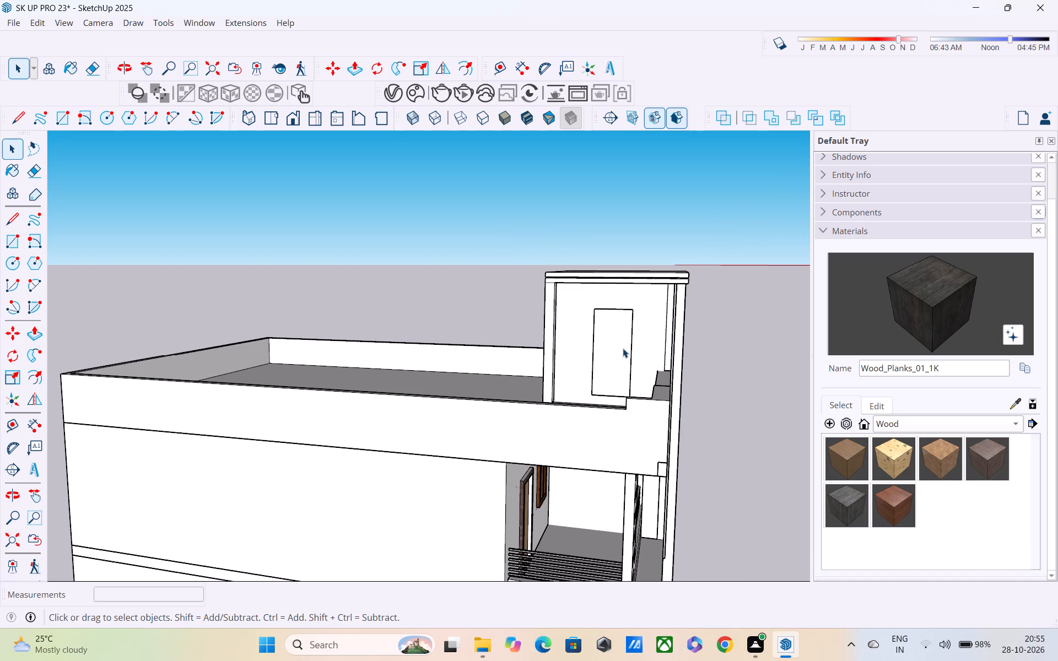
scroll(606, 334, "up", 2)
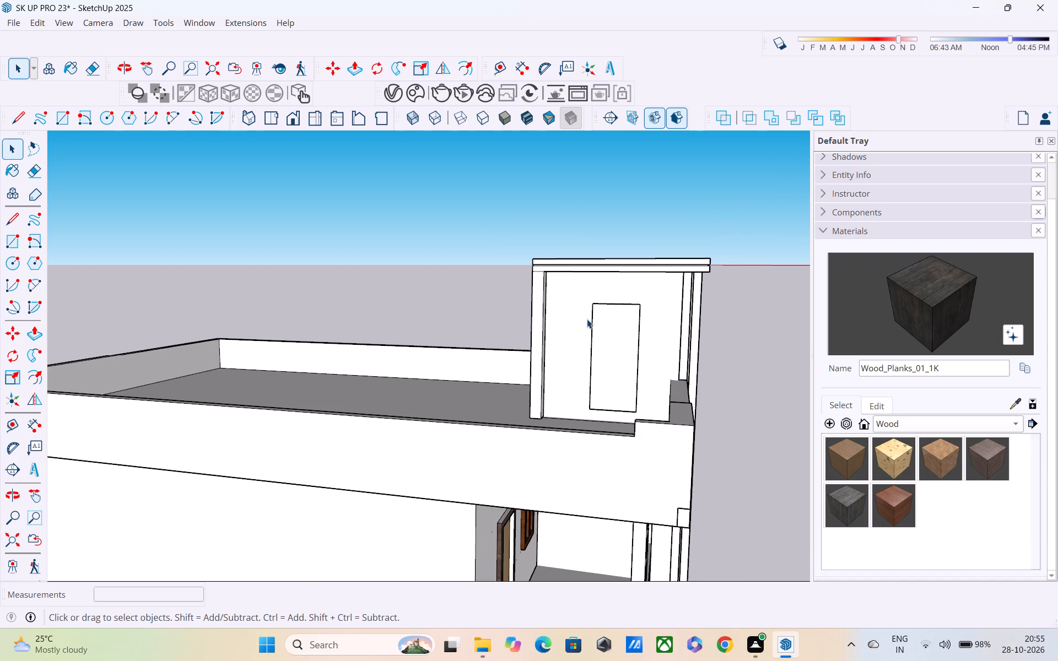
scroll(585, 314, "up", 1)
scroll(585, 314, "down", 2)
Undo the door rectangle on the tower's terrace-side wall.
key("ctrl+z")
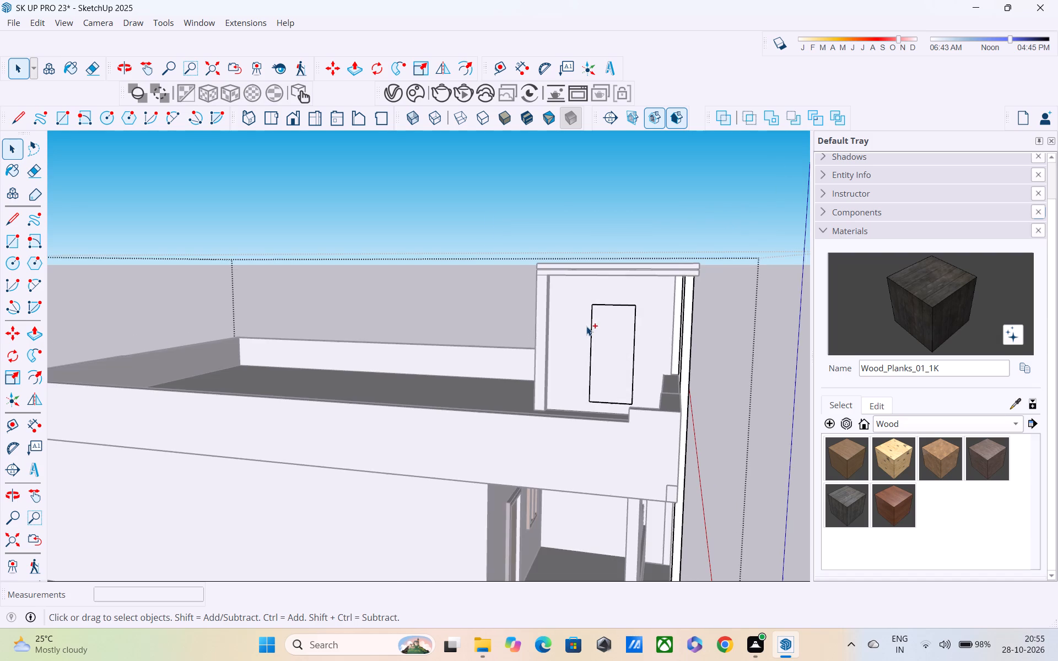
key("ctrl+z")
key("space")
Leave the open group and examine the tower's terrace-side wall, selecting its face and the tower group around it.
double_click(635, 323)
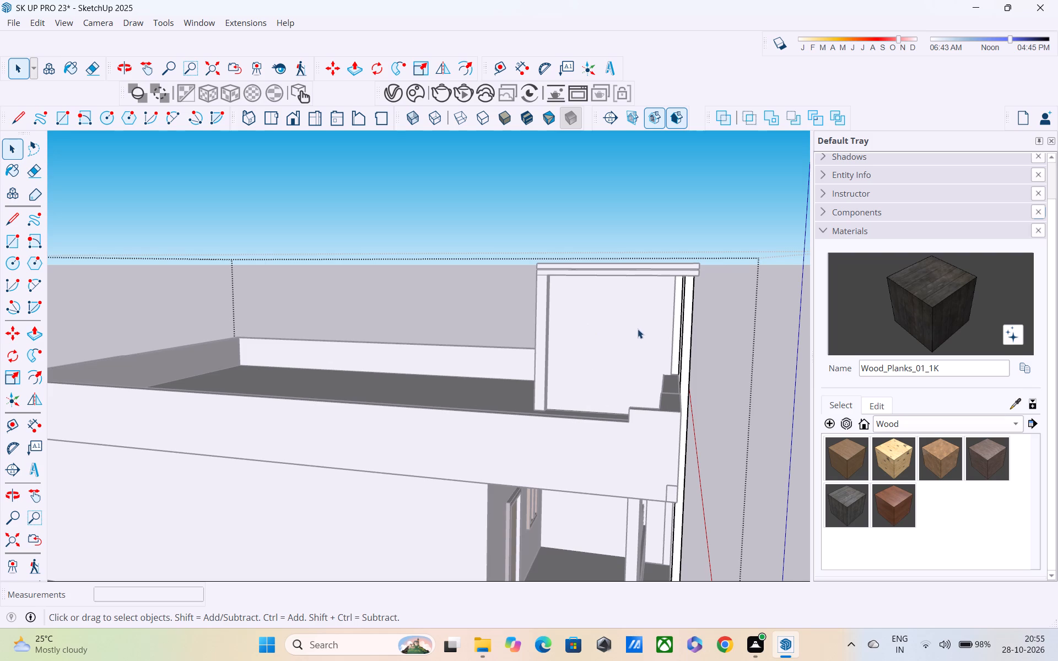
middle_click_drag(641, 338, 510, 342)
left_click(762, 212)
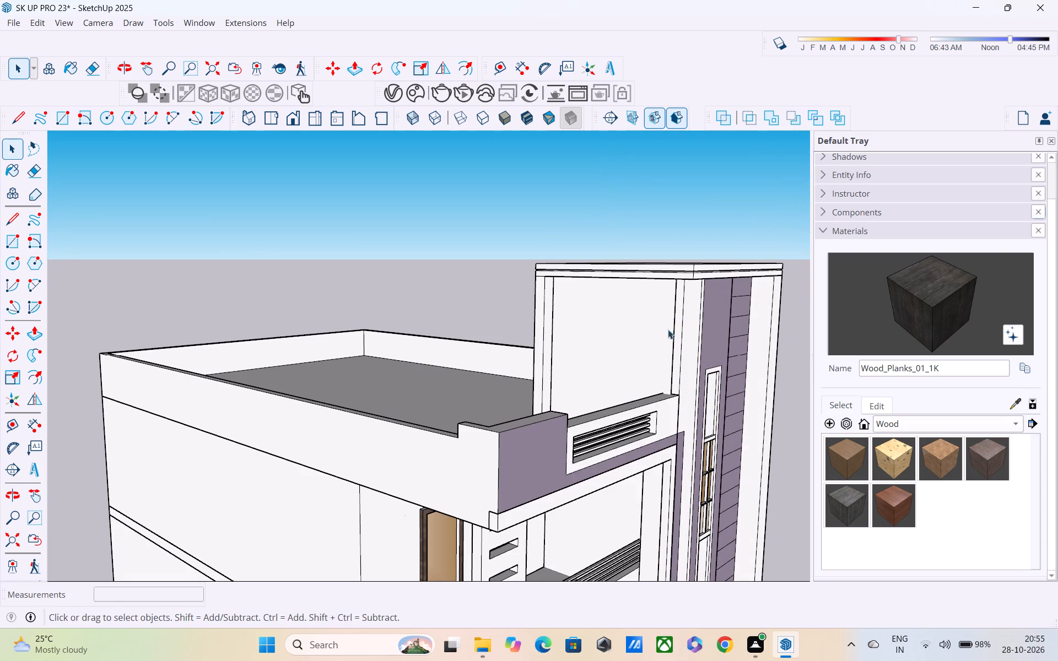
double_click(656, 330)
right_click_drag(635, 319, 628, 319)
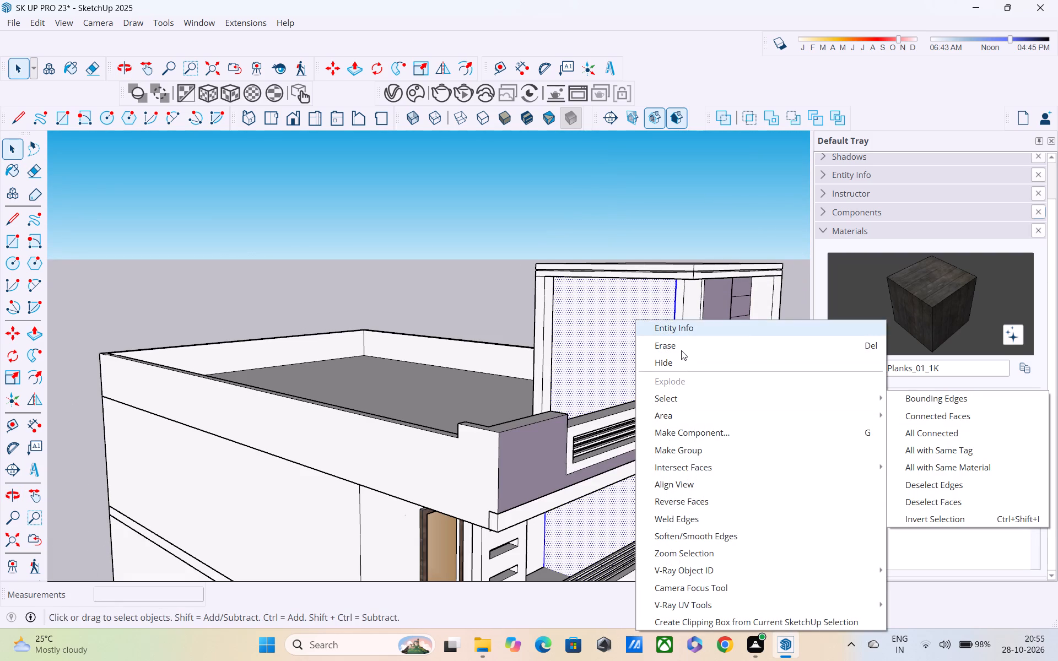
left_click(602, 337)
scroll(679, 328, "down", 4)
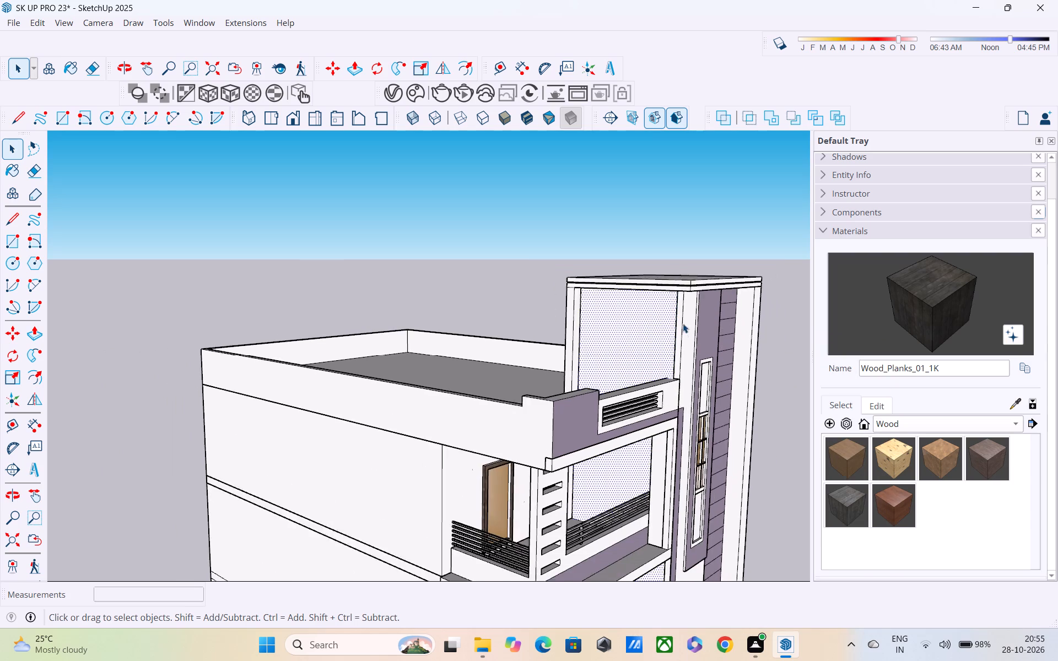
left_click(694, 210)
left_click(651, 333)
right_click(652, 333)
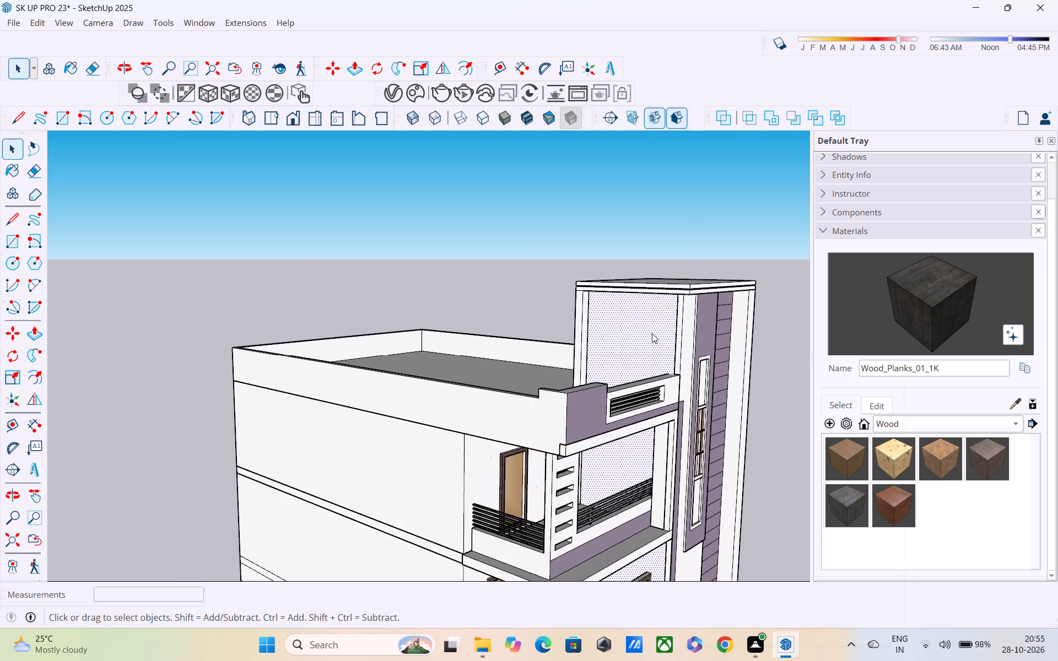
left_click(645, 240)
scroll(620, 324, "up", 3)
scroll(560, 310, "up", 2)
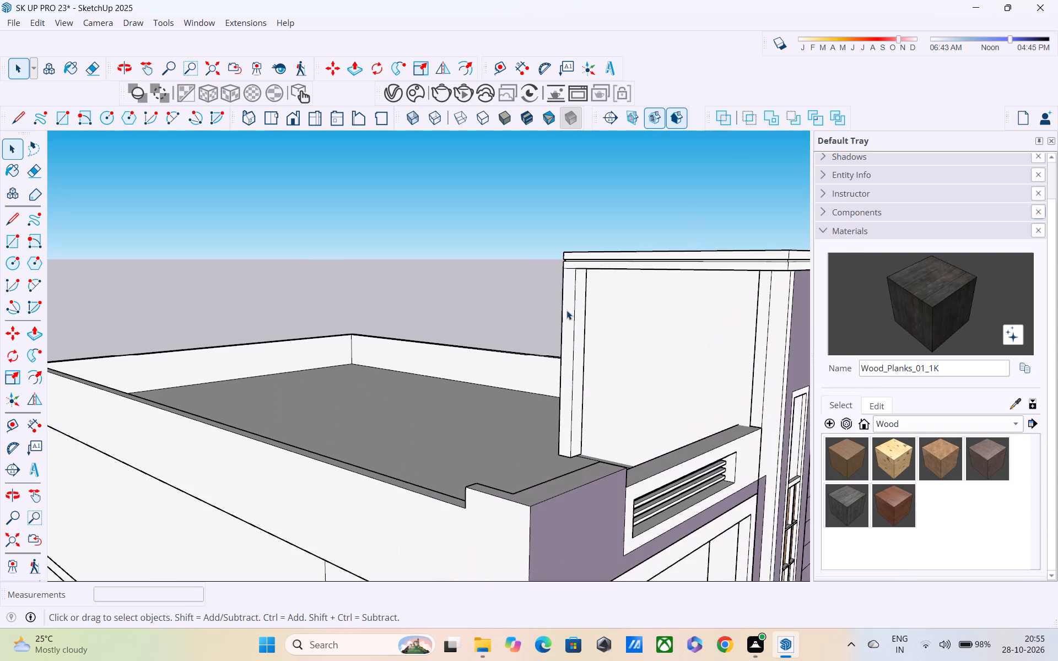
left_click(582, 312)
left_click(583, 312)
right_click(583, 312)
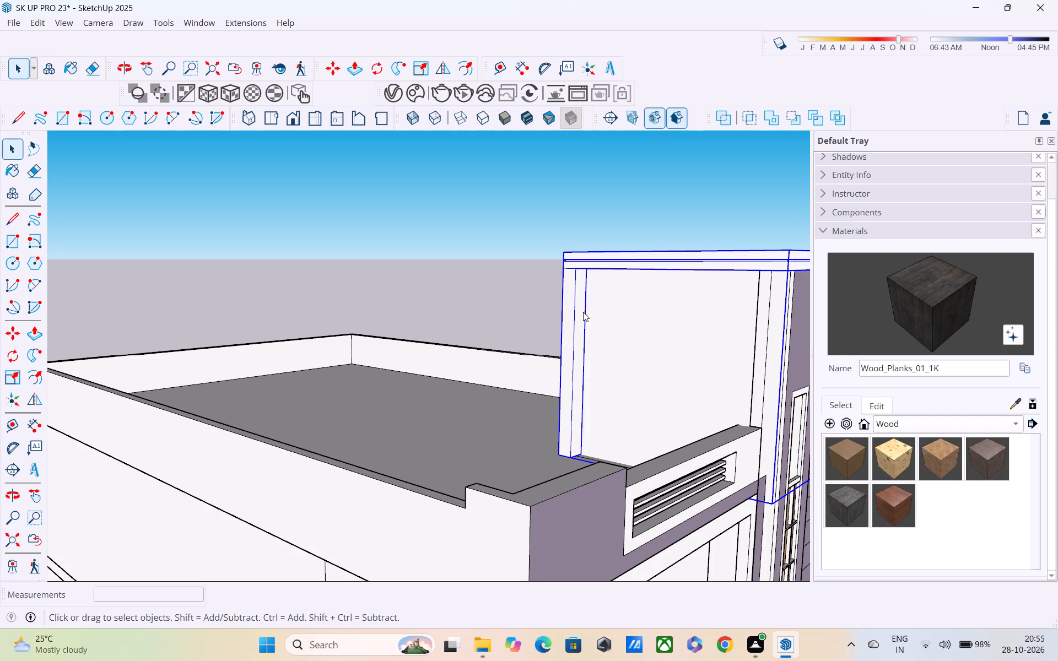
left_click(658, 408)
Draw a tall door rectangle on the tower's terrace-side wall, ending just above the terrace floor.
middle_click_drag(671, 395, 702, 414)
key("space")
left_click(701, 209)
middle_click_drag(704, 292, 714, 223)
scroll(705, 330, "up", 1)
middle_click_drag(730, 367, 764, 400)
key("r")
left_click(600, 291)
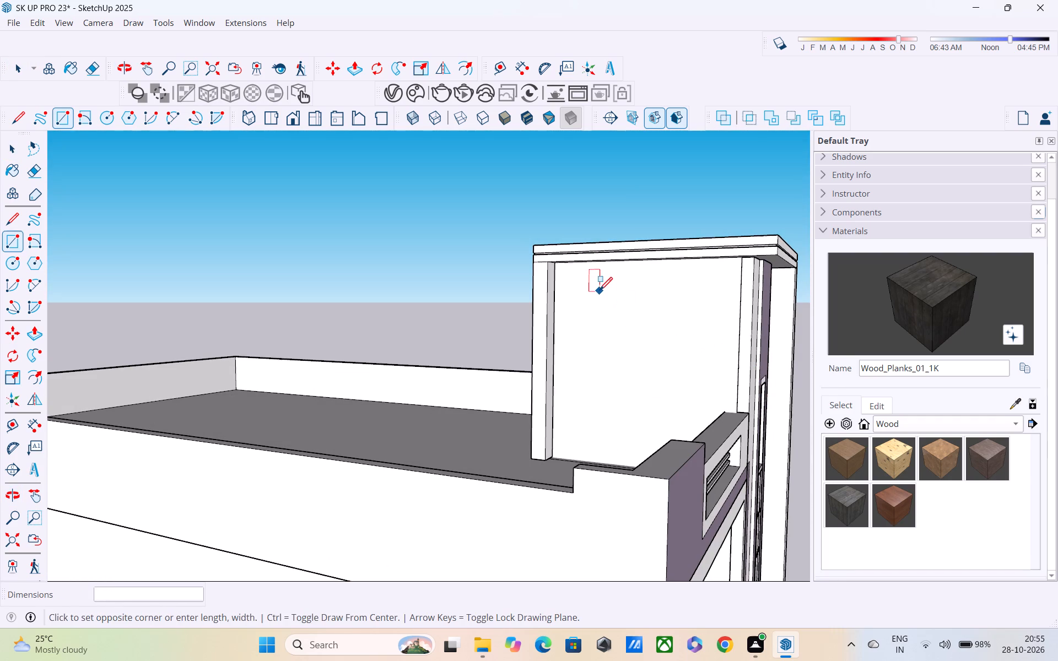
middle_click_drag(663, 442, 691, 459)
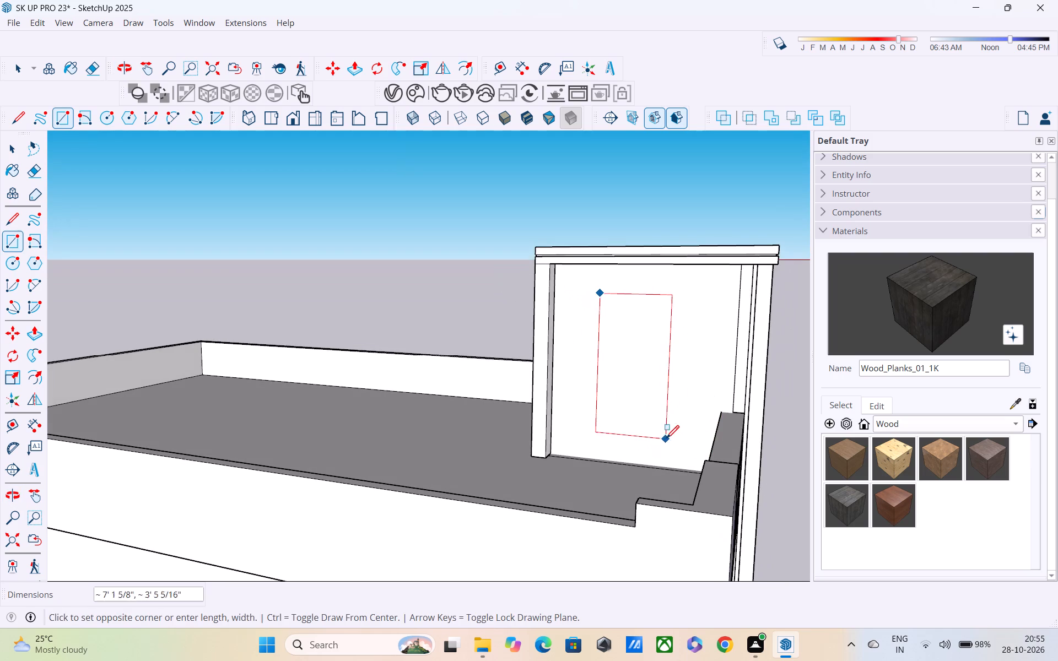
scroll(662, 446, "up", 2)
left_click(654, 459)
key("space")
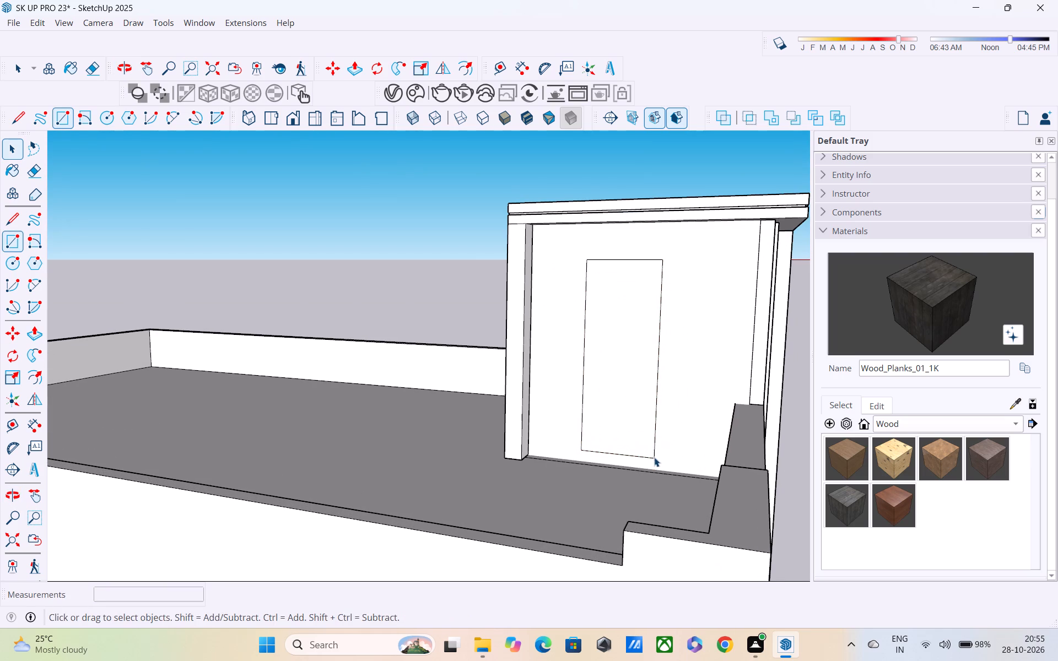
Offset the outline of the tower door face inward by 4" to form the door frame.
left_click(639, 408)
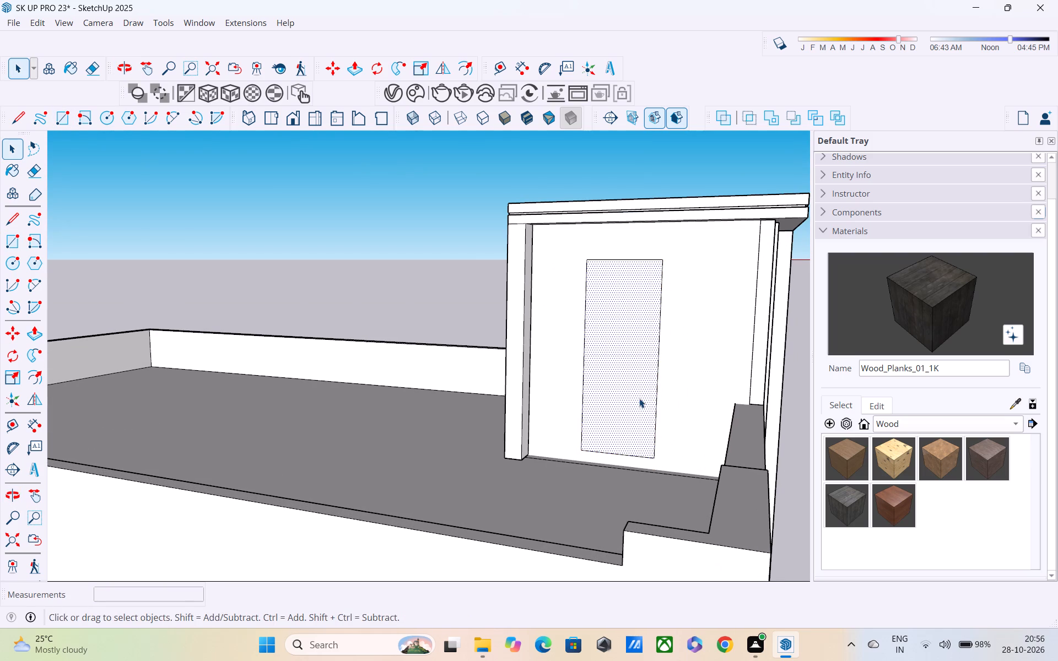
key("f")
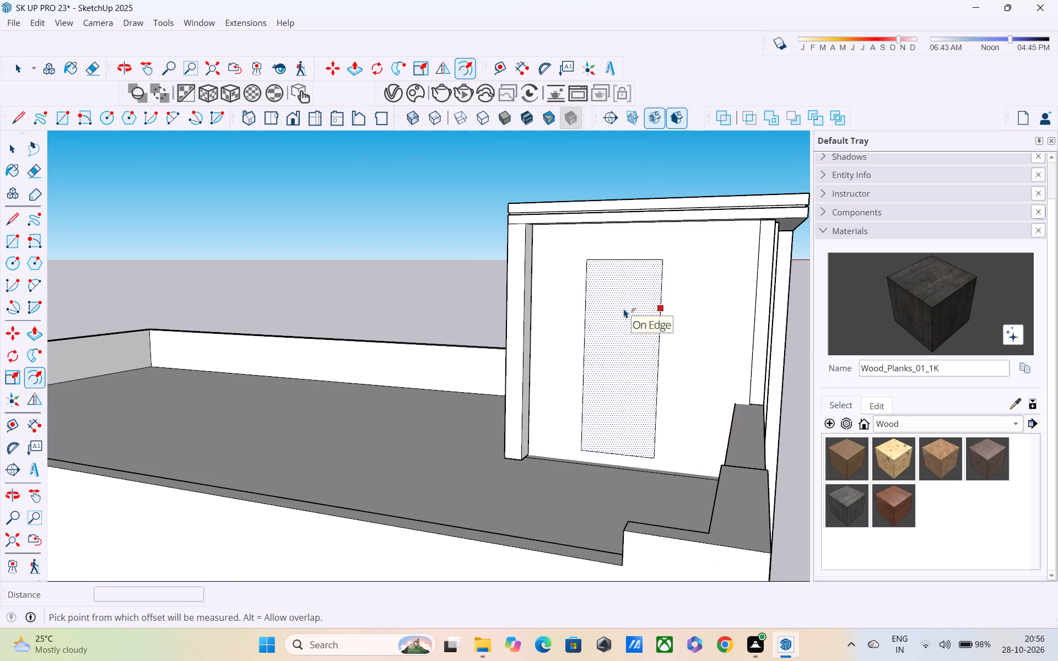
left_click(644, 340)
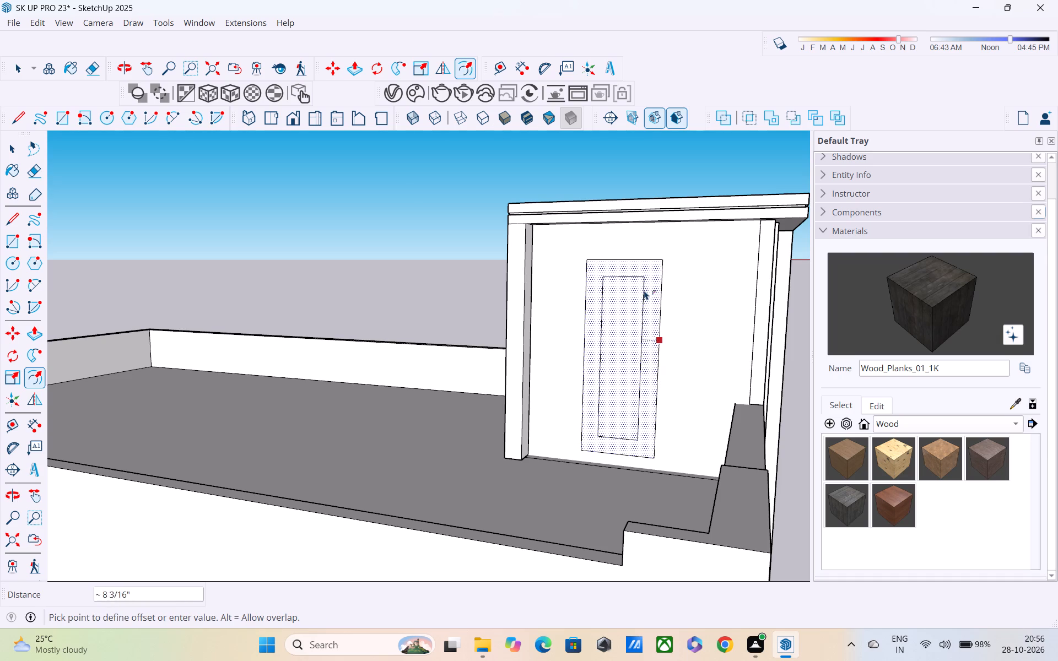
type("4\"")
key("Return")
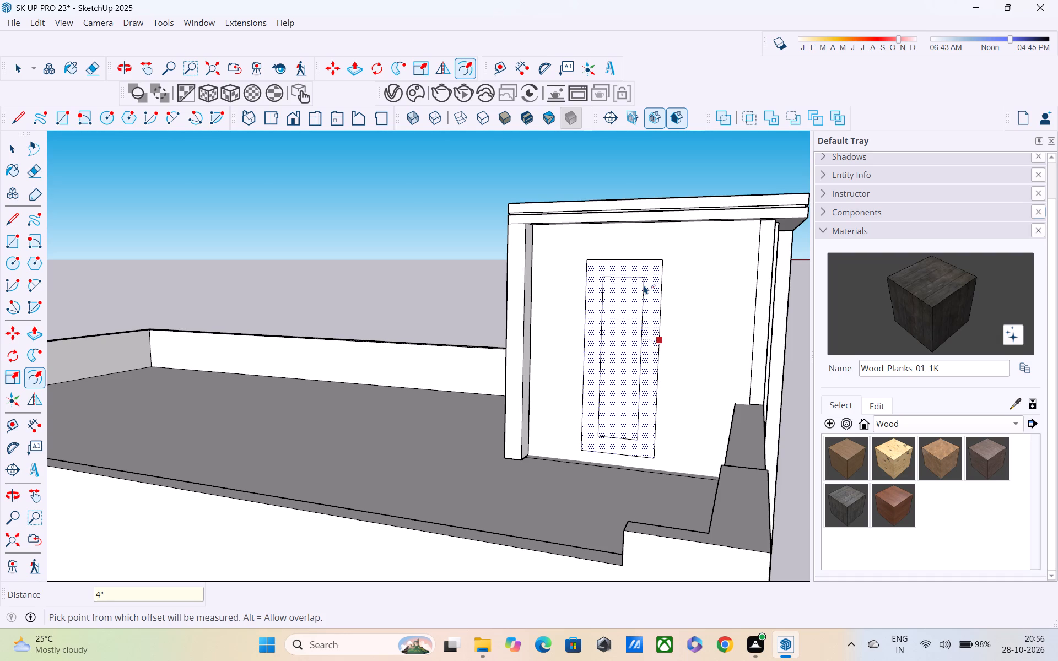
Paint the tower door's frame with the Wood_Planks_01_1K material.
scroll(607, 283, "up", 3)
scroll(612, 284, "down", 4)
middle_click_drag(619, 291, 613, 291)
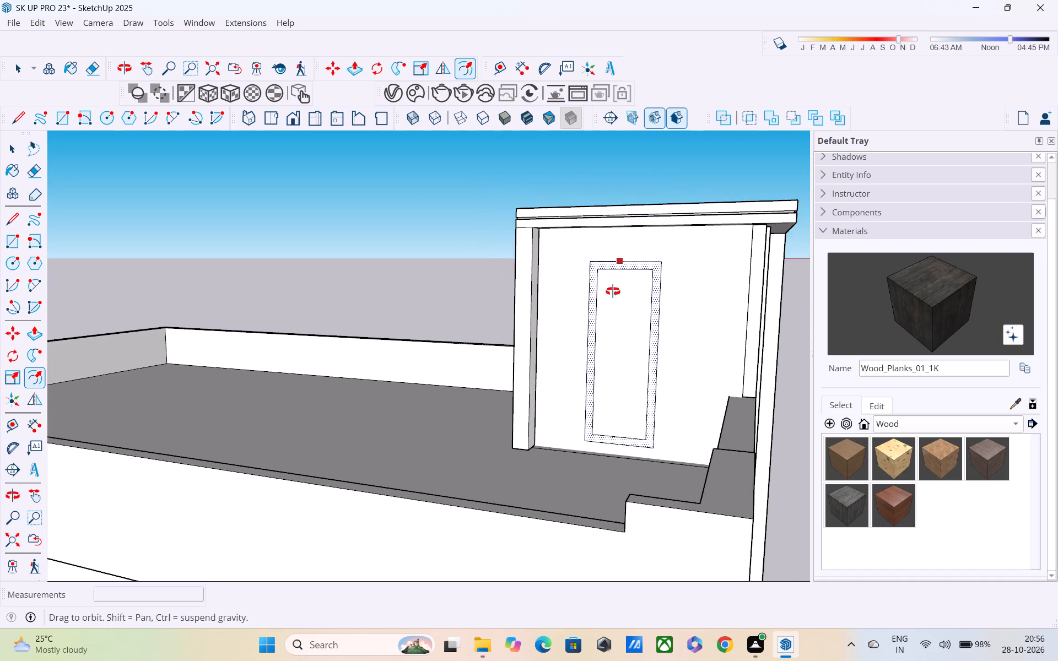
middle_click_drag(613, 291, 558, 294)
scroll(558, 294, "up", 1)
scroll(552, 302, "down", 6)
key("space")
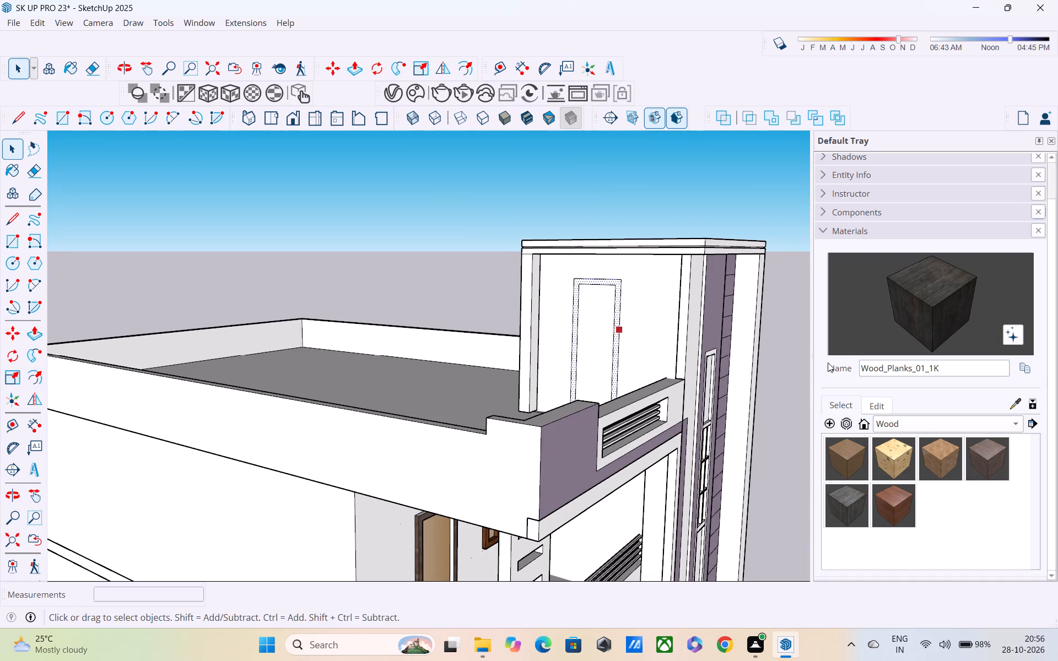
left_click(935, 276)
scroll(595, 324, "up", 3)
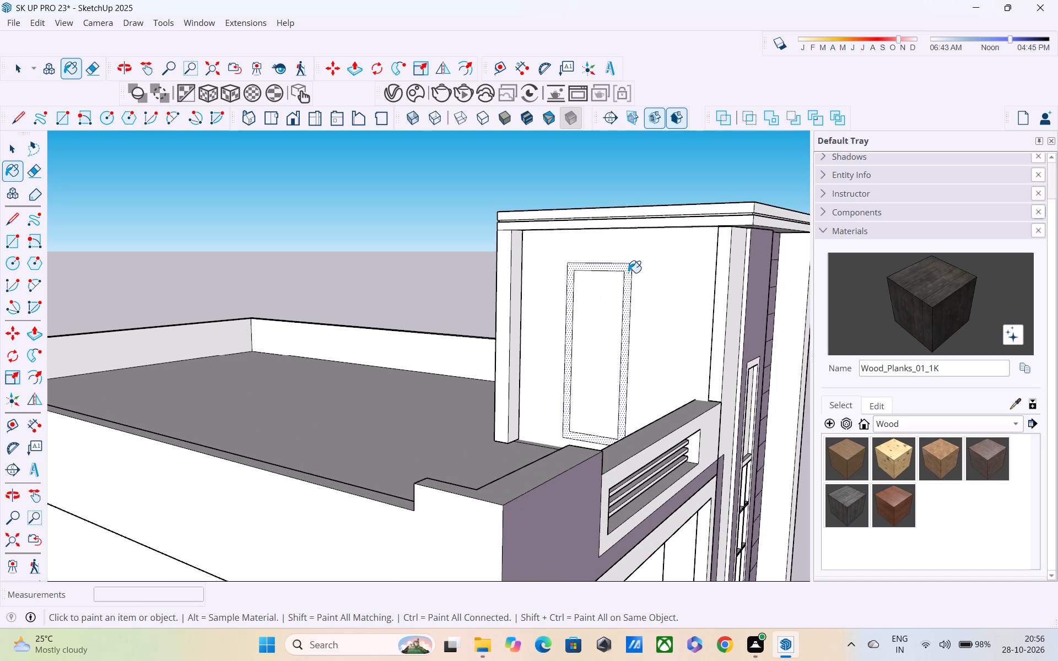
left_click(628, 273)
Paint the tower door's inner panel with the Wood_Veneer_15_1K material.
left_click(894, 506)
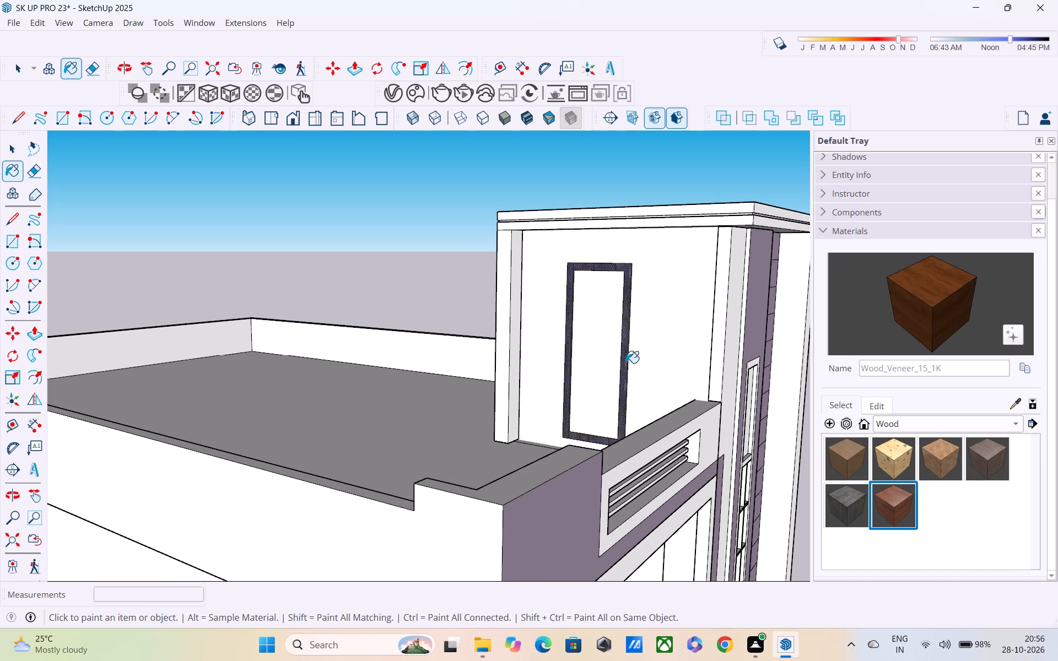
left_click(589, 334)
scroll(627, 359, "down", 3)
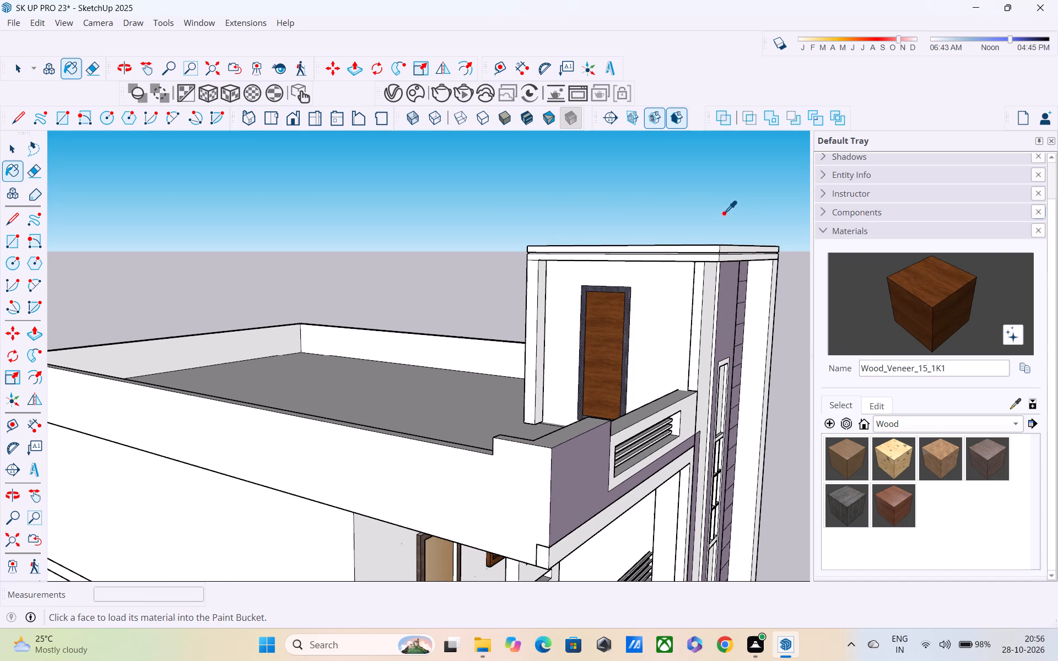
key("space")
left_click(723, 207)
Examine the front facade, covering the tower, the upper balcony and the porch railing.
middle_click_drag(740, 227, 557, 220)
scroll(559, 224, "down", 4)
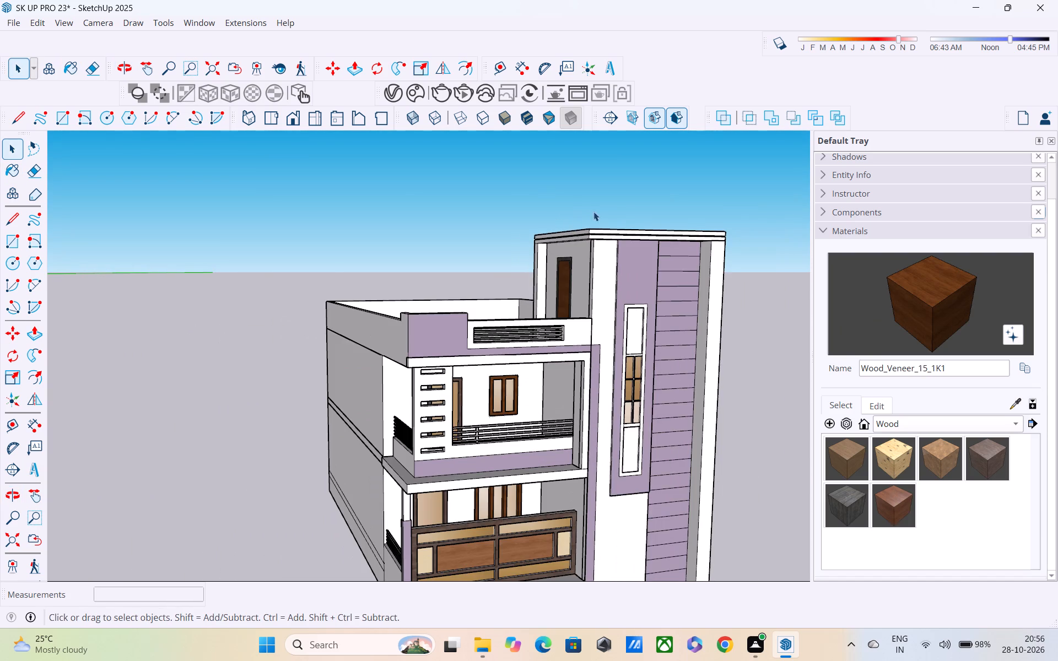
left_click(609, 191)
middle_click_drag(709, 232, 584, 204)
scroll(741, 286, "up", 9)
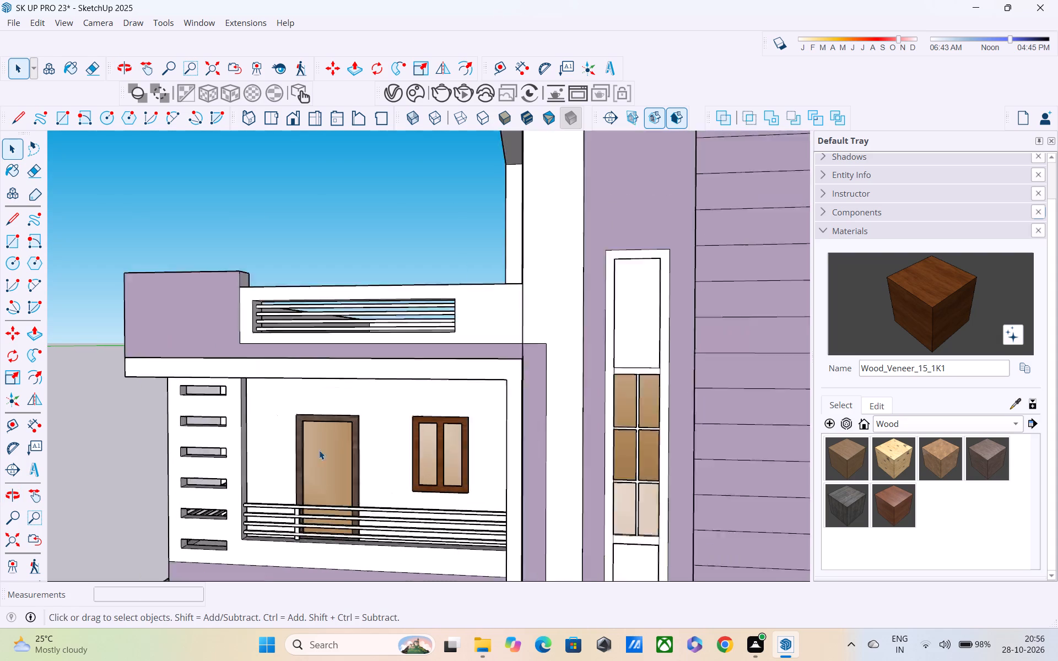
scroll(346, 427, "down", 1)
middle_click_drag(360, 440, 359, 348, "shift")
scroll(374, 386, "down", 6)
scroll(408, 440, "down", 1)
middle_click_drag(408, 440, 408, 430)
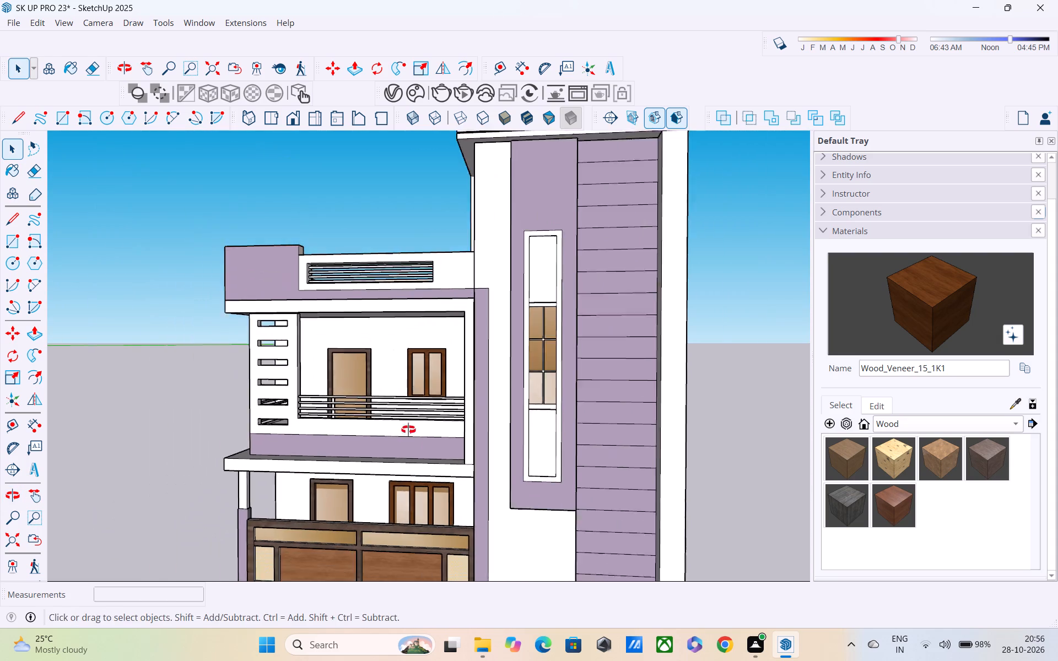
middle_click_drag(408, 430, 408, 377)
scroll(413, 387, "down", 6)
key("space")
left_click(642, 277)
Inspect the whole house from the front, below, above and the side, including the roof terrace and tower door.
middle_click_drag(560, 362, 519, 450)
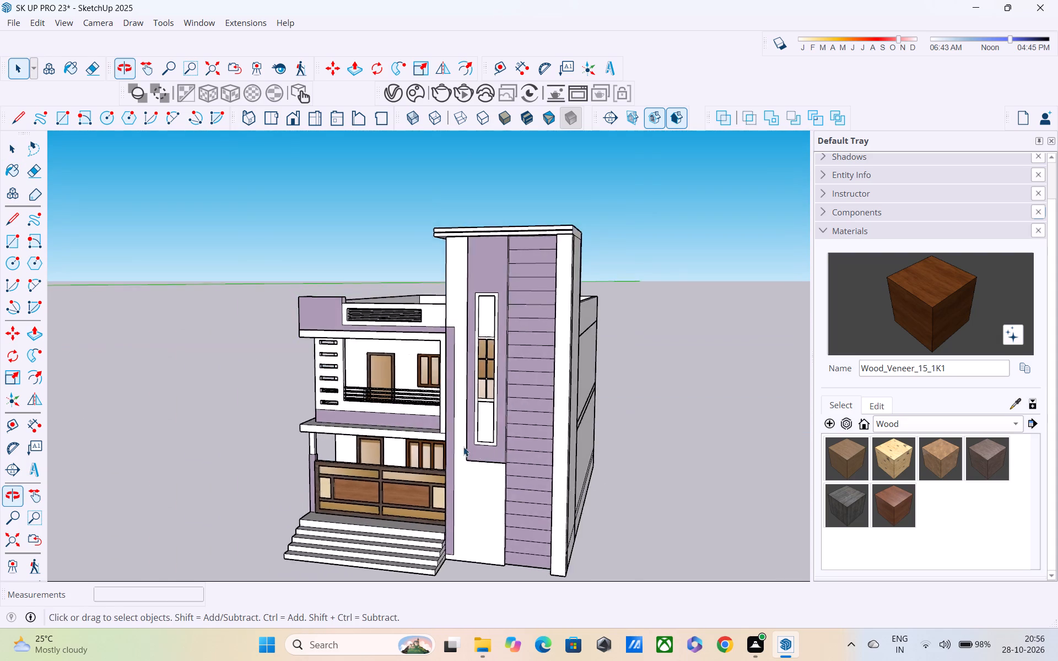
scroll(456, 447, "up", 8)
middle_click_drag(506, 394, 555, 361)
scroll(554, 361, "up", 1)
scroll(550, 364, "down", 5)
middle_click_drag(553, 376, 602, 304, "shift")
scroll(559, 333, "down", 6)
scroll(509, 380, "up", 1)
middle_click_drag(498, 382, 611, 355)
scroll(604, 339, "down", 2)
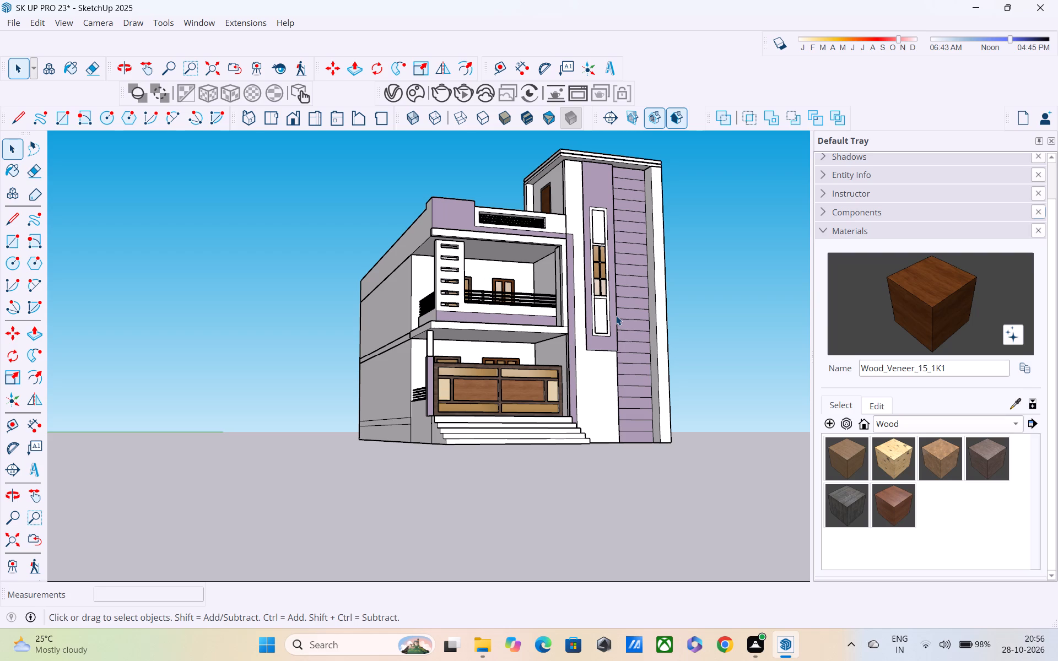
middle_click_drag(429, 346, 482, 346)
middle_click_drag(482, 346, 823, 284)
middle_click_drag(557, 312, 52, 492)
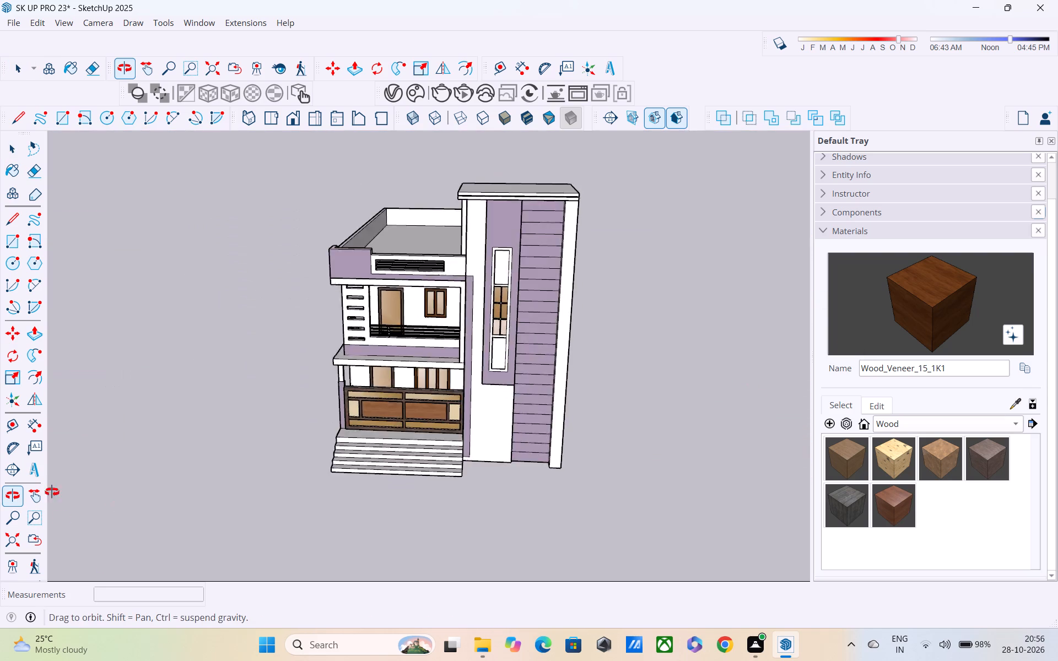
middle_click_drag(52, 492, 347, 275)
scroll(348, 276, "up", 12)
middle_click_drag(357, 311, 351, 626)
scroll(511, 110, "down", 5)
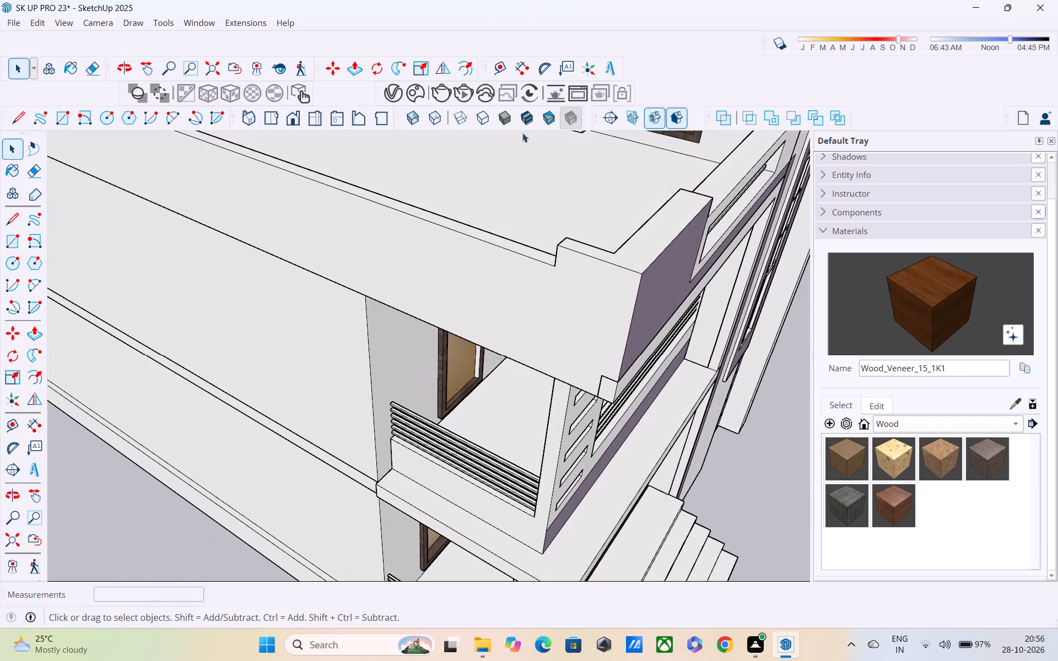
scroll(551, 170, "down", 14)
middle_click_drag(549, 210, 552, 266, "shift")
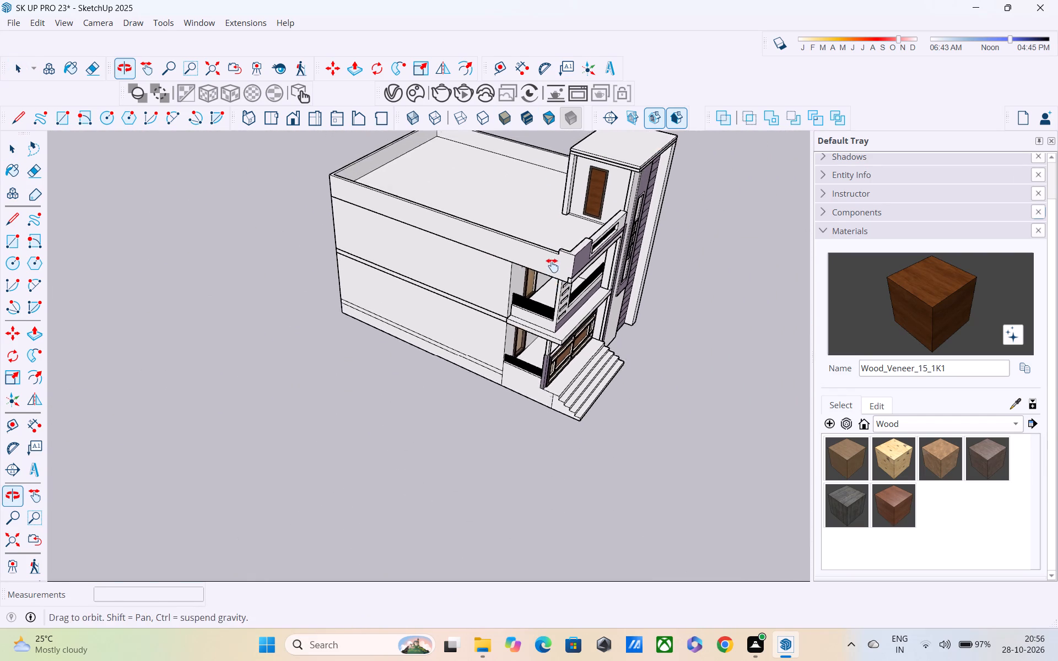
middle_click_drag(552, 266, 553, 266, "shift")
middle_click_drag(571, 242, 442, 112)
scroll(572, 265, "up", 3)
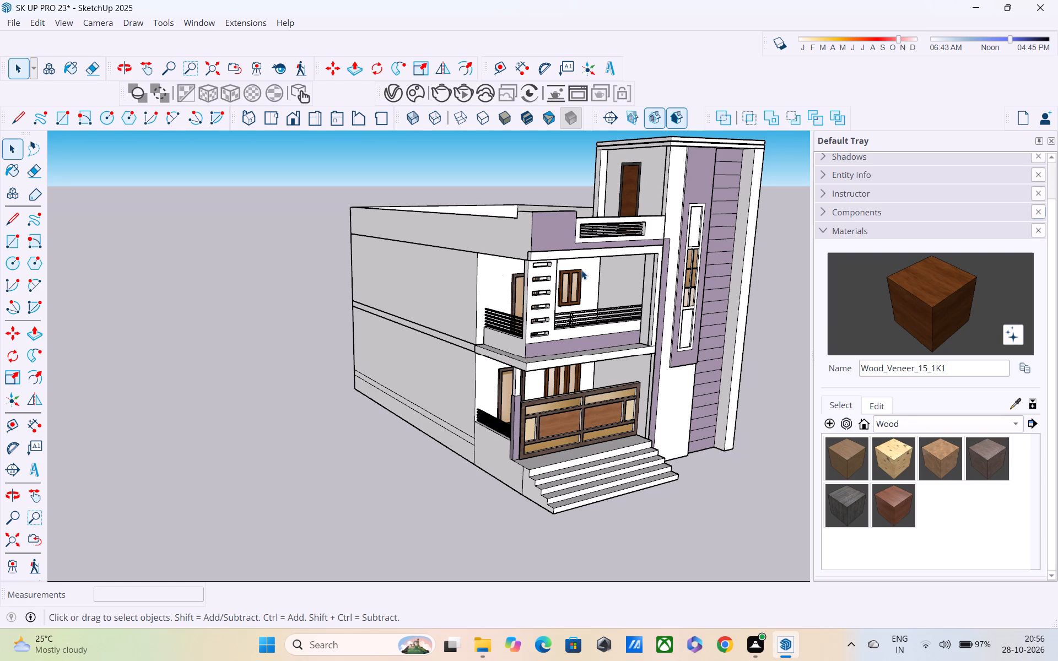
middle_click_drag(581, 273, 554, 399, "shift")
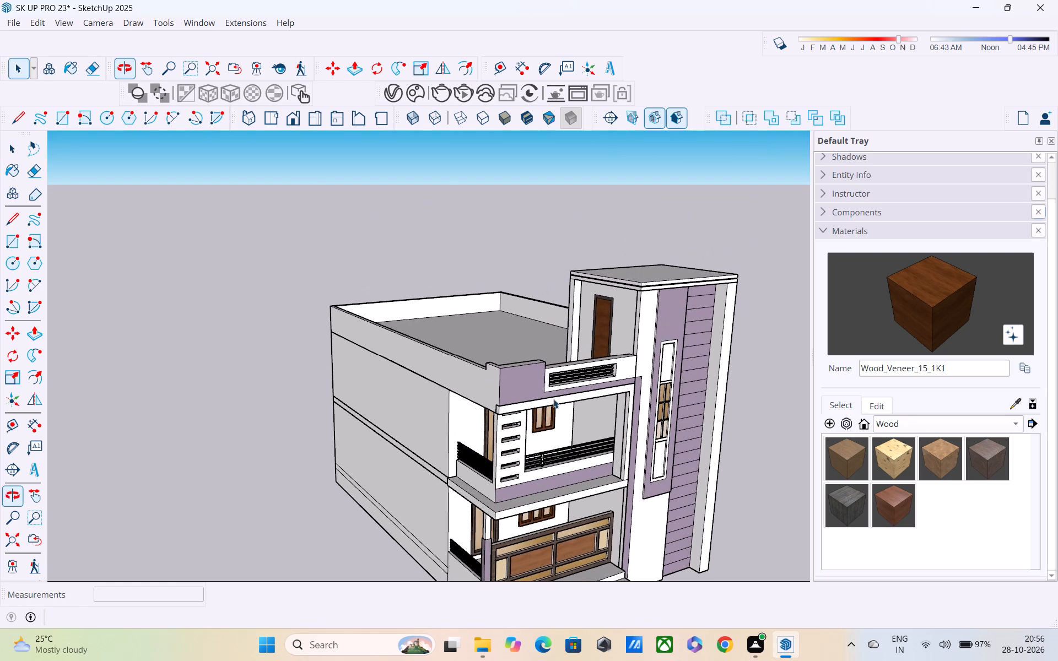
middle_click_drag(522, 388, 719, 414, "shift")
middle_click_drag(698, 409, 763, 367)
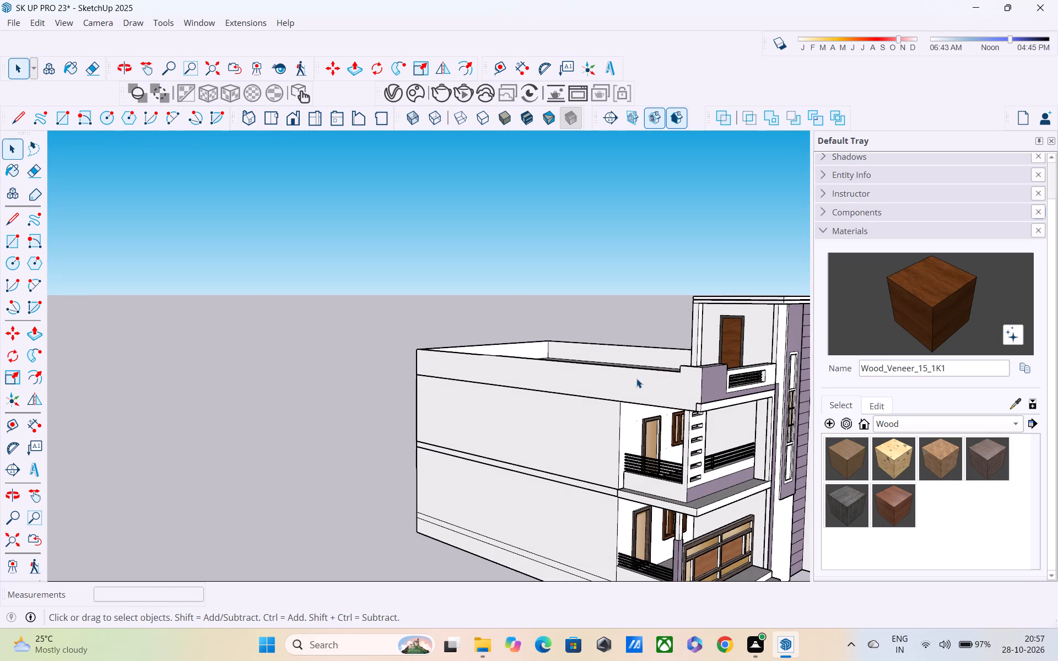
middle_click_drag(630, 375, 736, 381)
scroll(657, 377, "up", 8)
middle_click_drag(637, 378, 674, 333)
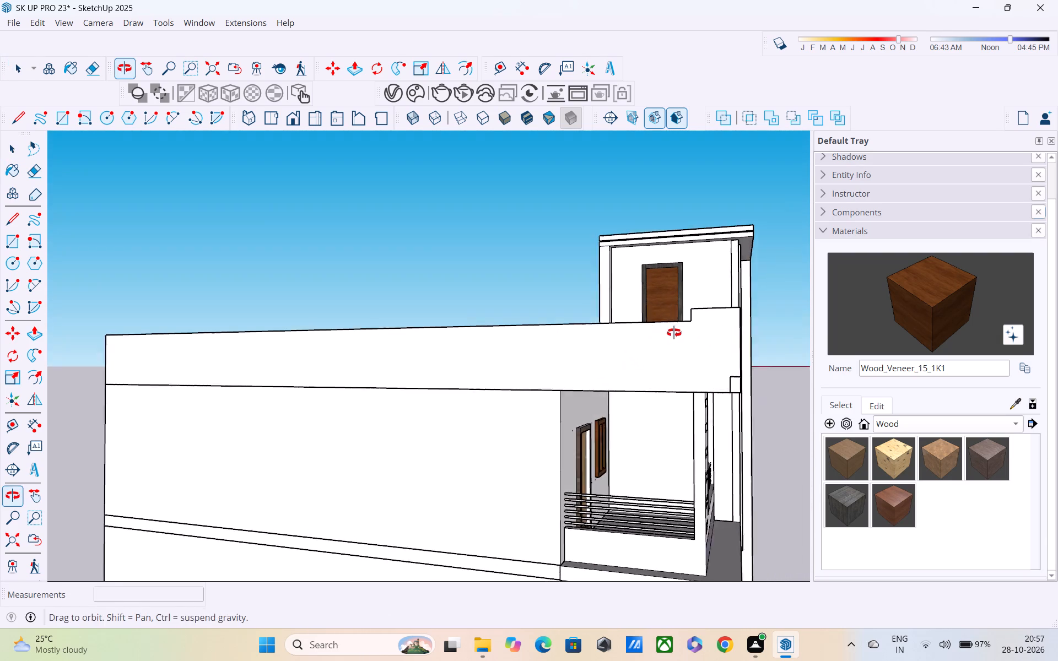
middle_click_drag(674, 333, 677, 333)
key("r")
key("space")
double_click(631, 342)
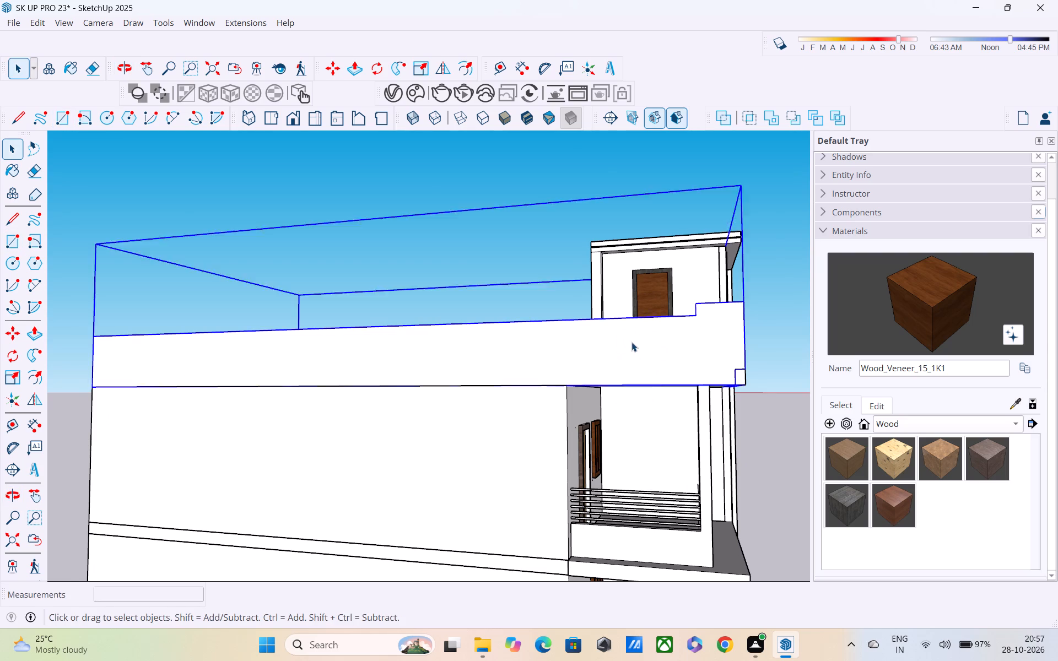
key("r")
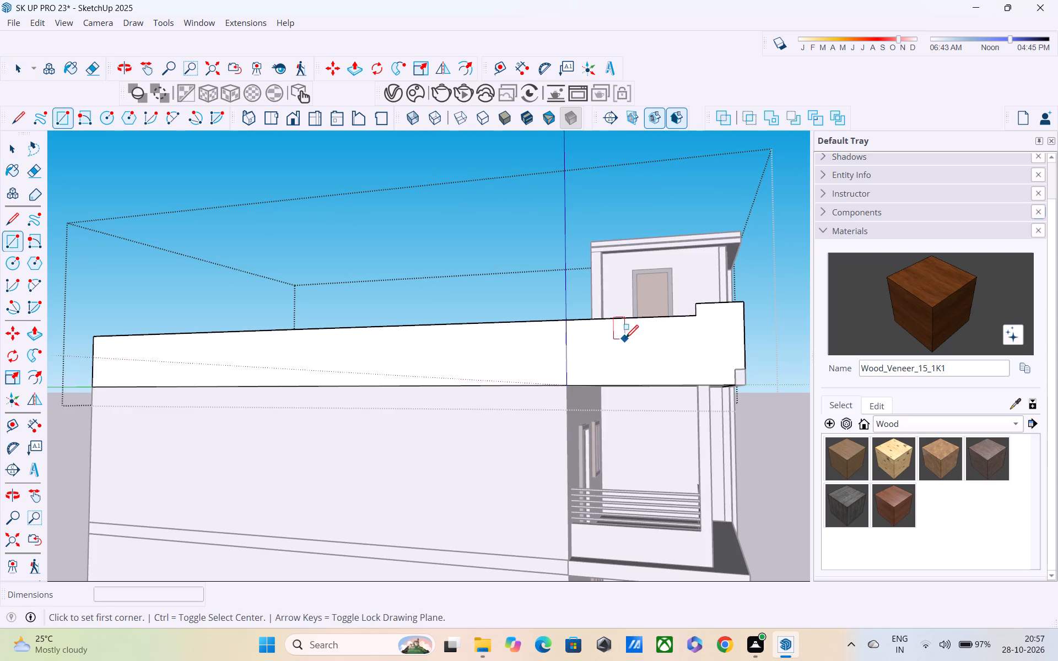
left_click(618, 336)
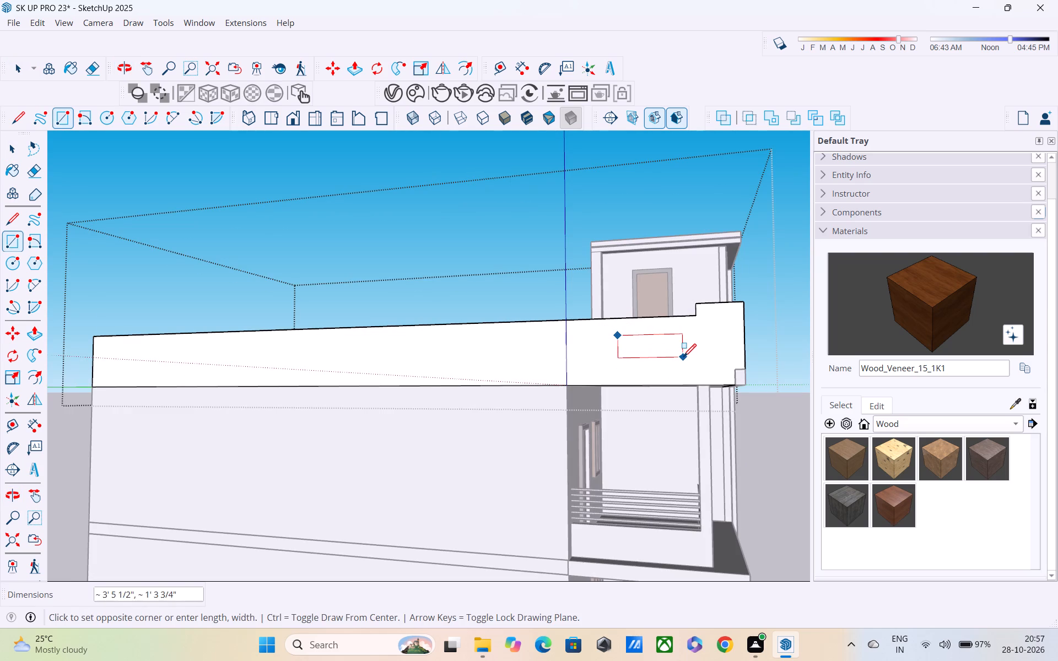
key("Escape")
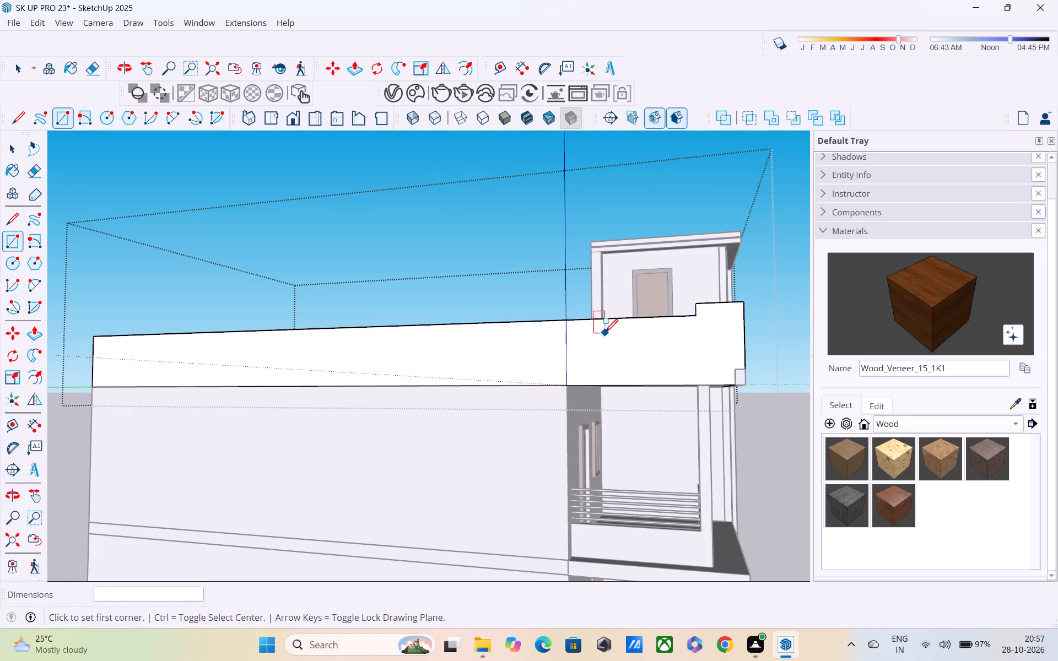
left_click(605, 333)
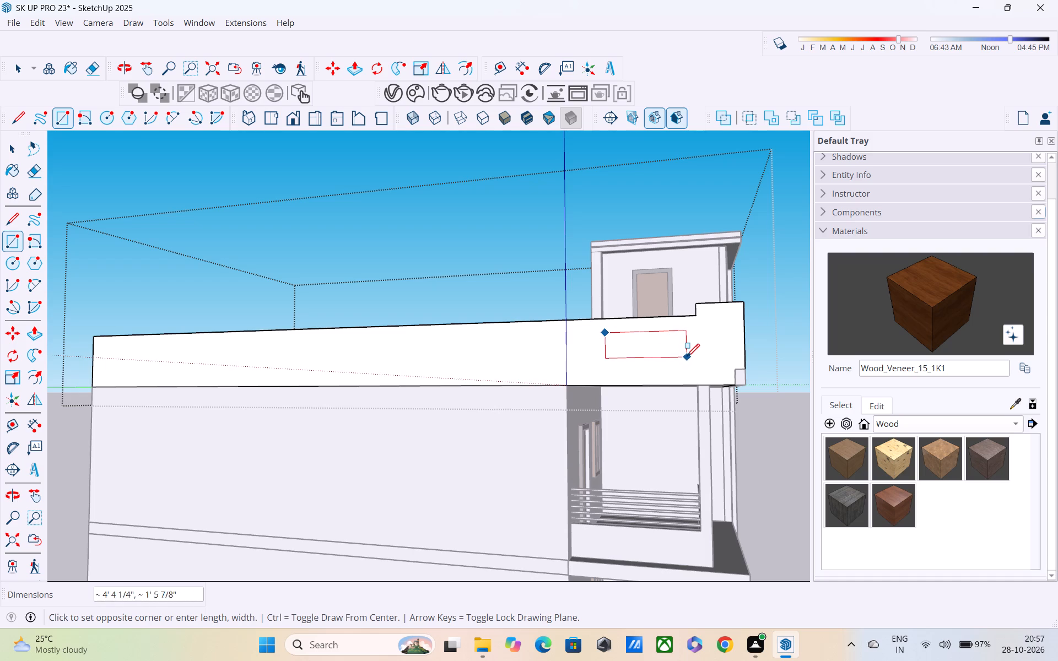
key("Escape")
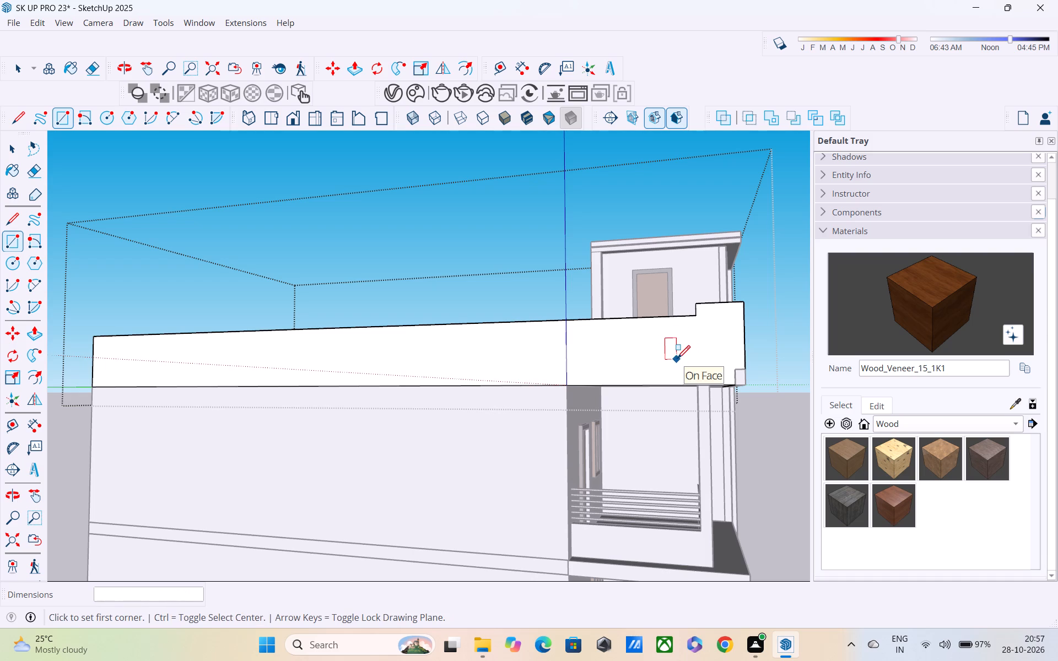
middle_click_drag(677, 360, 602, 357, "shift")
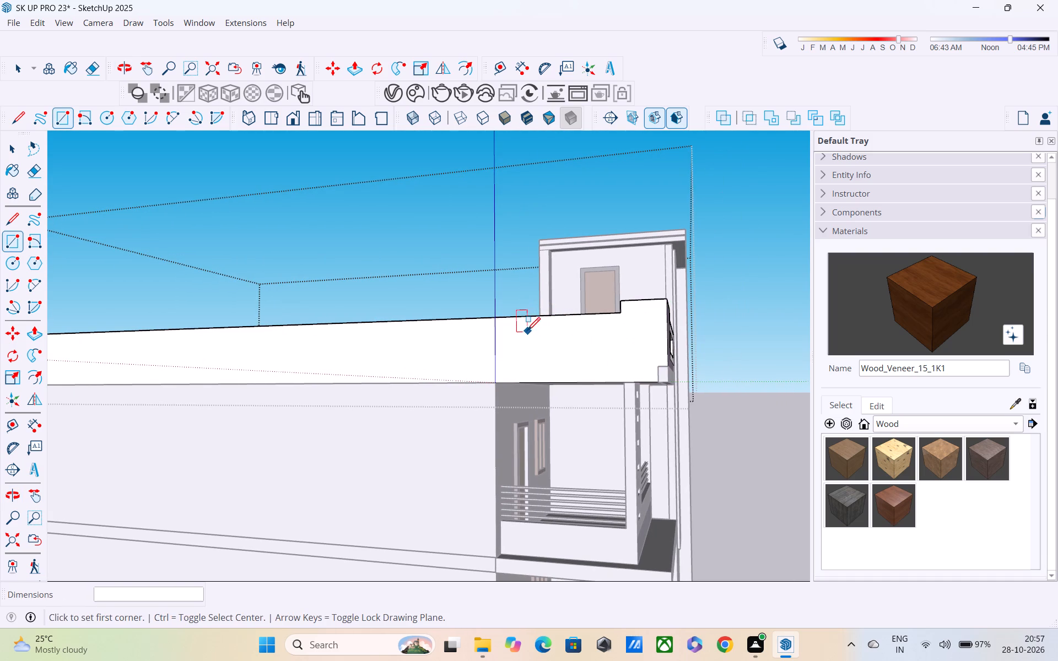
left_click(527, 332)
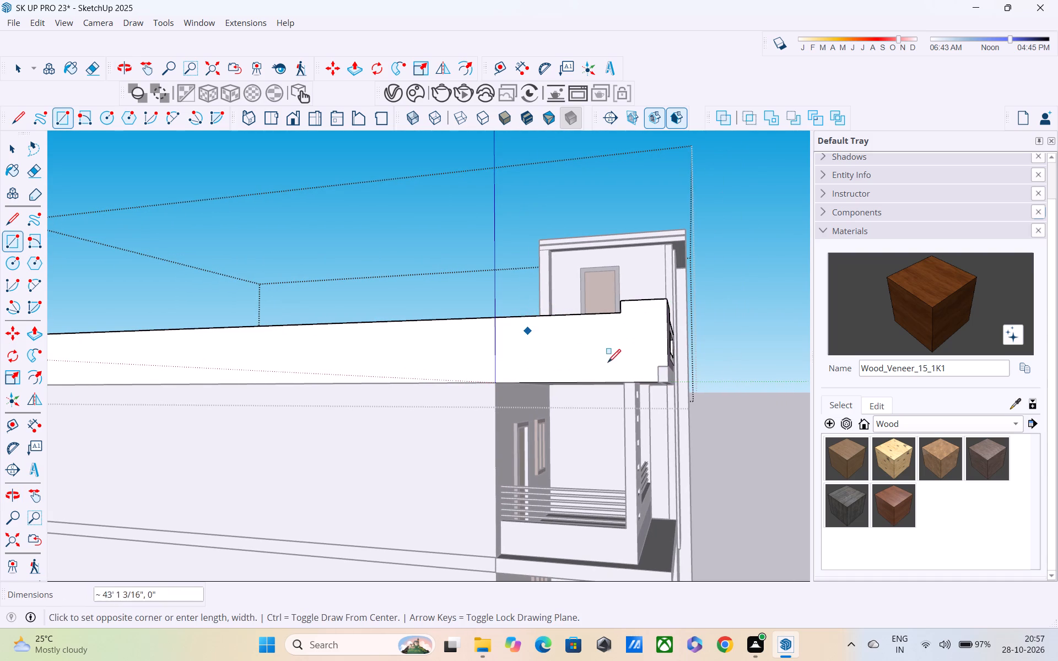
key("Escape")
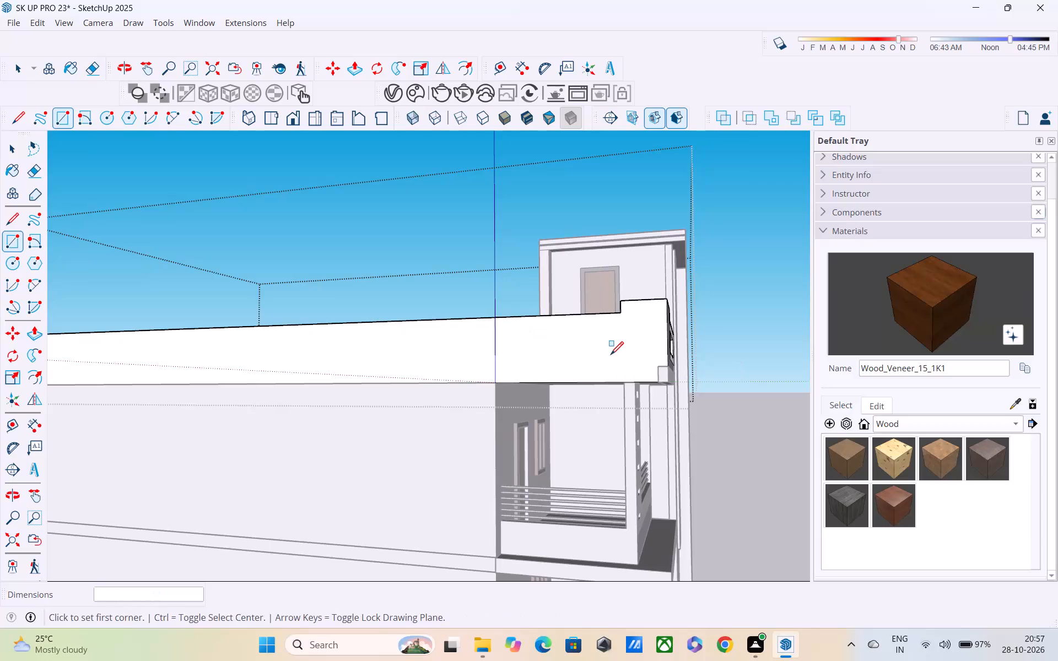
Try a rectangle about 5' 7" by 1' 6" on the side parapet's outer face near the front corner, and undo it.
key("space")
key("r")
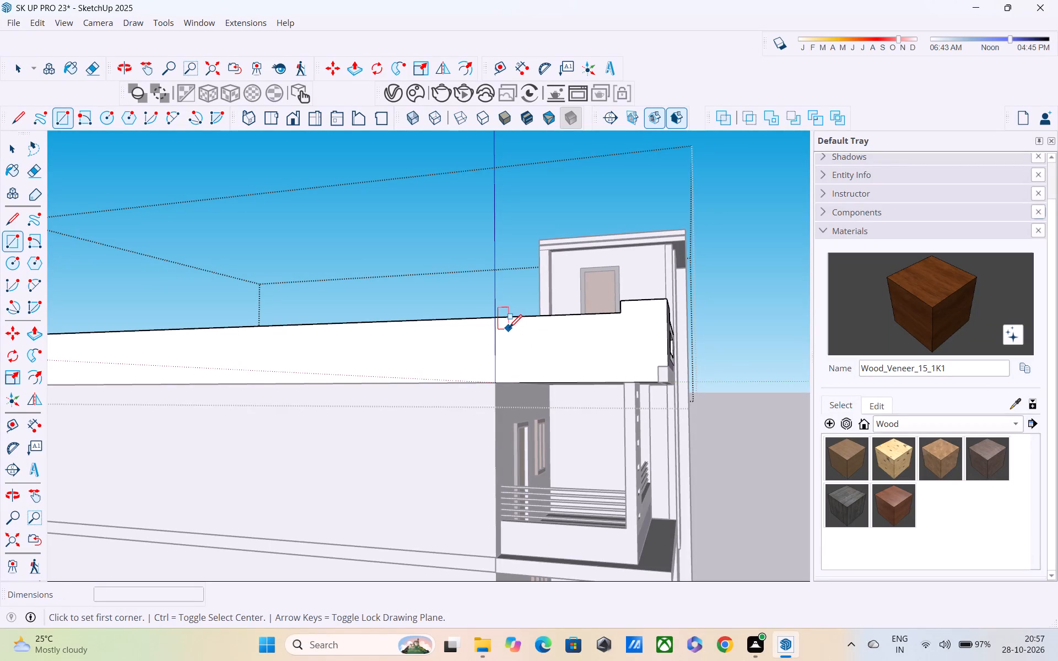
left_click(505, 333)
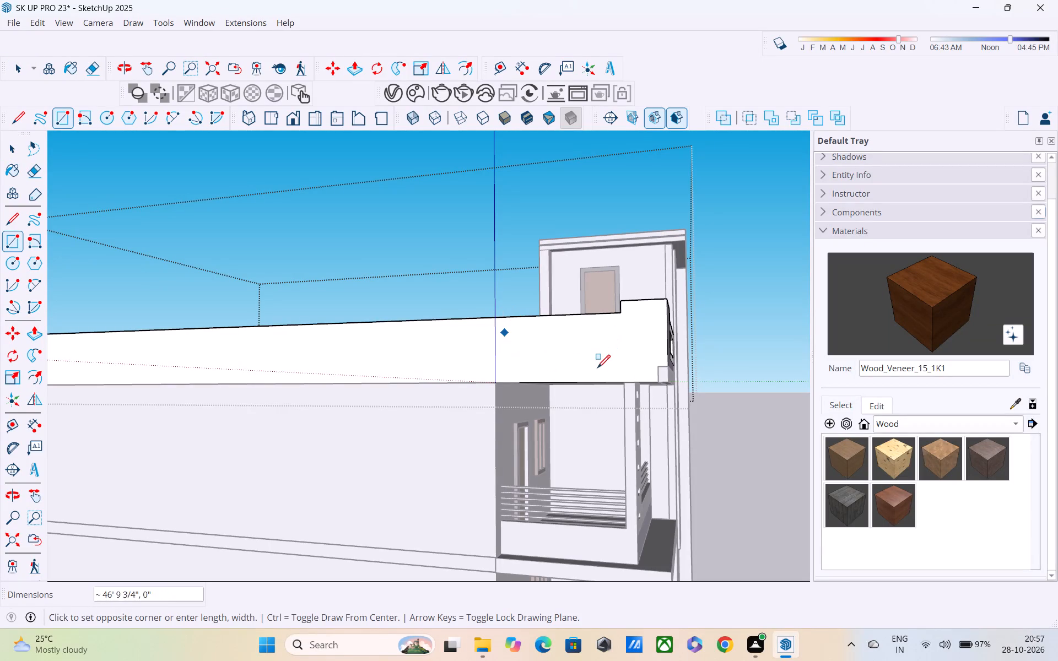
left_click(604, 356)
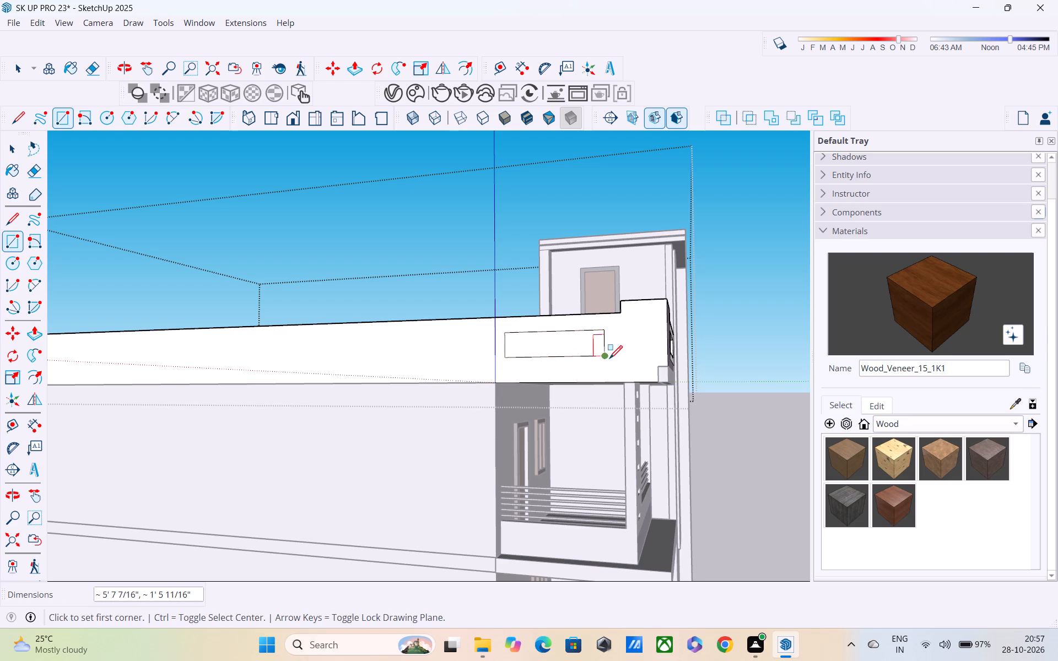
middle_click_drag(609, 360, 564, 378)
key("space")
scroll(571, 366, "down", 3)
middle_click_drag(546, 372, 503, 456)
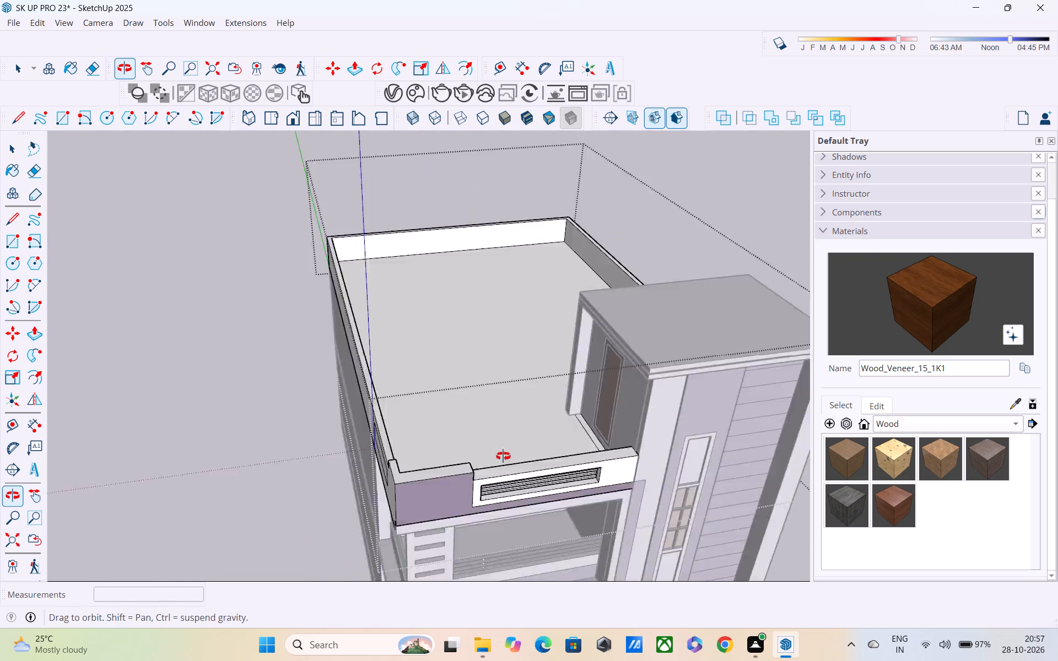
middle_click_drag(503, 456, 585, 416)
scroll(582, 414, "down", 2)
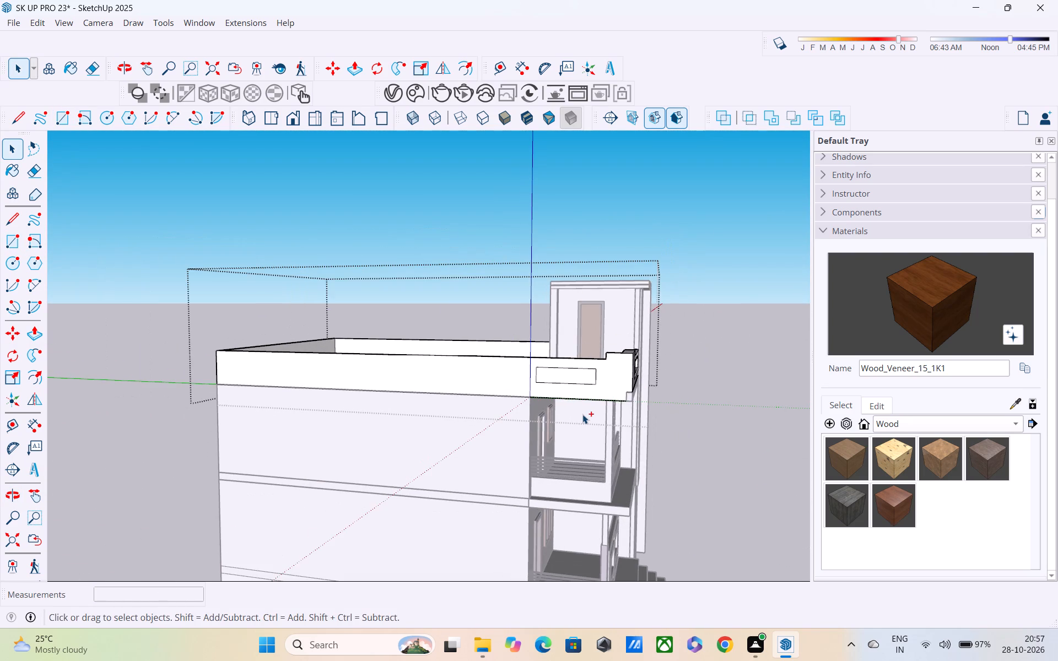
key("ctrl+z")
Push/Pull the end face of the side parapet's raised front corner about 11 9/16" along the parapet toward the rear.
scroll(607, 373, "up", 5)
middle_click_drag(600, 353, 610, 360)
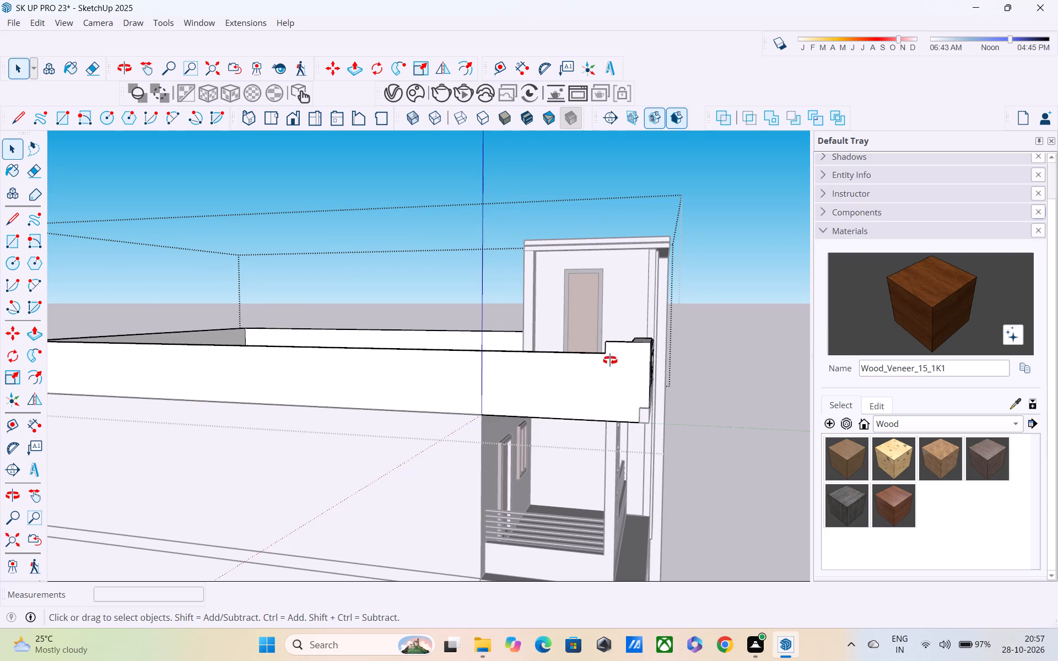
middle_click_drag(610, 360, 796, 379)
scroll(650, 366, "up", 11)
left_click(654, 333)
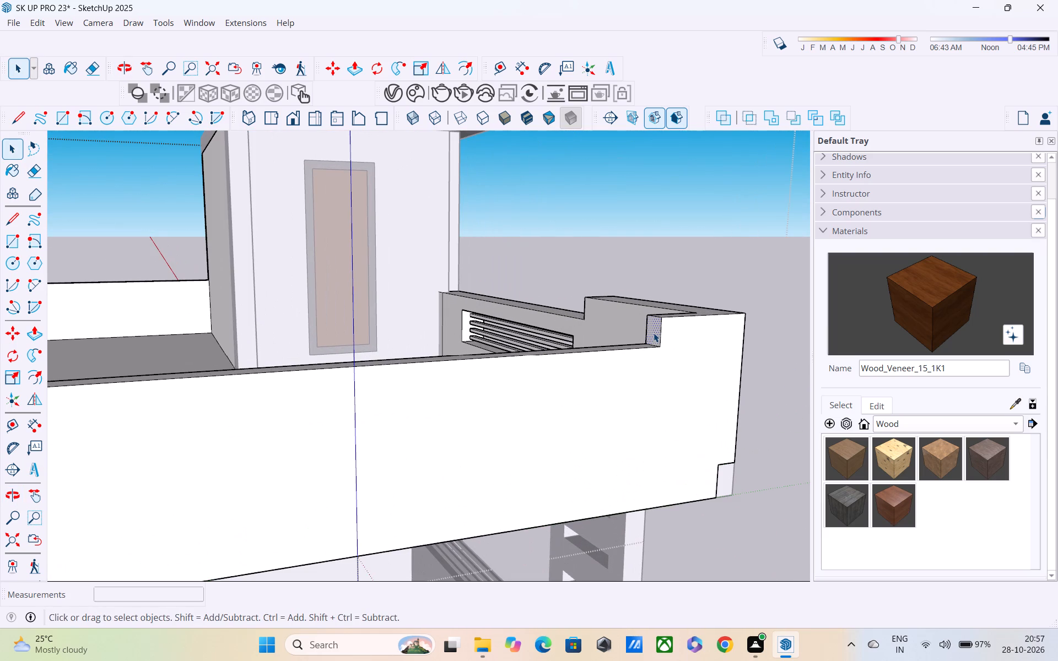
key("p")
left_click(655, 326)
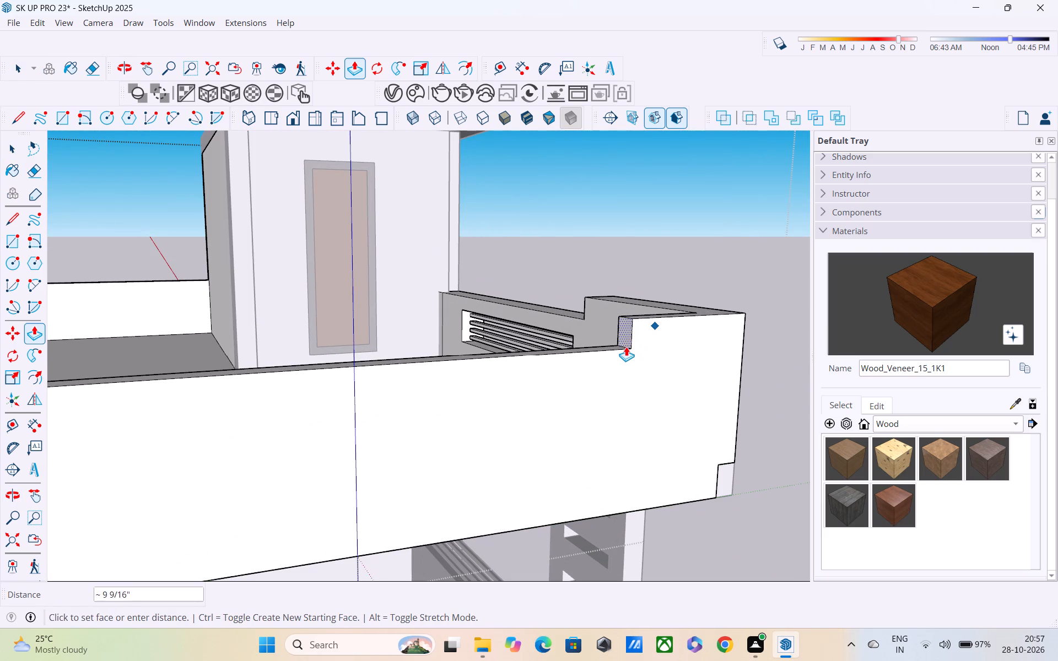
left_click(620, 349)
middle_click_drag(622, 362, 423, 361)
scroll(424, 356, "down", 4)
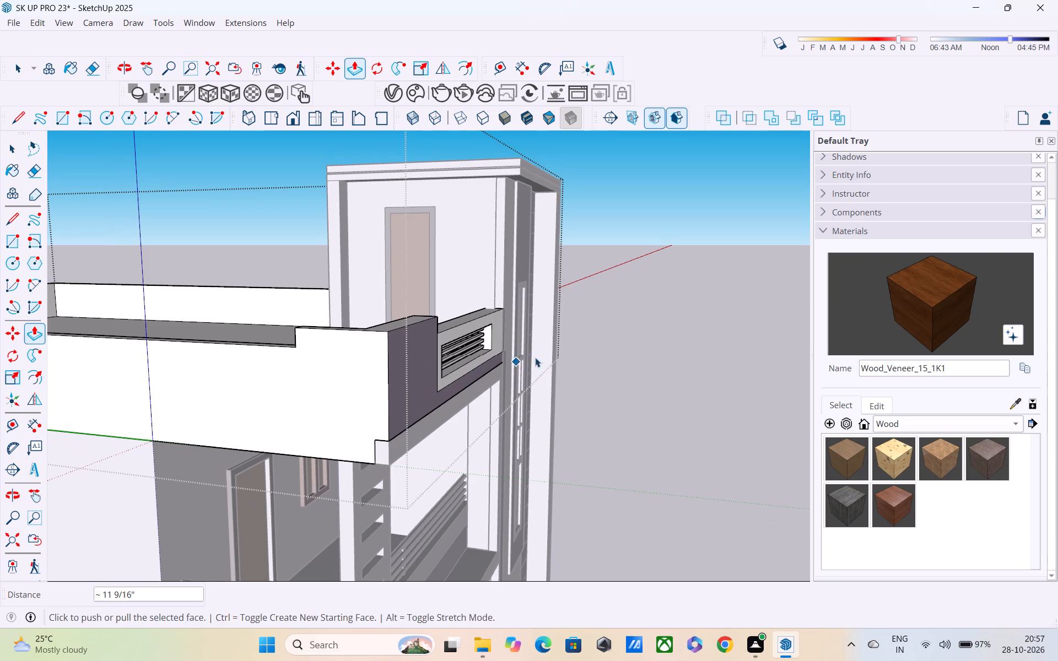
key("space")
key("space")
left_click(678, 359)
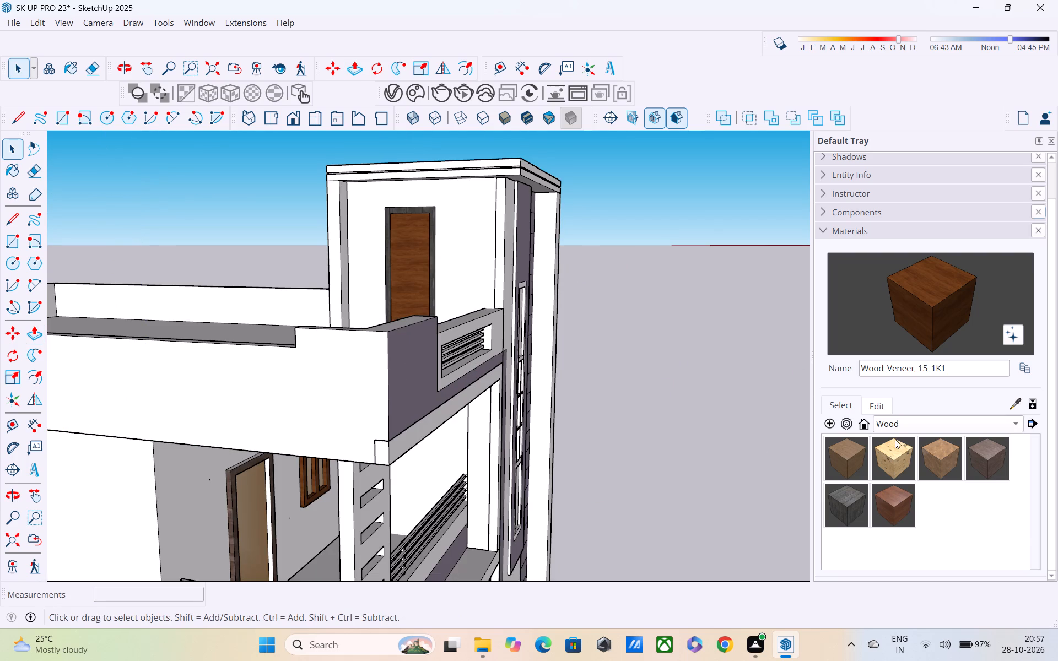
Sample the mauve D07_Ochre_Flame material from the front parapet.
left_click(895, 426)
left_click(757, 393)
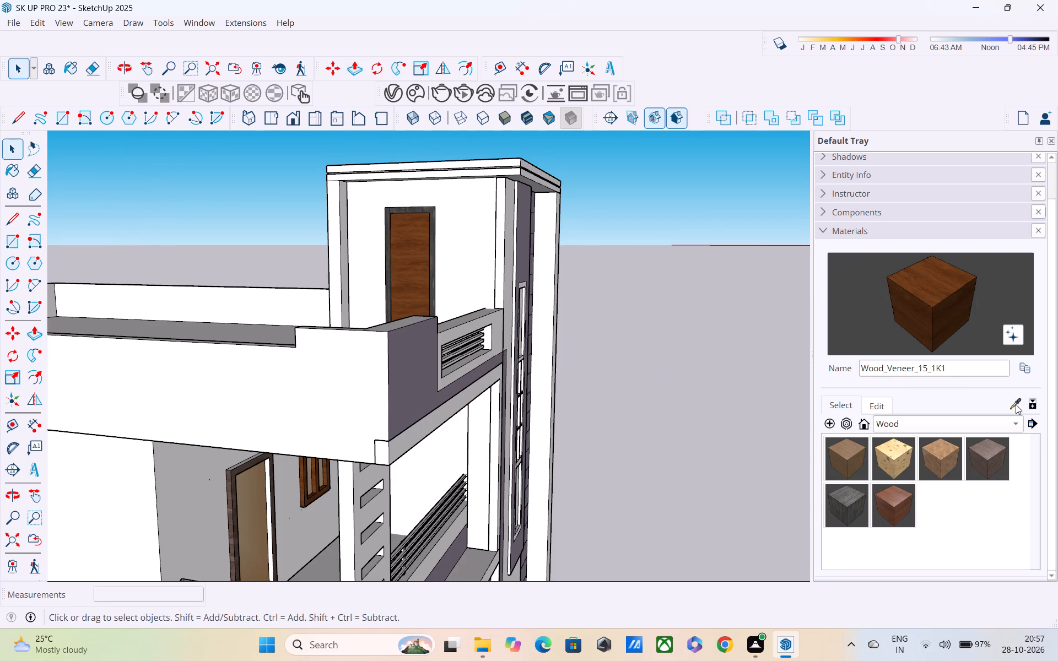
left_click(1010, 404)
left_click(417, 383)
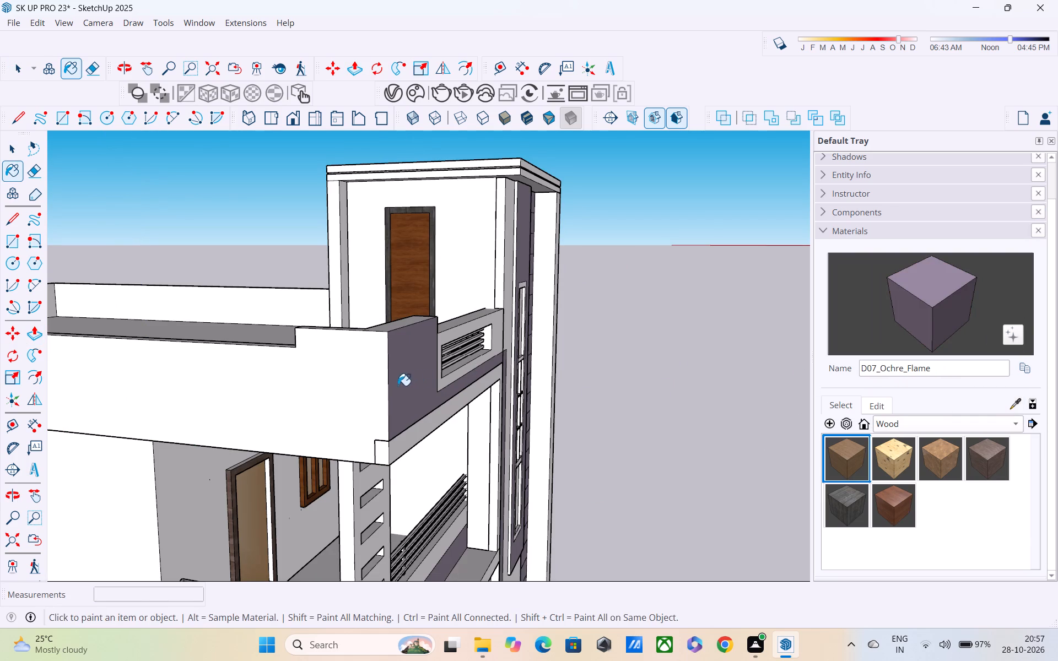
key("Escape")
key("space")
Draw a 3' 10" vertical line down the side parapet's outer face from the raised corner's step to the bottom edge.
key("l")
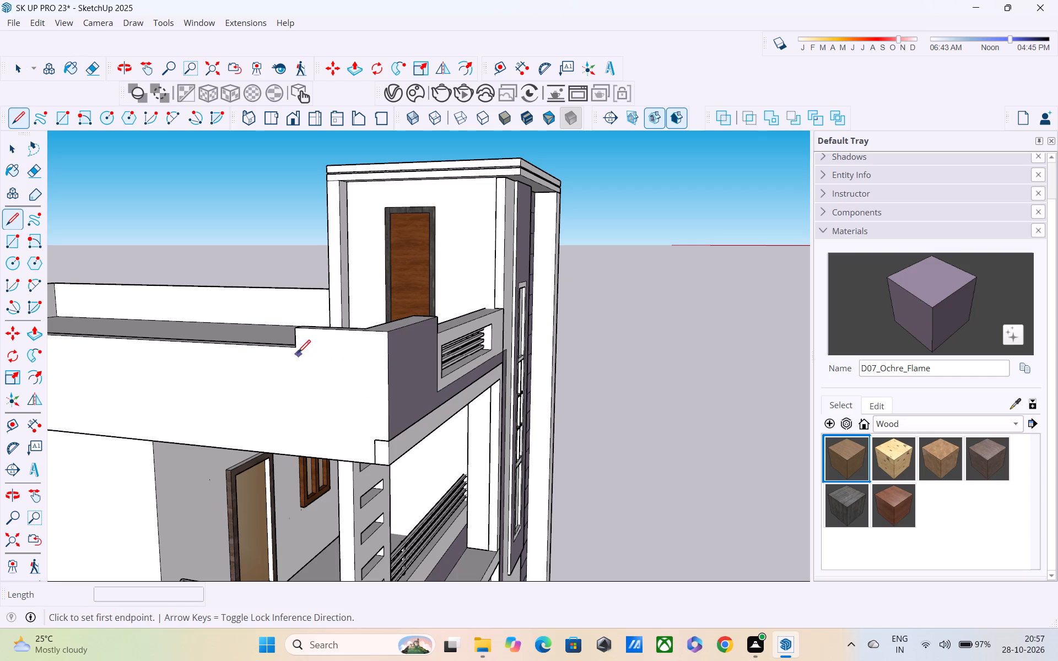
left_click(296, 349)
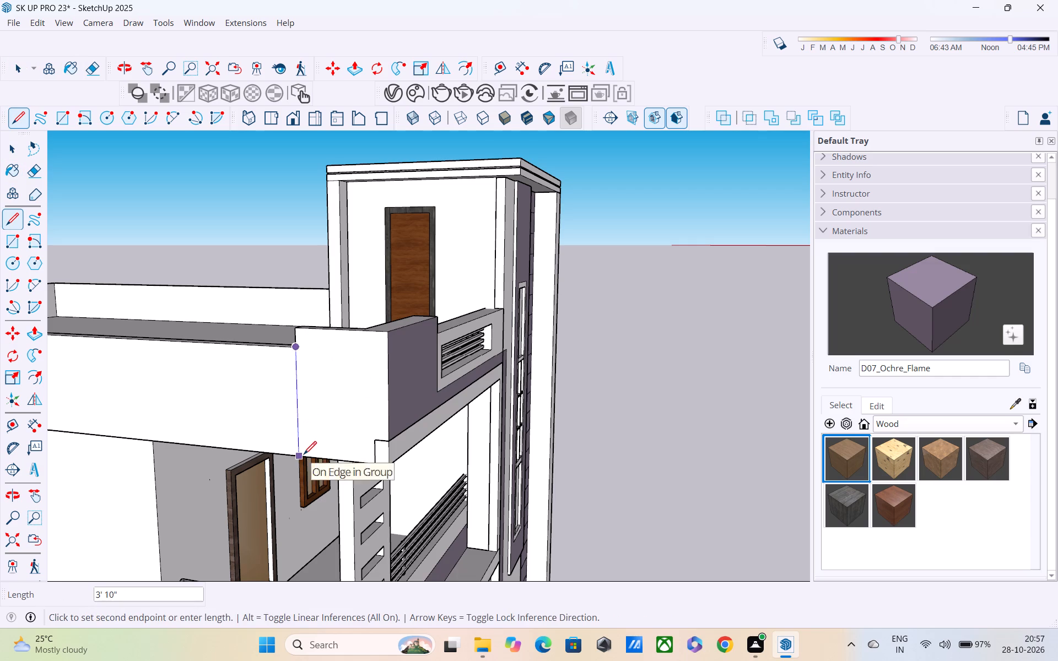
left_click(304, 456)
key("space")
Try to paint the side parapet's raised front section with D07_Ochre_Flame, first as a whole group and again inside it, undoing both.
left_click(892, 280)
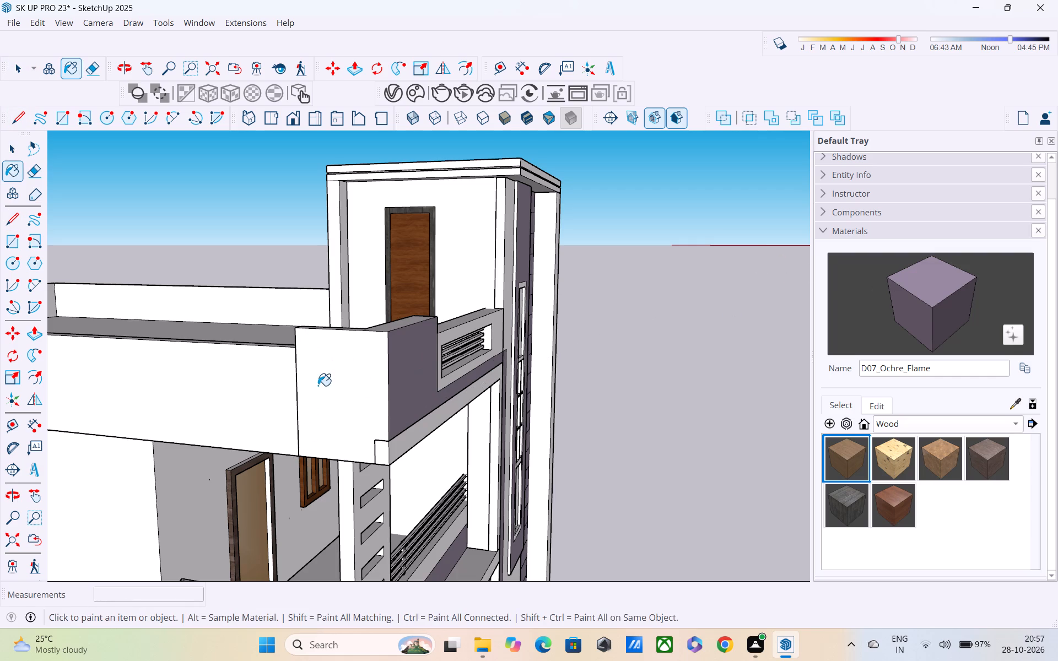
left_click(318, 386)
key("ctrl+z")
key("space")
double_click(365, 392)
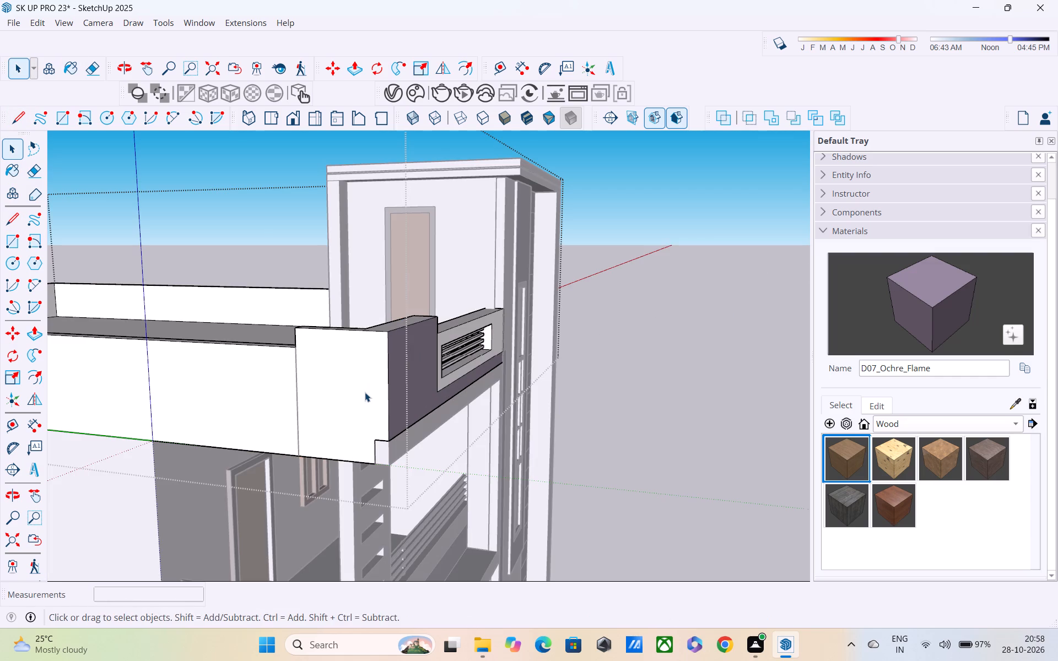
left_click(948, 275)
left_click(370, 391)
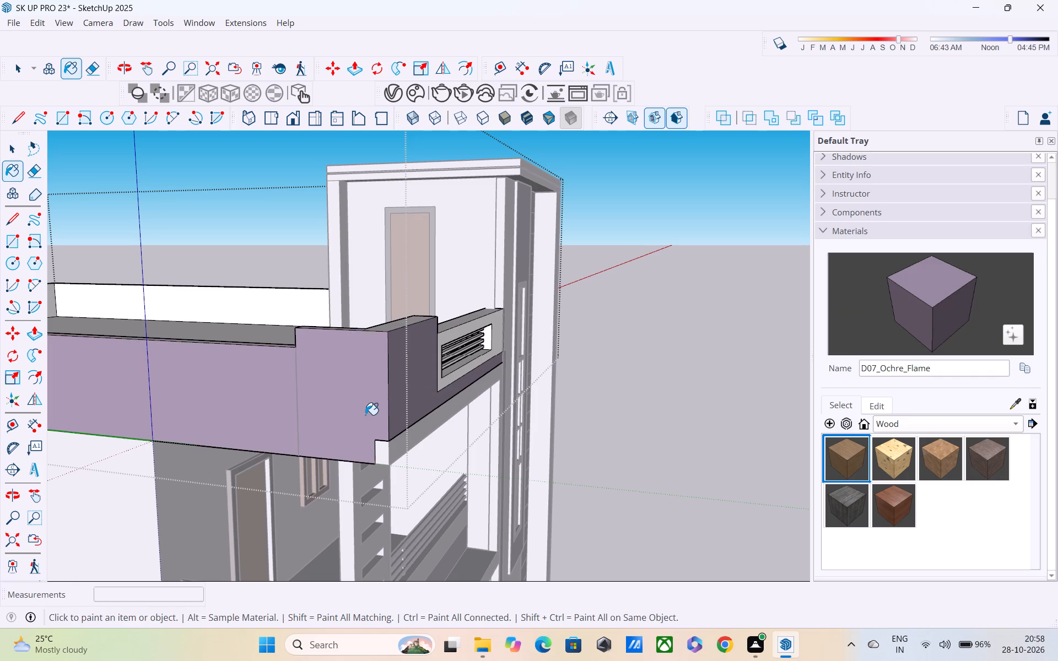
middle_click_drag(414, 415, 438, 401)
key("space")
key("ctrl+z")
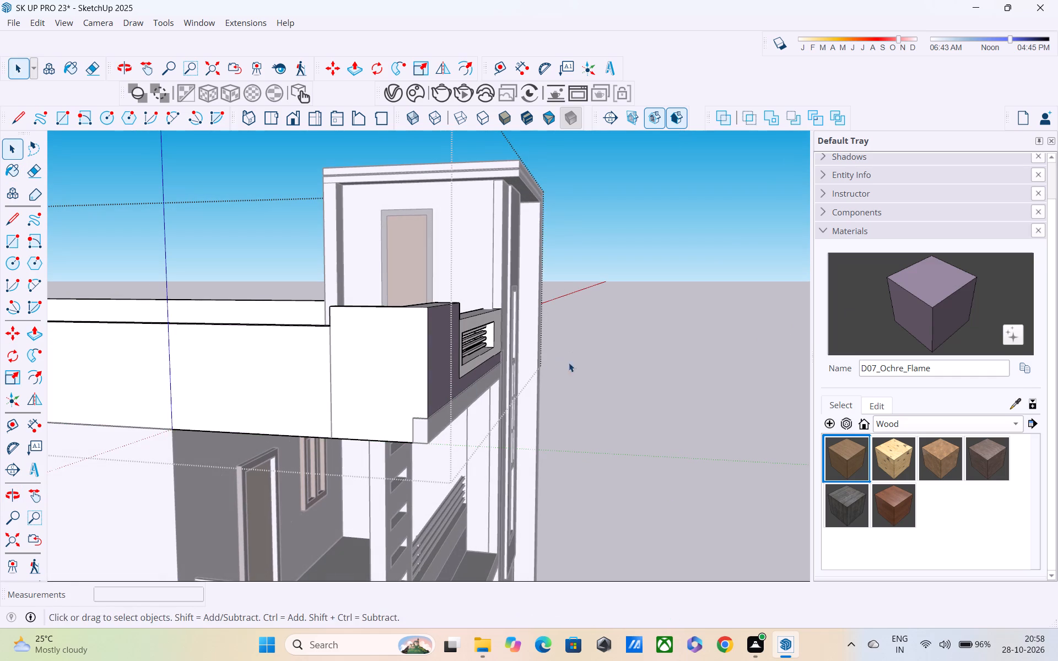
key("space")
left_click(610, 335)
Open the parapet group and paint the side parapet's outer face with the D07_Ochre_Flame material.
scroll(415, 435, "up", 2)
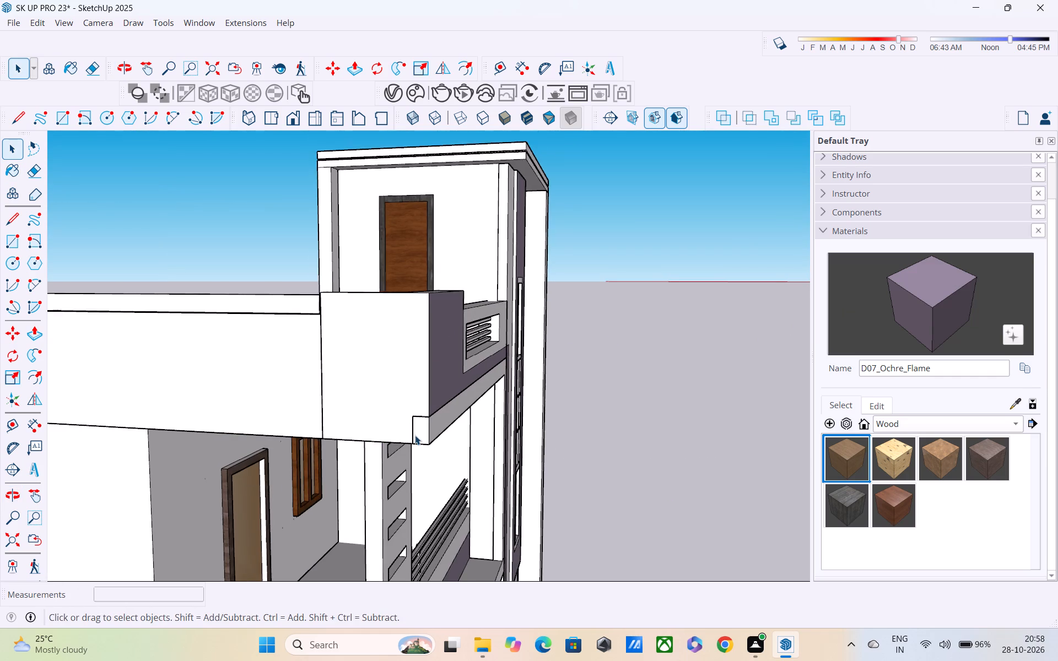
scroll(419, 425, "up", 7)
middle_click_drag(371, 431, 384, 394)
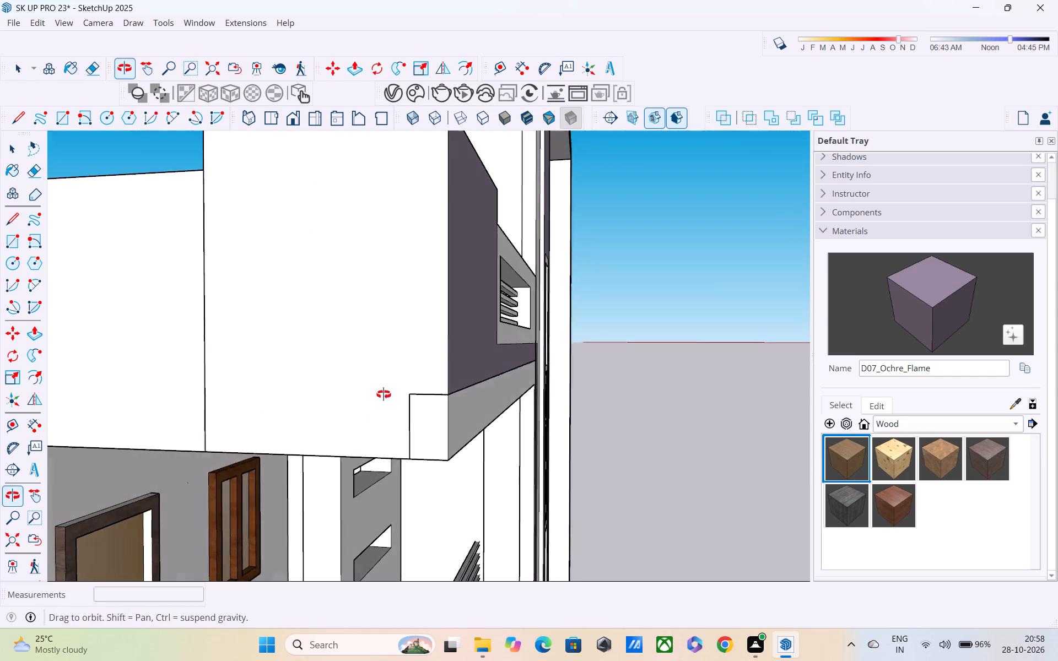
middle_click_drag(384, 394, 384, 391)
left_click(384, 391)
double_click(383, 392)
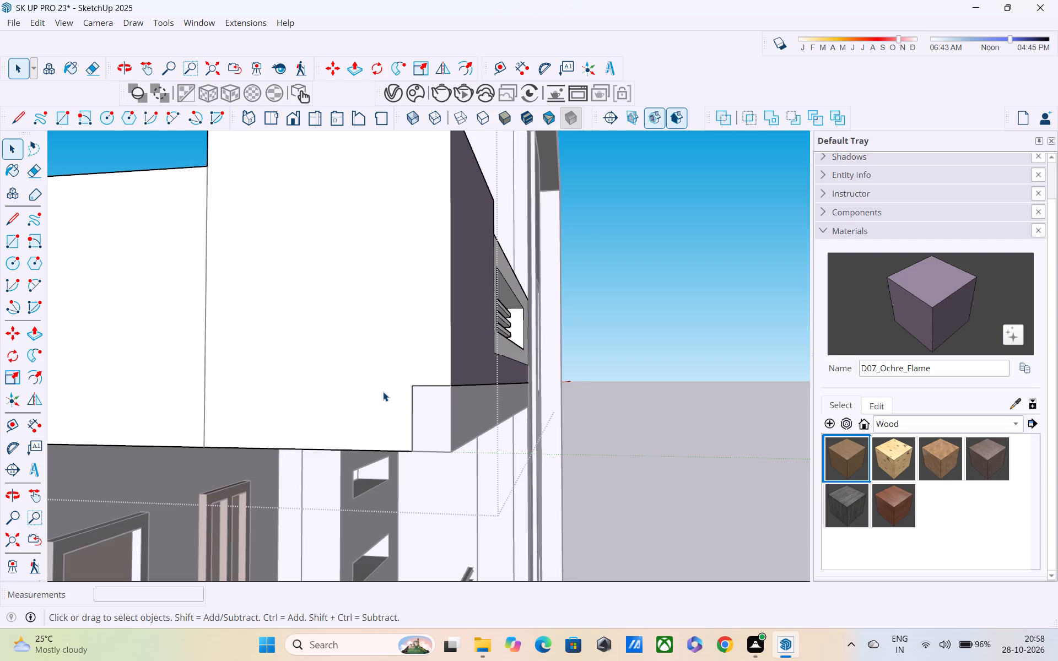
left_click(884, 294)
left_click(418, 348)
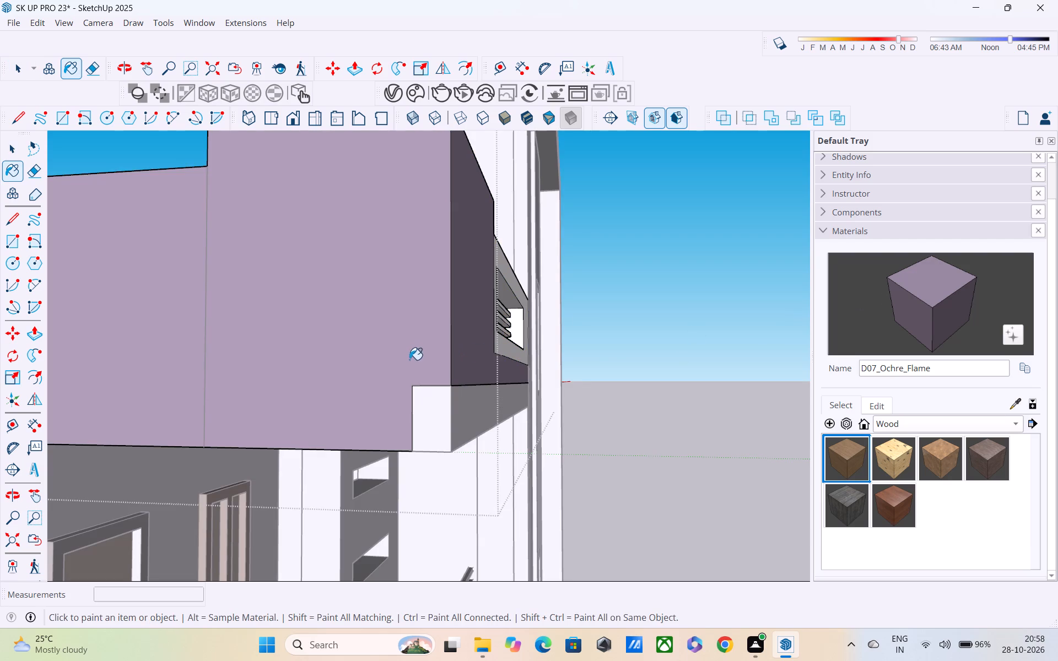
Undo the full-face paint and redraw the vertical dividing line from the raised corner's step past the side parapet's bottom edge.
key("ctrl+z")
key("l")
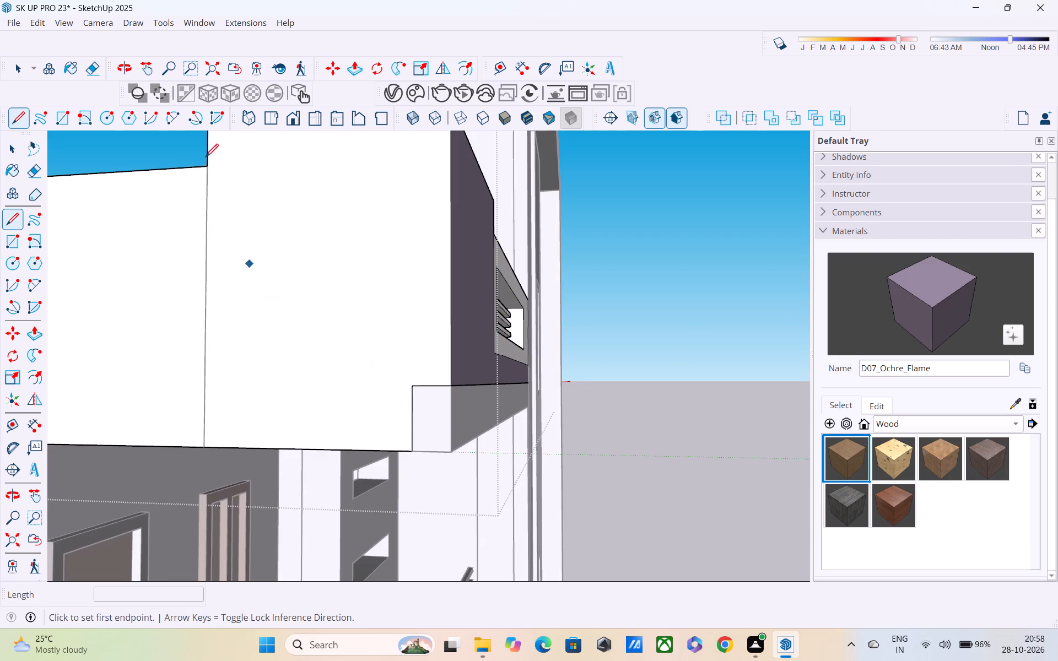
left_click(206, 171)
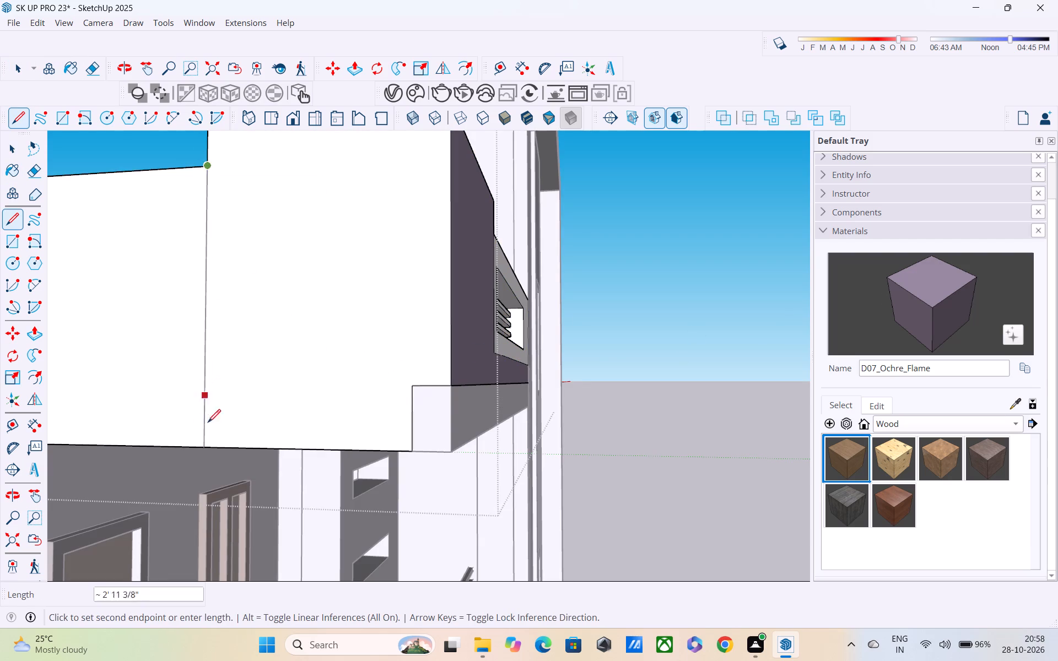
left_click(206, 453)
key("Escape")
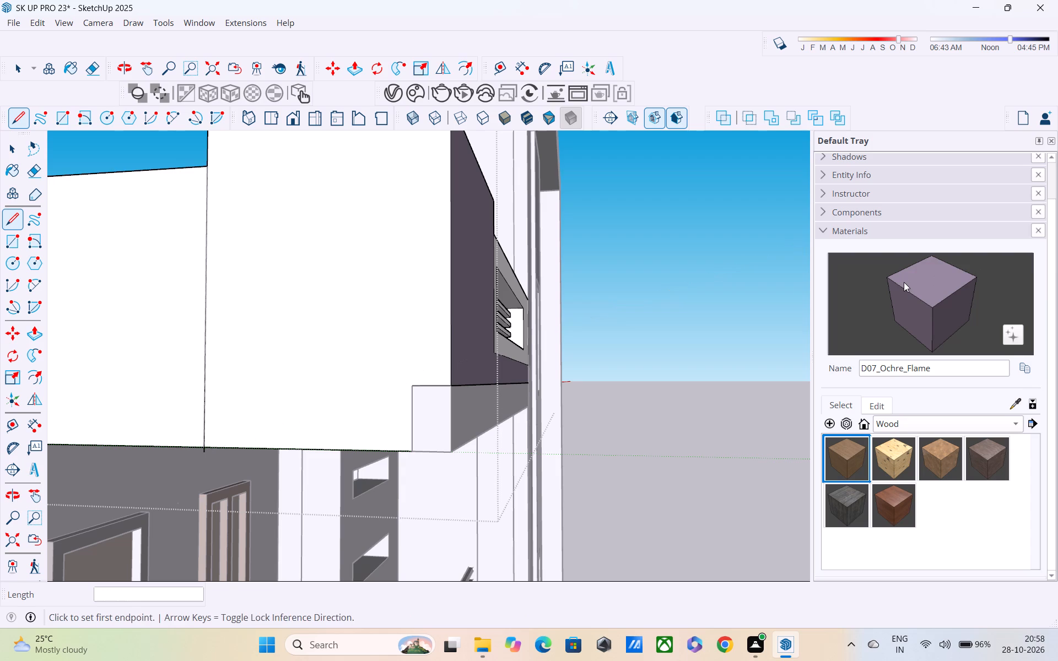
Paint only the side parapet's raised front section with D07_Ochre_Flame and leave the parapet group.
left_click(912, 282)
left_click(422, 273)
scroll(421, 272, "down", 4)
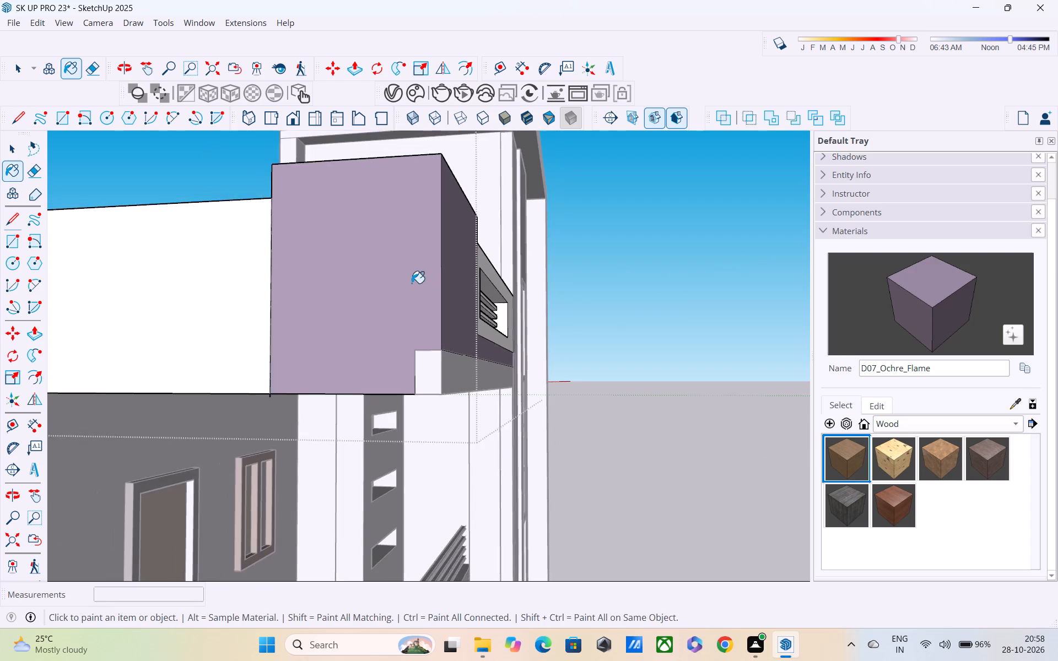
scroll(403, 290, "down", 2)
middle_click_drag(370, 346, 282, 402)
scroll(557, 273, "down", 6)
key("space")
left_click(740, 233)
Examine the mauve parapet corner from the front and the side of the house.
middle_click_drag(687, 306, 523, 289)
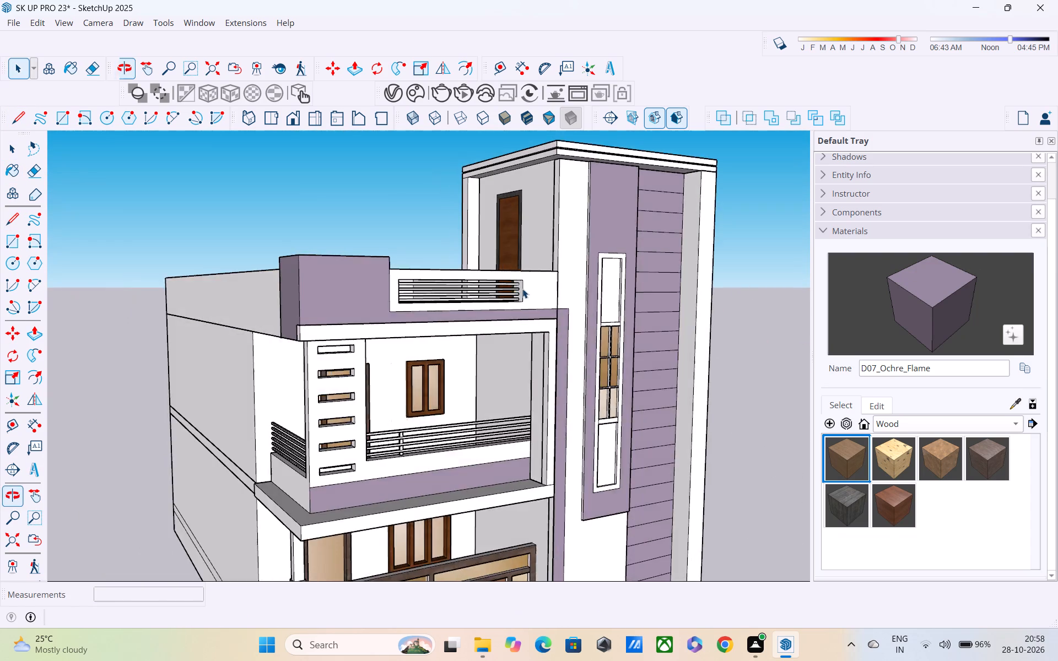
scroll(522, 288, "down", 5)
scroll(528, 294, "up", 1)
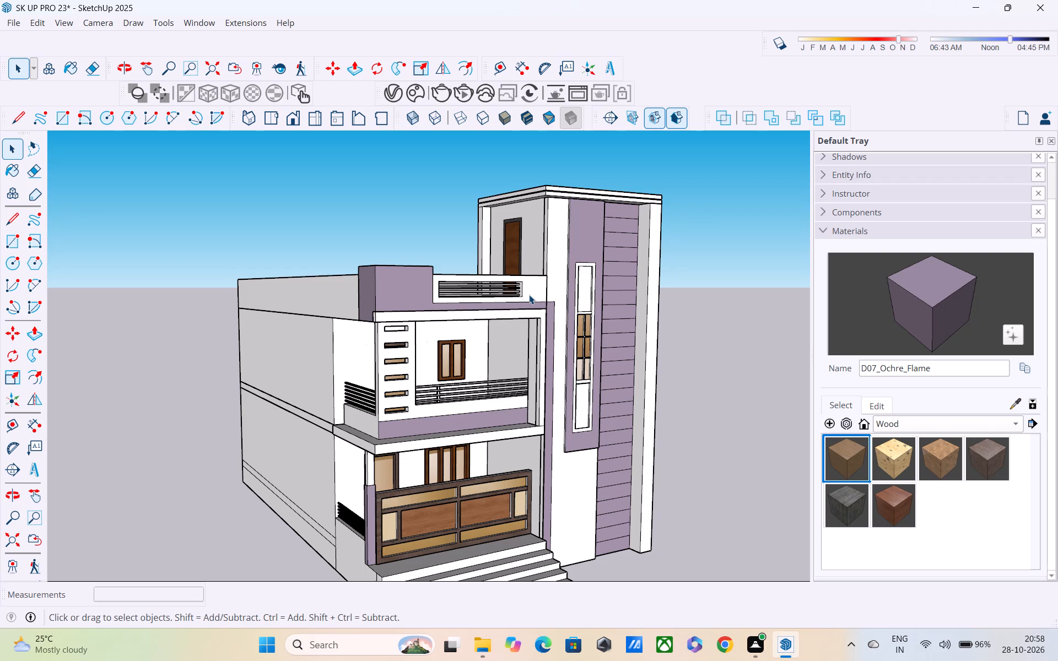
middle_click_drag(304, 381, 454, 398, "shift")
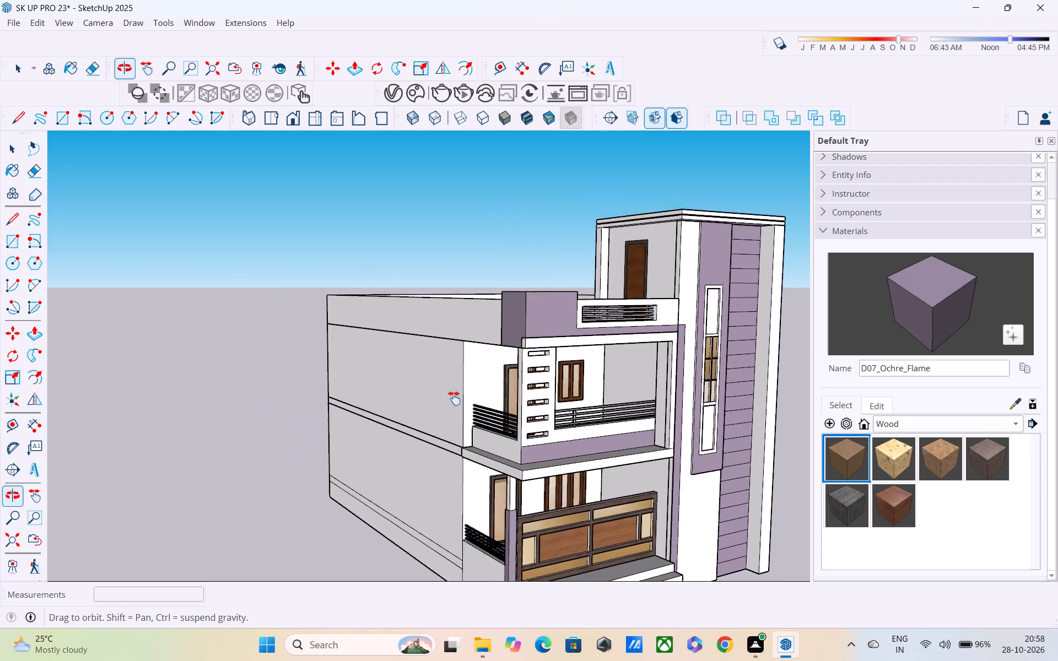
middle_click_drag(454, 398, 495, 386, "shift")
middle_click_drag(487, 357, 604, 359)
scroll(468, 336, "up", 4)
key("space")
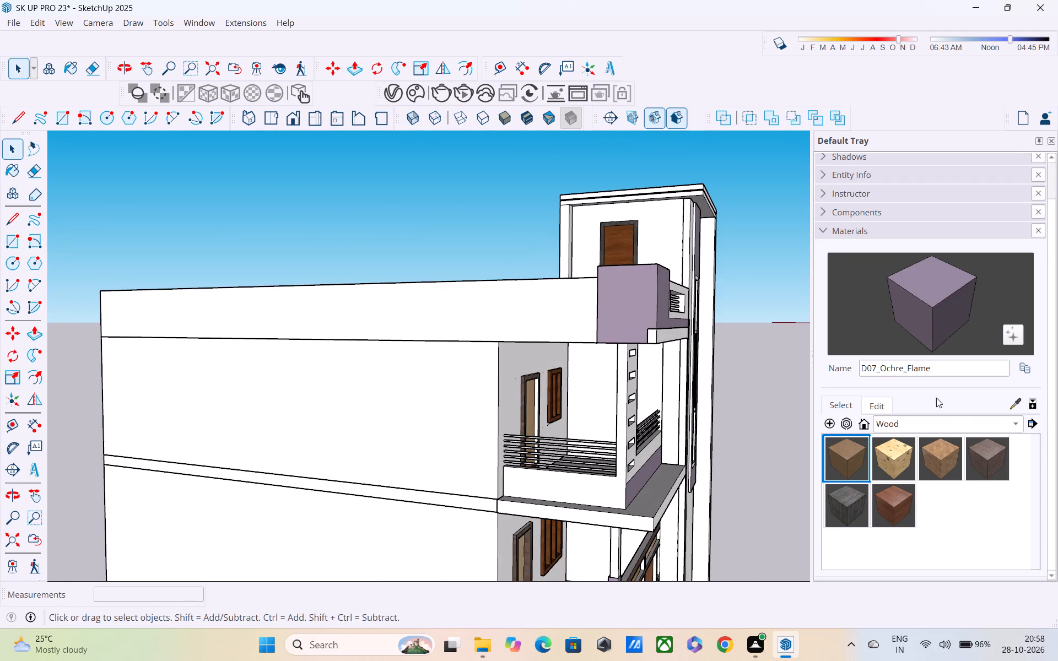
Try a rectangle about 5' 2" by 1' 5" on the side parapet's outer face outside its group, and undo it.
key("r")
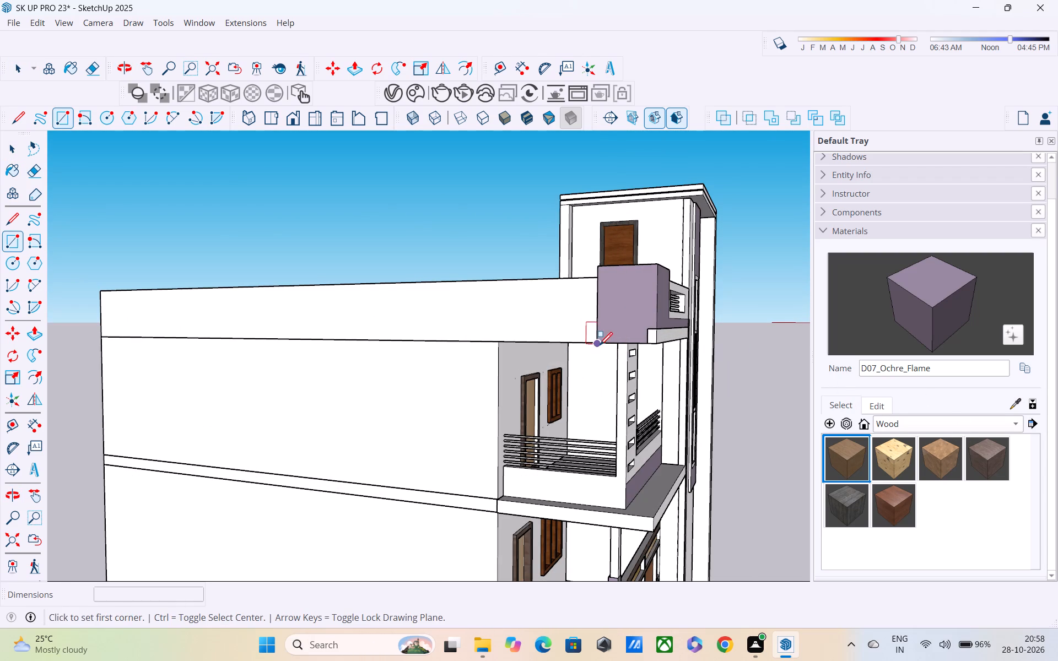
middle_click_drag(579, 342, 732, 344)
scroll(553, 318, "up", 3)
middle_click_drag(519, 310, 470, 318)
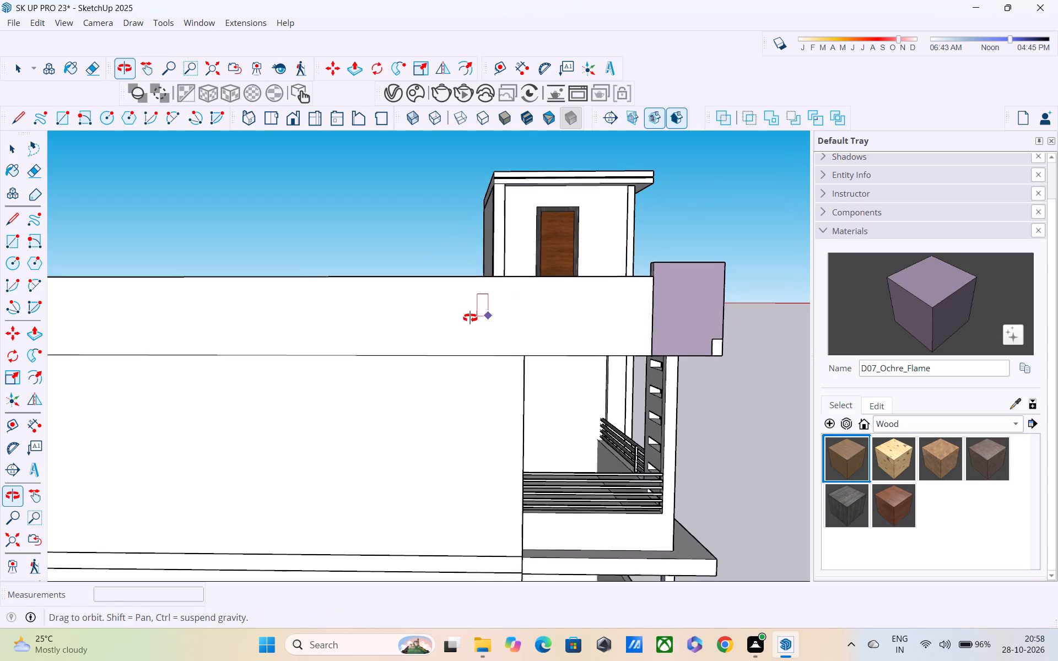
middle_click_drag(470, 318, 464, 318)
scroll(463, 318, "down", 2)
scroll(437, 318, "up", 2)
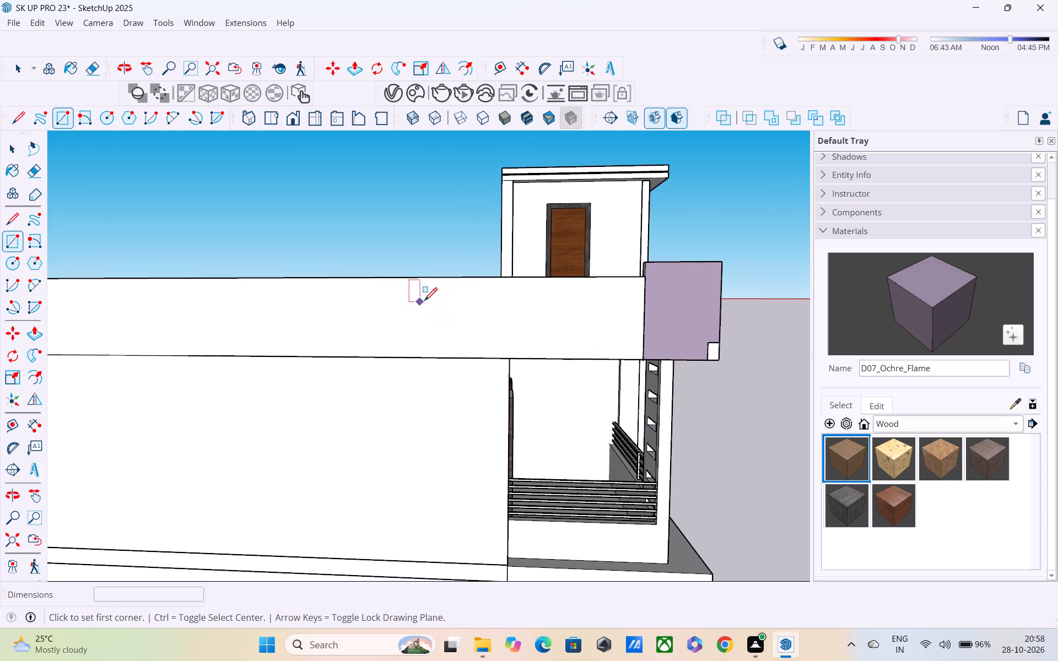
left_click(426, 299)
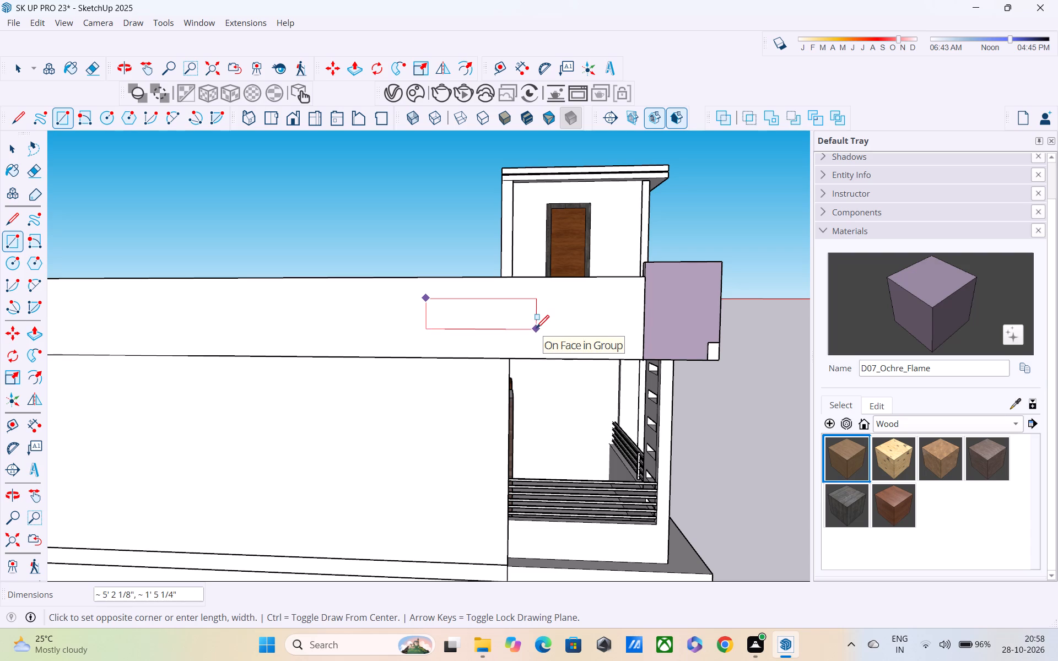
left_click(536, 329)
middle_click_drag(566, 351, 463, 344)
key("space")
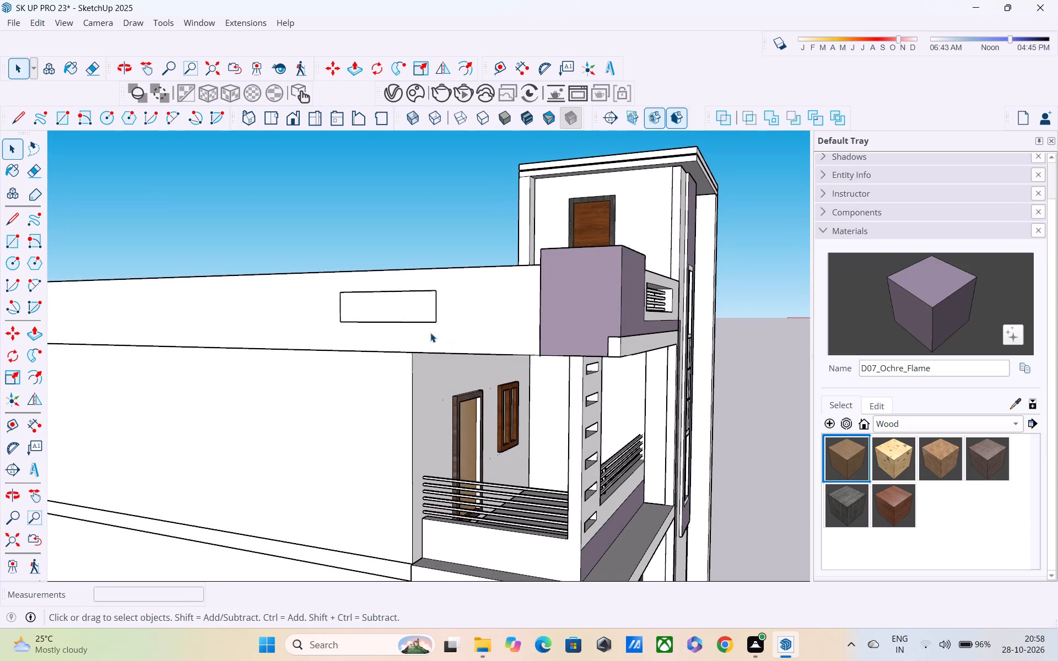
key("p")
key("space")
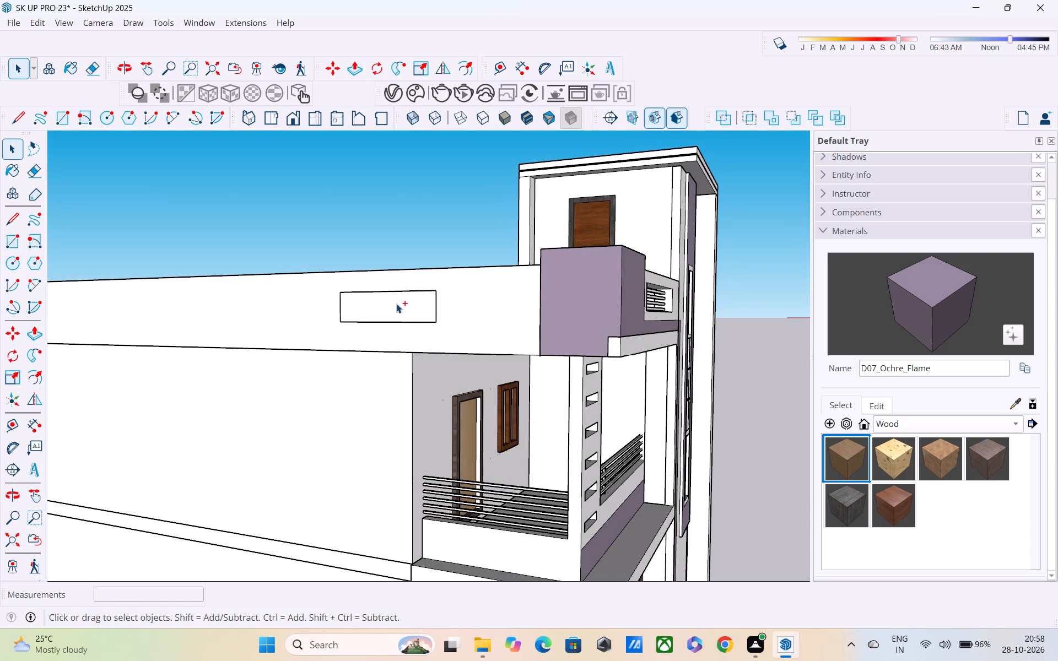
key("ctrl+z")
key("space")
Open the parapet group and cut a rectangular opening about 5' 1" by 1' 6" through the 6" side parapet beside the mauve section.
double_click(397, 307)
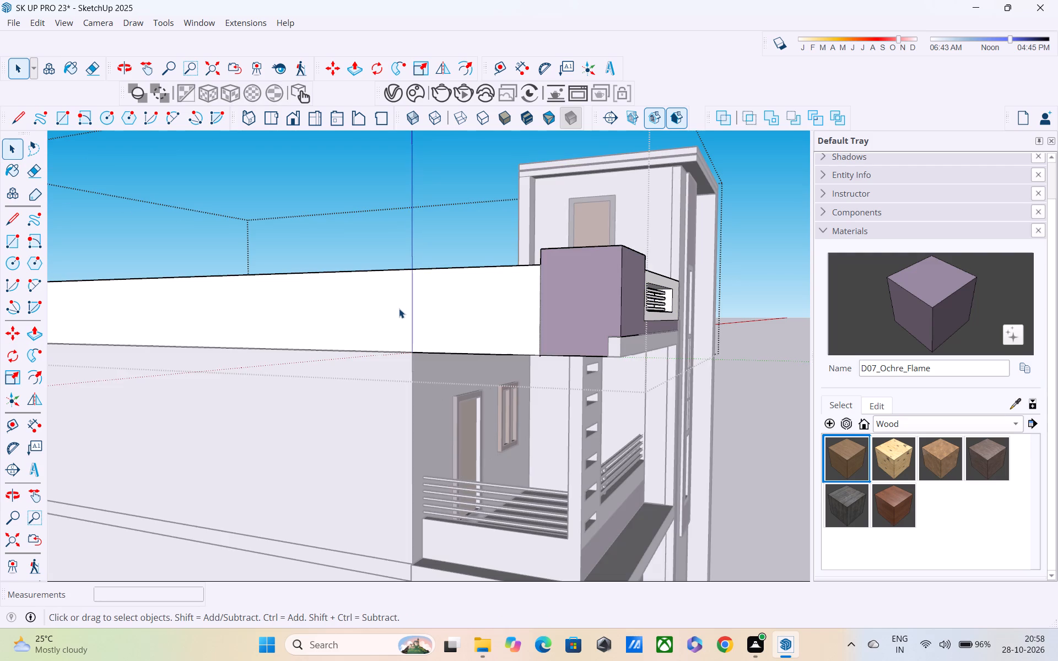
key("r")
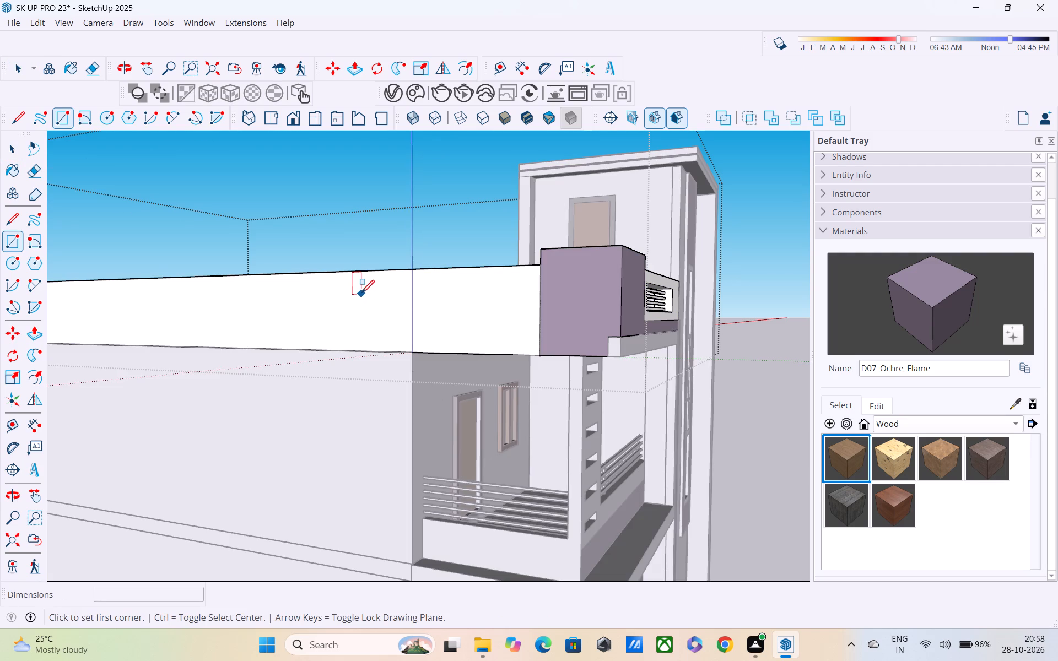
left_click(361, 290)
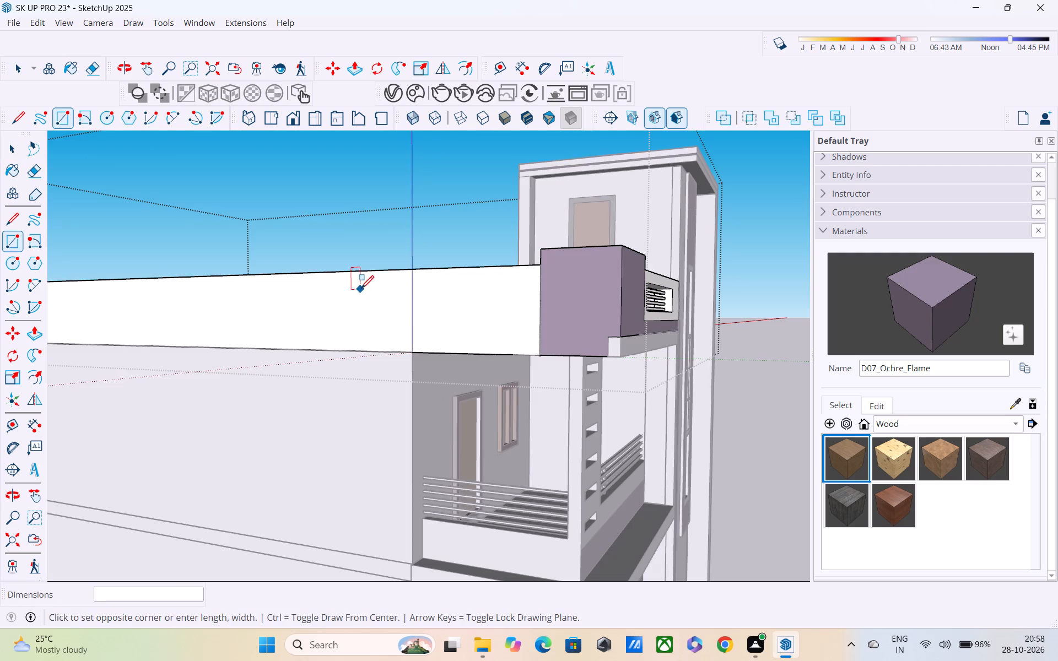
left_click(461, 321)
key("p")
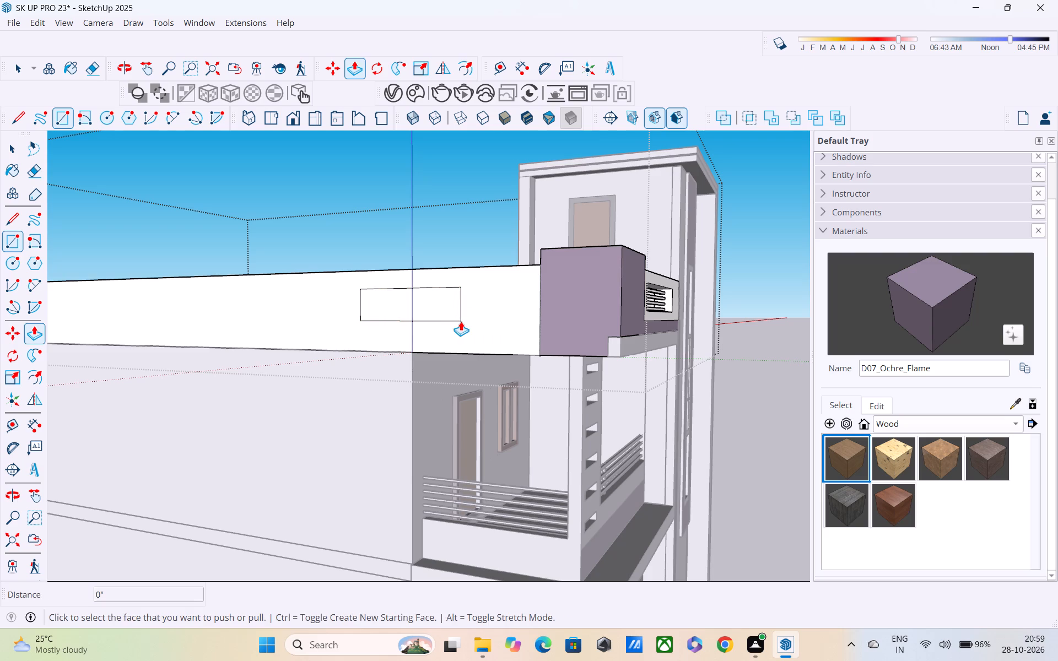
left_click(445, 310)
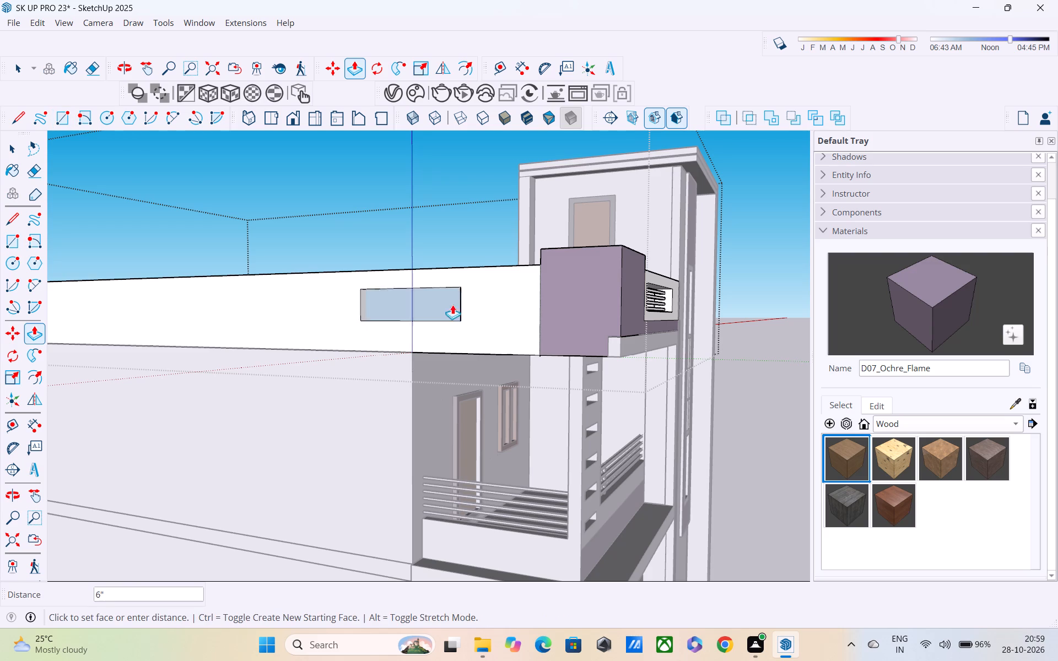
scroll(437, 304, "up", 8)
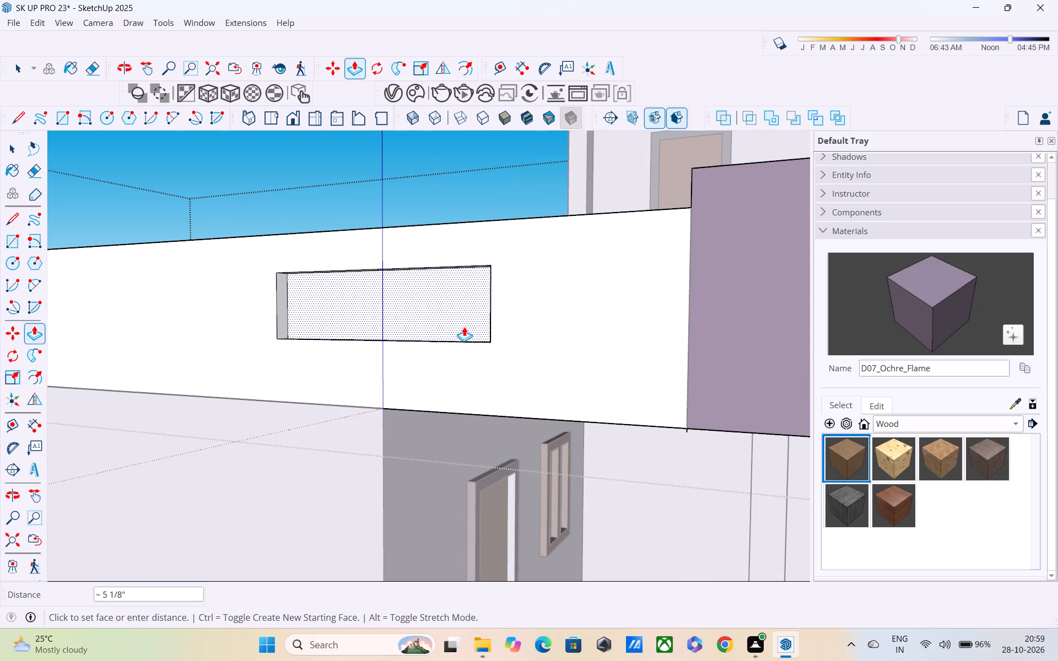
left_click(467, 311)
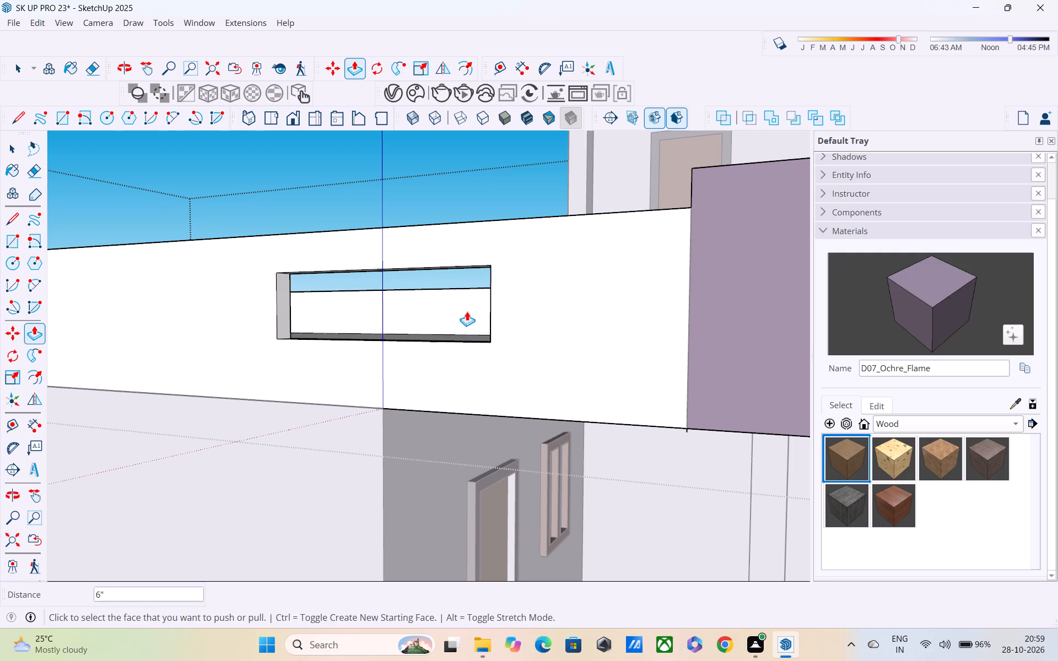
Draw a small rectangle about 2 7/16" by 1 13/16" near the top of the opening's end face farthest from the mauve corner.
middle_click_drag(467, 311, 413, 307)
middle_click_drag(415, 310, 505, 324, "shift")
middle_click_drag(456, 311, 671, 305)
middle_click_drag(583, 301, 525, 294)
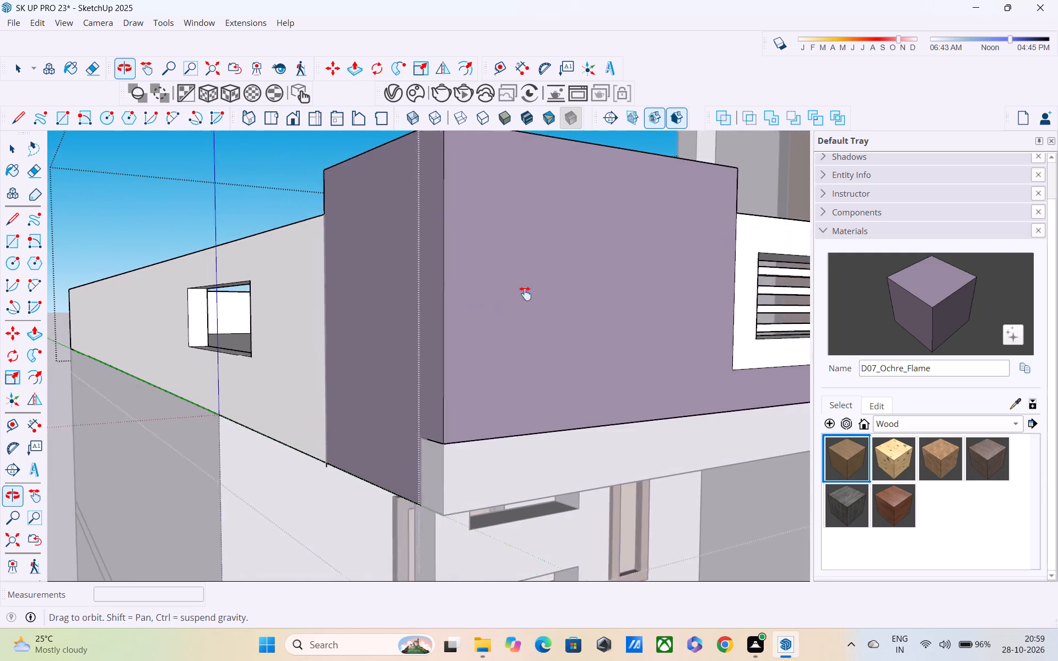
middle_click_drag(525, 294, 616, 279)
scroll(604, 278, "down", 4)
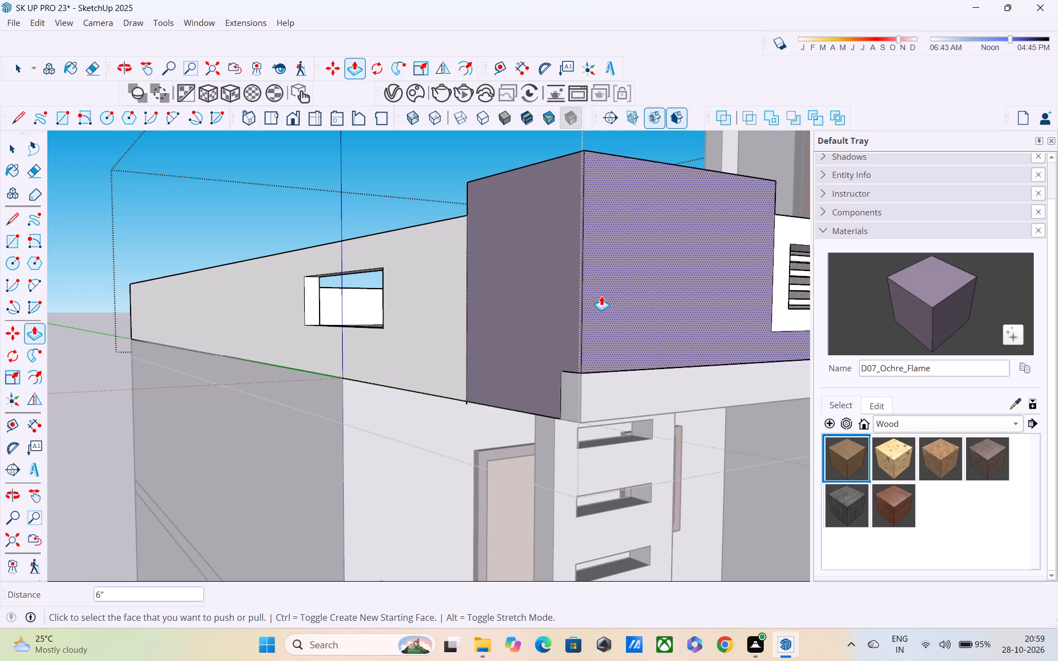
key("r")
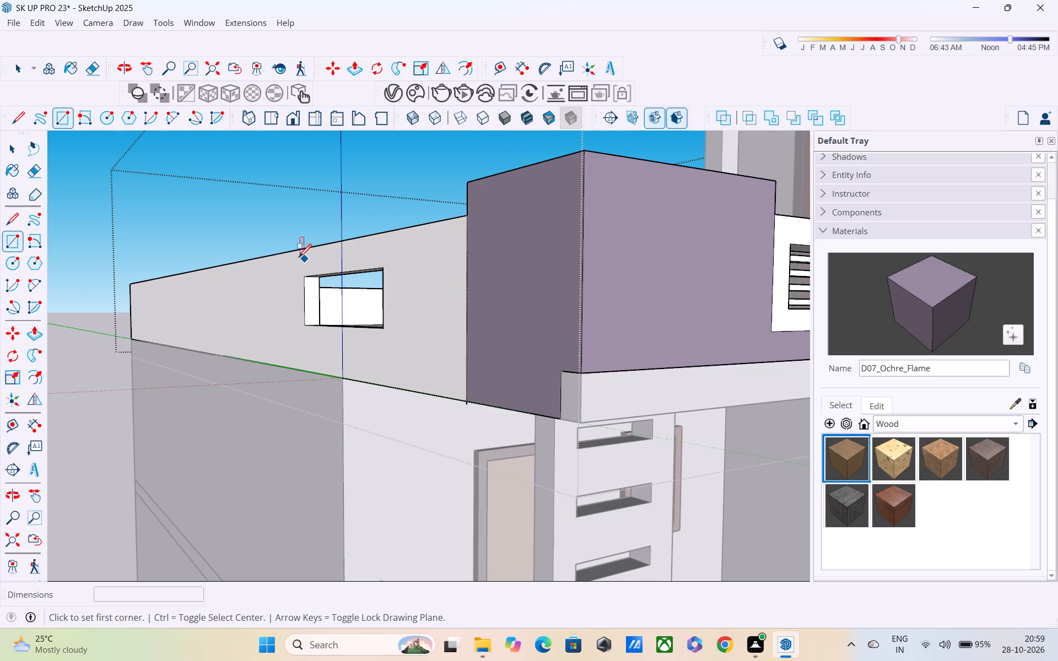
scroll(301, 279, "up", 7)
scroll(314, 286, "down", 4)
scroll(282, 282, "up", 2)
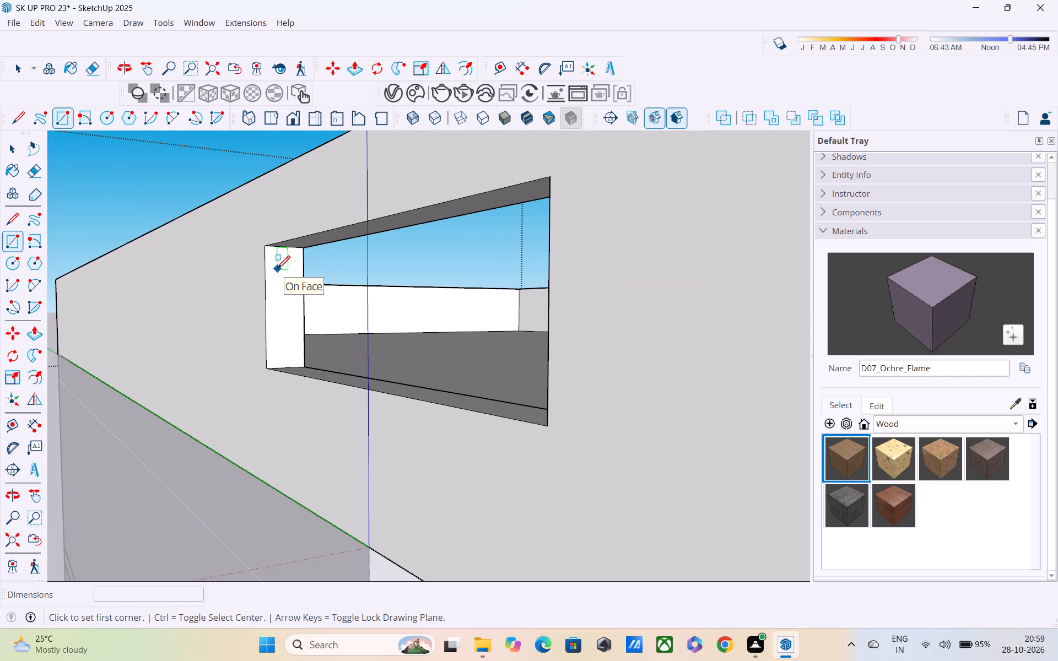
left_click(275, 263)
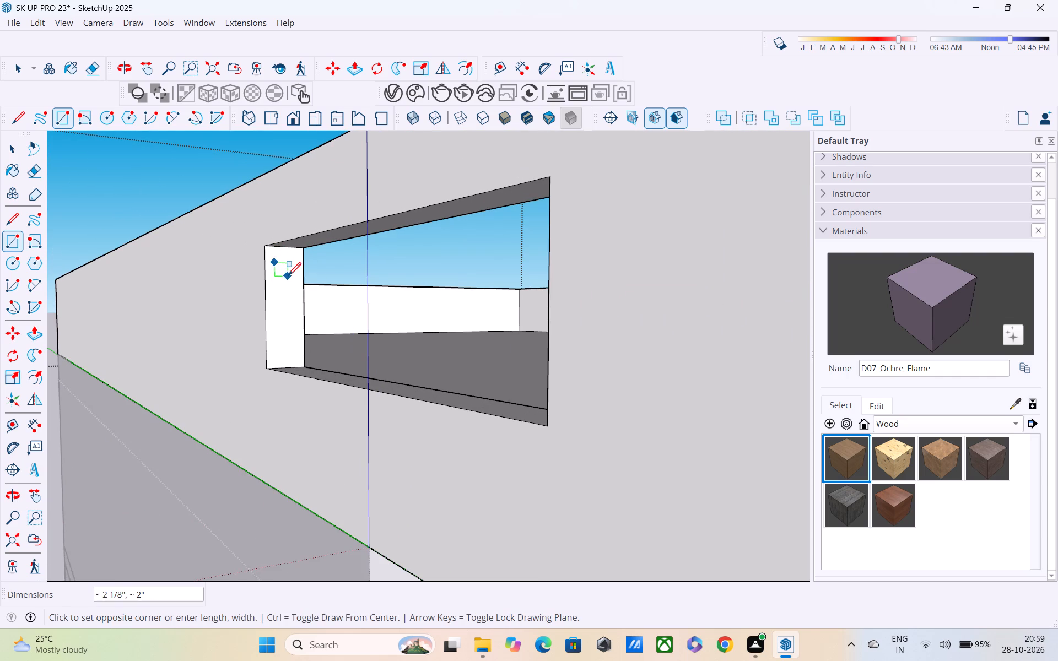
left_click(290, 276)
Extrude the small rectangle into a horizontal bar reaching most of the way across the parapet opening.
key("p")
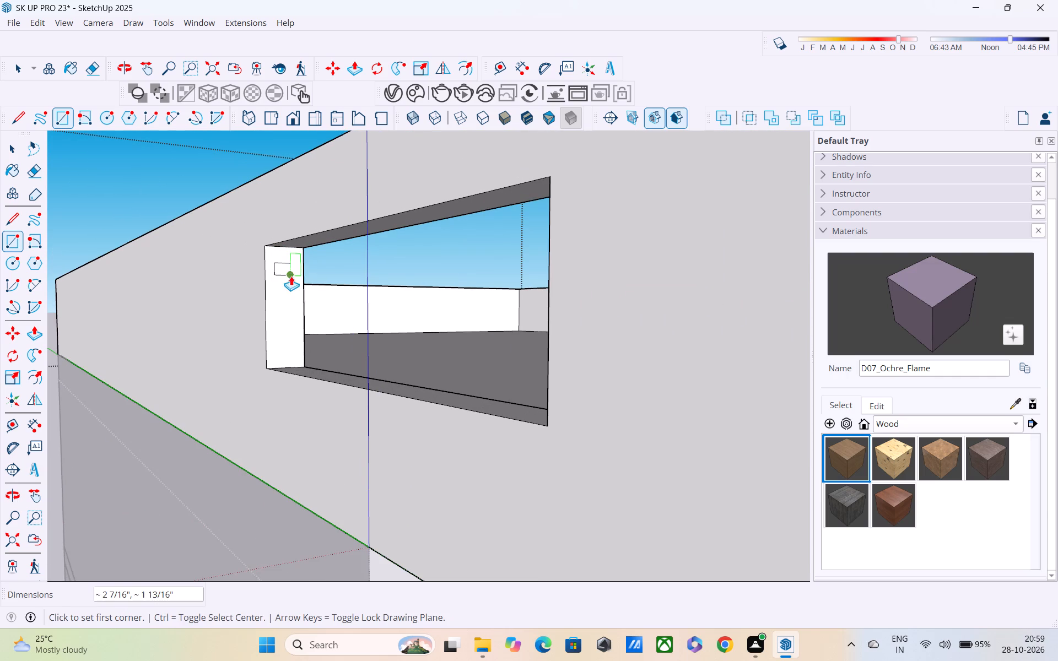
left_click(278, 264)
scroll(363, 299, "down", 4)
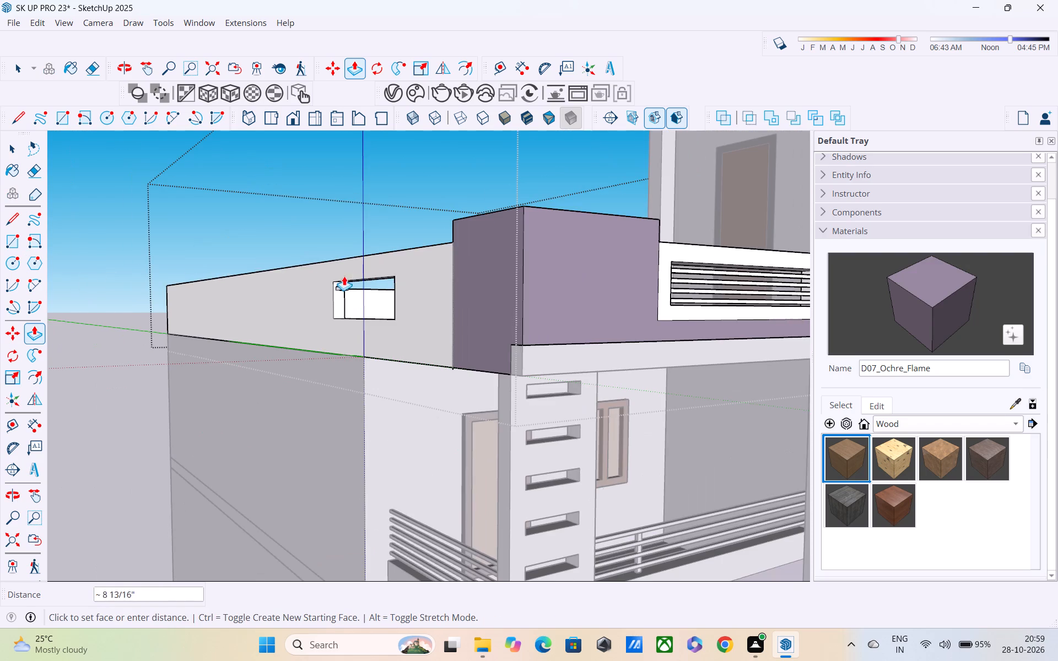
middle_click_drag(415, 294, 571, 298)
scroll(385, 278, "up", 3)
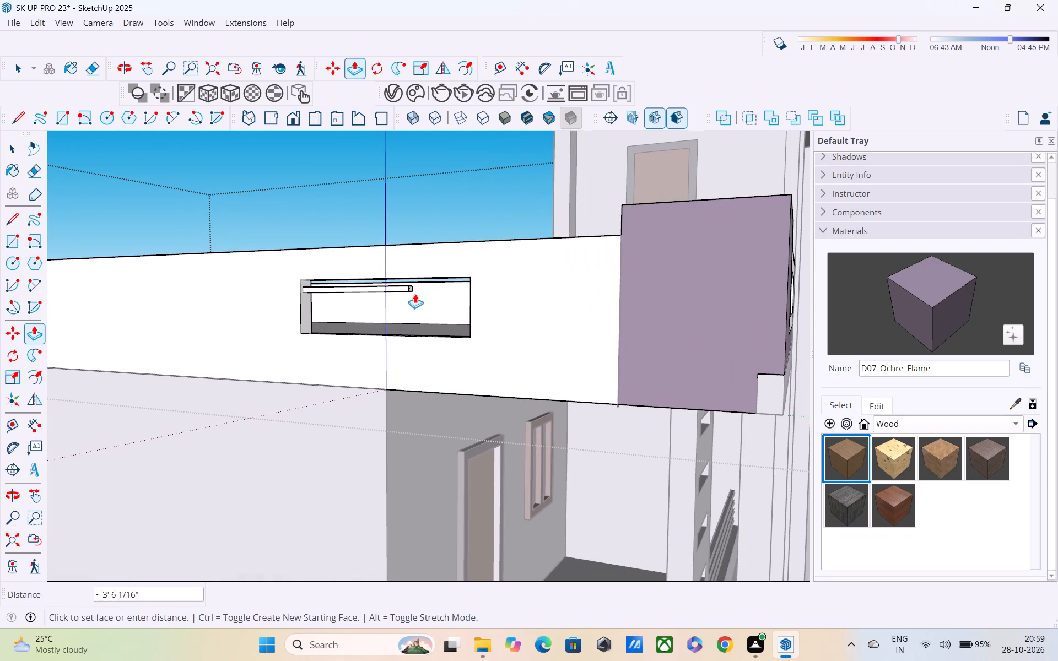
left_click(434, 300)
Select the whole bar and copy it about 10 7/8" straight down, dividing the distance by 3 to make four evenly spaced bars.
key("space")
triple_click(411, 288)
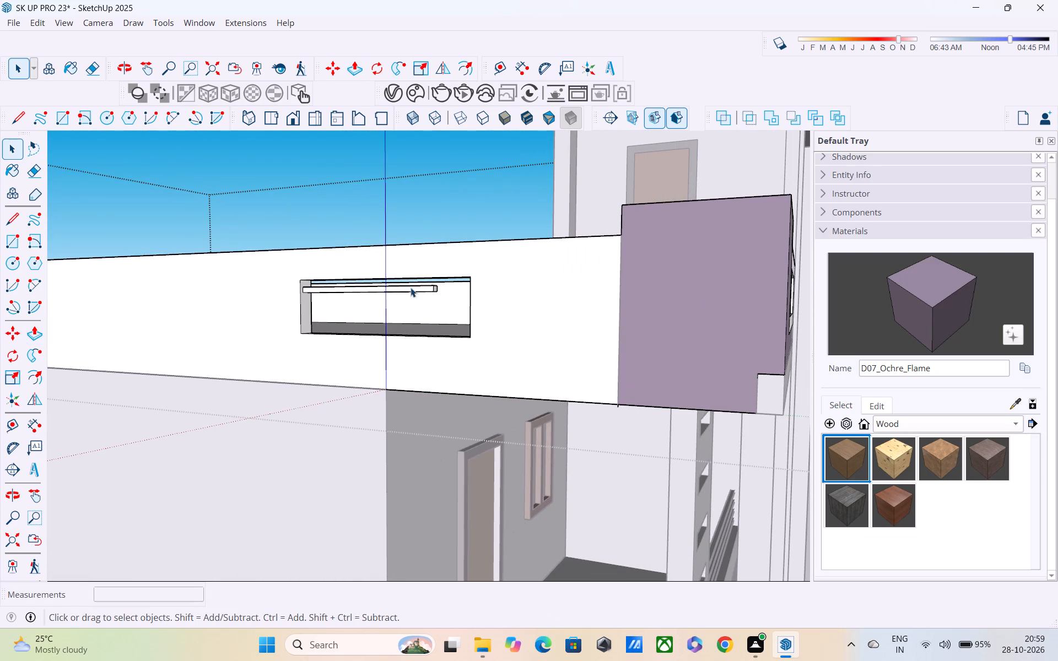
scroll(431, 294, "up", 1)
left_click(397, 199)
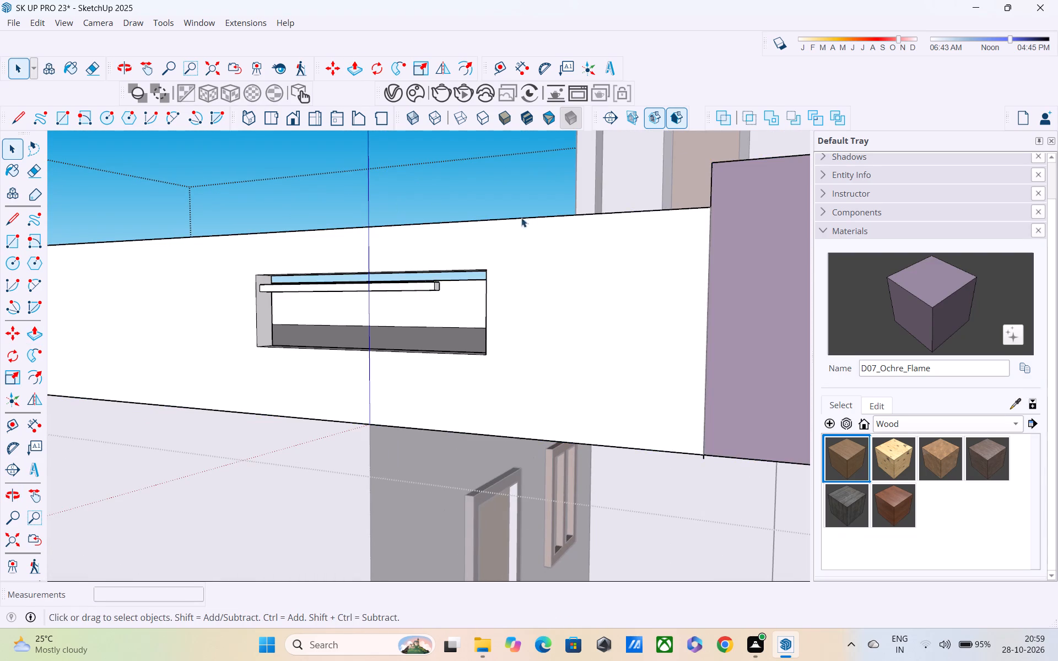
scroll(510, 210, "up", 1)
middle_click_drag(450, 270, 421, 226)
scroll(406, 278, "up", 4)
scroll(381, 354, "up", 4)
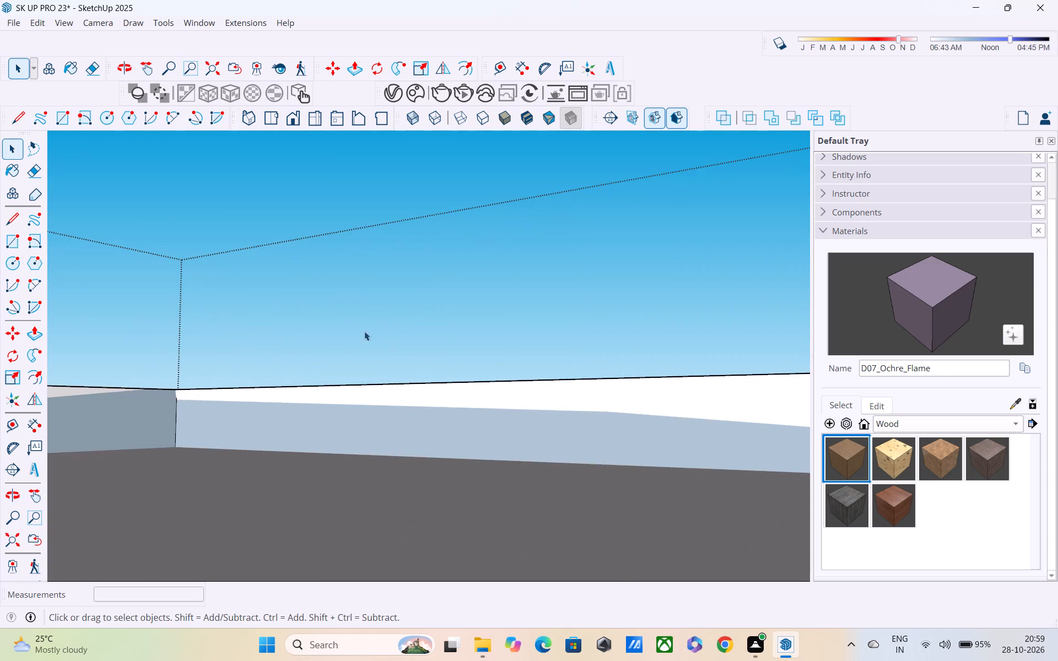
scroll(358, 311, "down", 4)
double_click(325, 232, "shift")
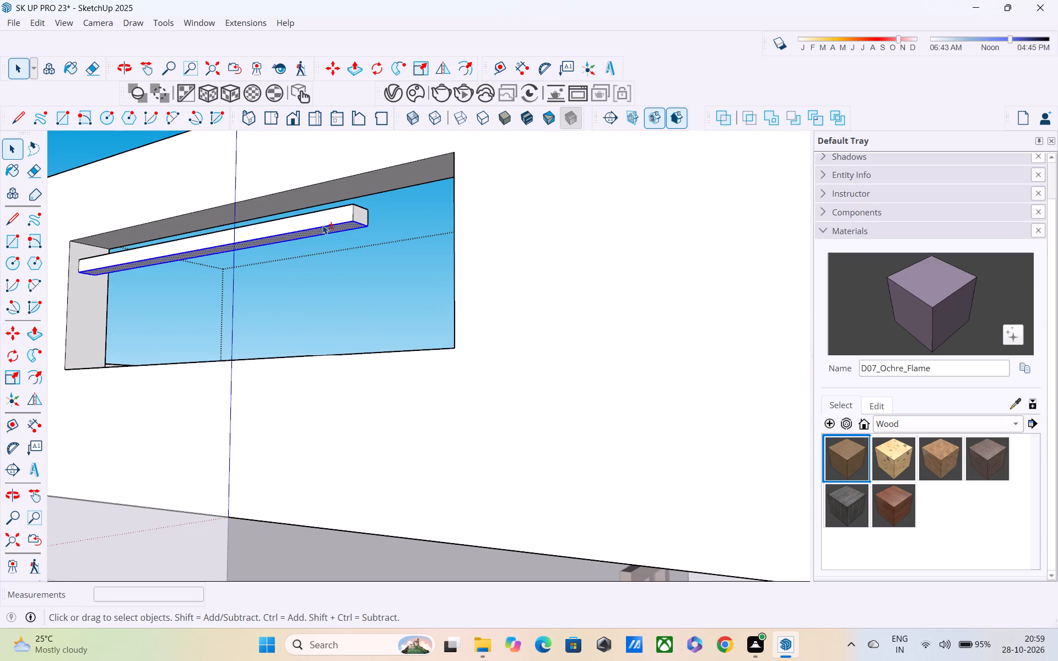
double_click(322, 225, "shift")
double_click(324, 221, "shift")
left_click(326, 227, "shift")
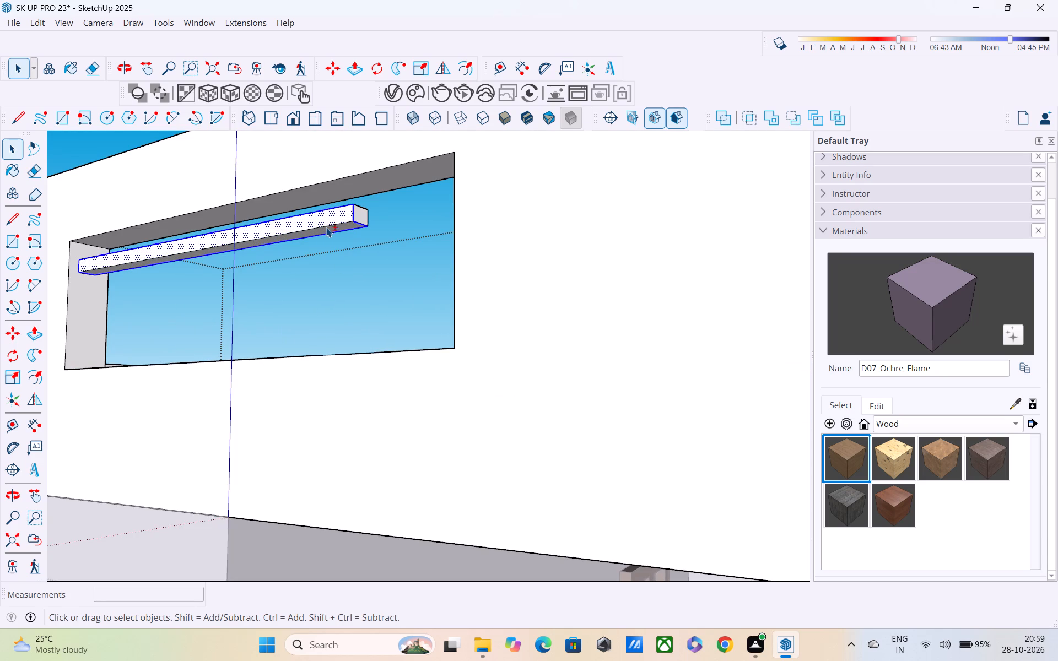
left_click(328, 229, "shift")
left_click(328, 229, "shift")
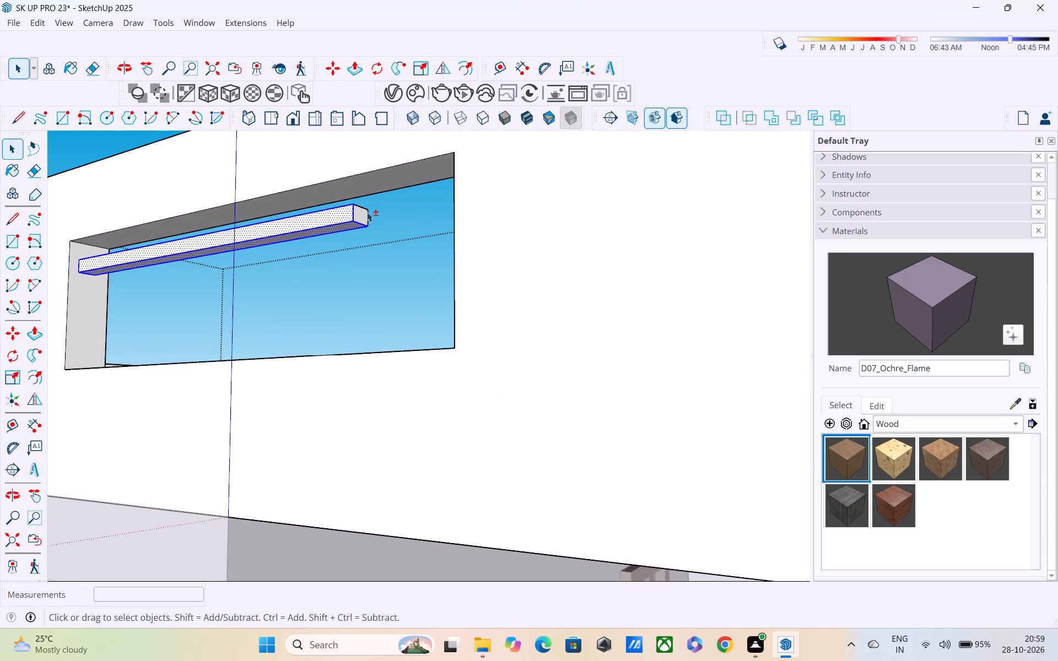
left_click(367, 212, "shift")
double_click(362, 215, "shift")
scroll(339, 224, "up", 3, "shift")
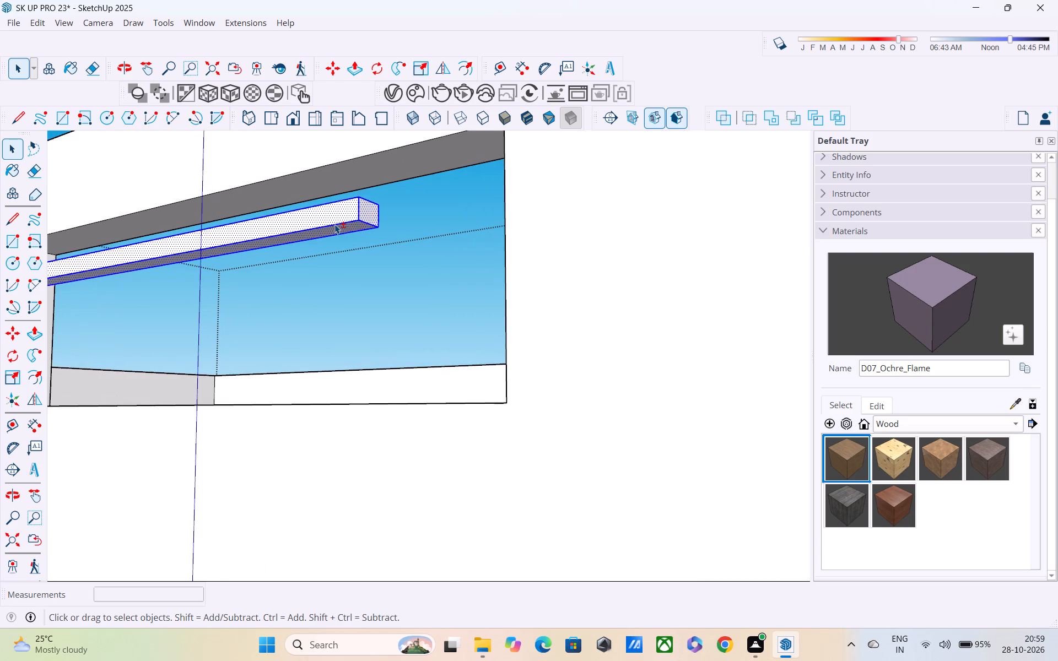
middle_click_drag(337, 230, 441, 382, "shift")
middle_click_drag(325, 211, 359, 227, "shift")
scroll(361, 254, "up", 4, "shift")
left_click(366, 263, "shift")
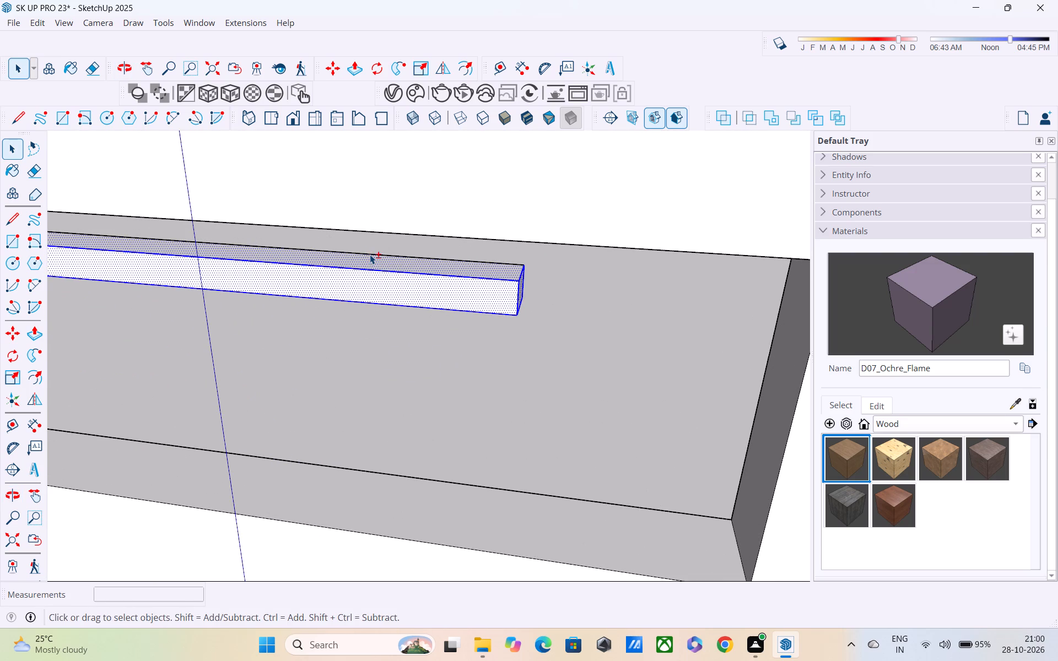
left_click(370, 254, "shift")
middle_click_drag(386, 263, 381, 97)
middle_click_drag(402, 210, 397, 117)
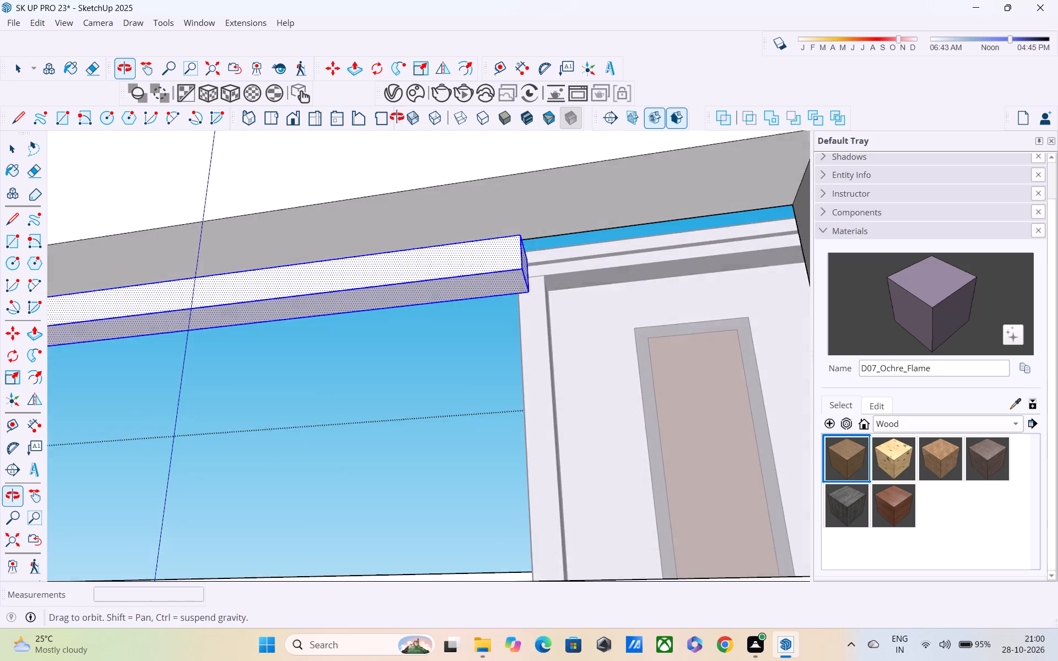
middle_click_drag(397, 117, 397, 107)
middle_click_drag(434, 266, 108, 274)
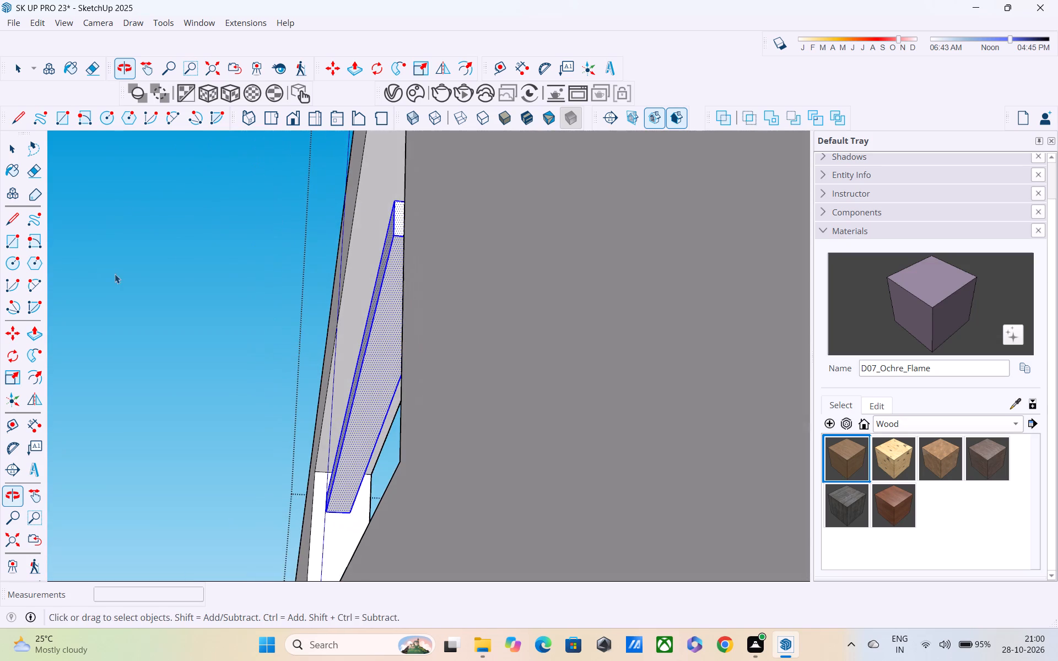
scroll(440, 205, "up", 3)
middle_click_drag(404, 245, 689, 253, "shift")
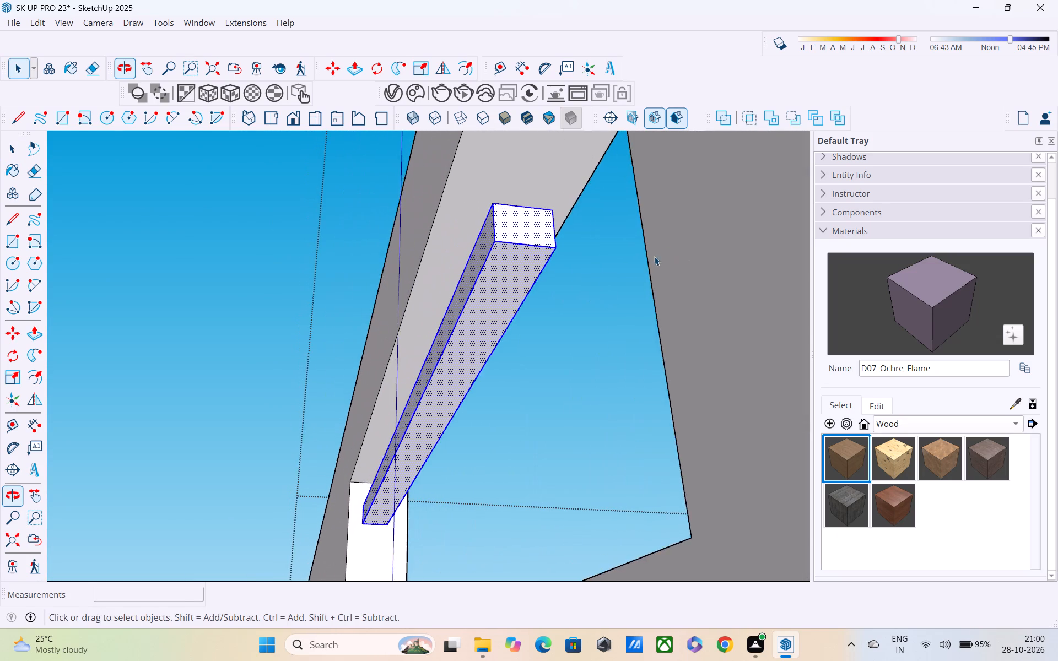
scroll(566, 254, "up", 3)
scroll(553, 245, "down", 4)
scroll(526, 254, "up", 4)
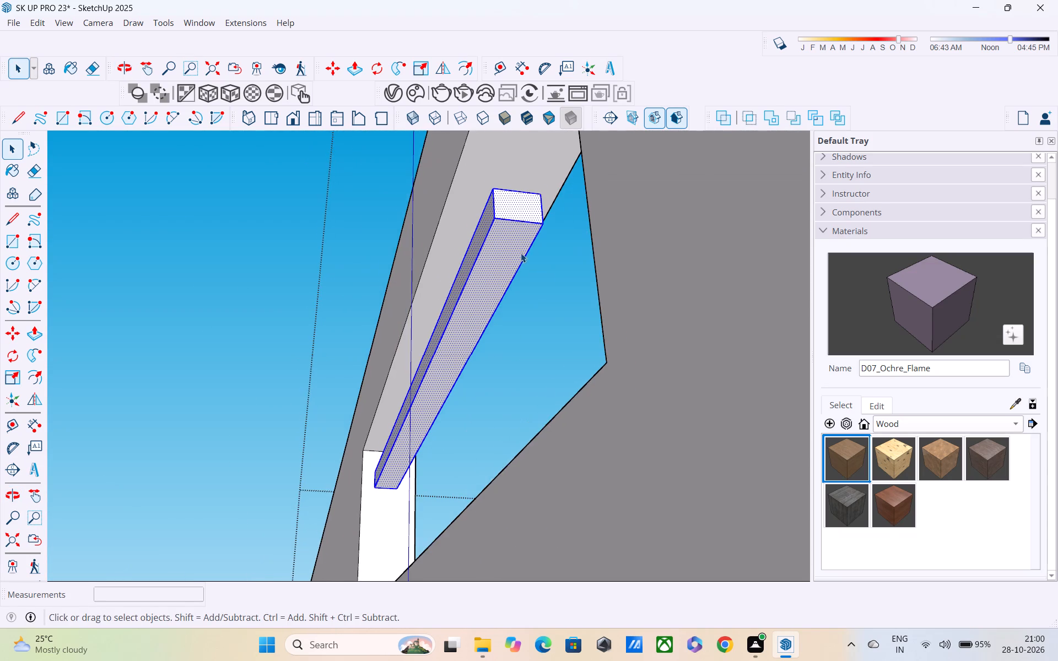
scroll(521, 252, "up", 2)
scroll(521, 252, "down", 1)
scroll(521, 252, "up", 7)
middle_click_drag(530, 231, 342, 318)
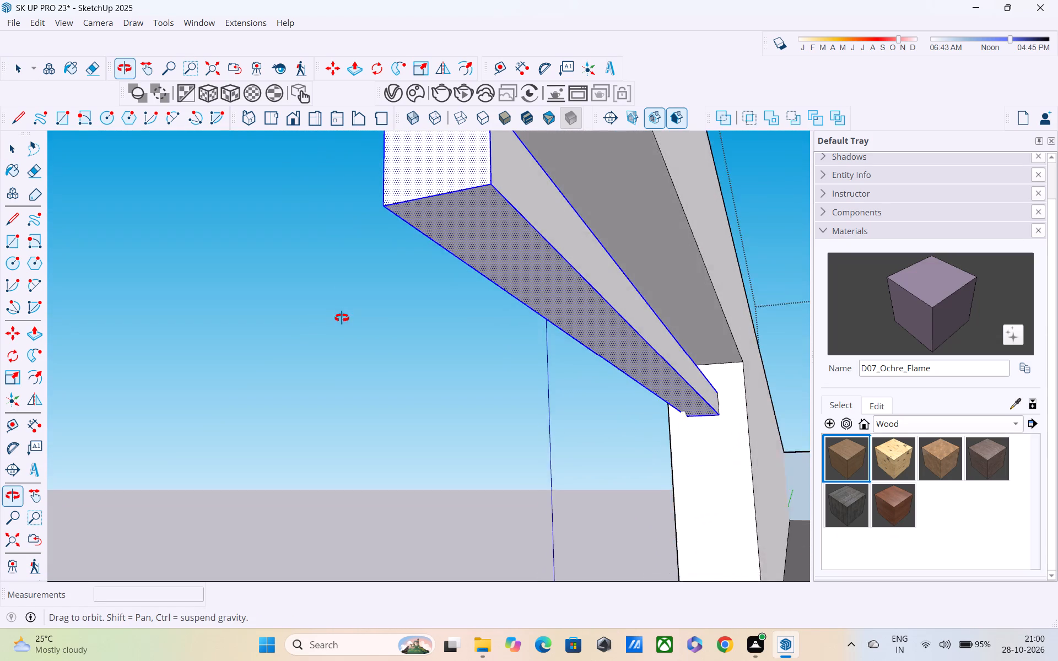
middle_click_drag(342, 318, 342, 319)
left_click(533, 199, "shift")
middle_click_drag(517, 190, 536, 195)
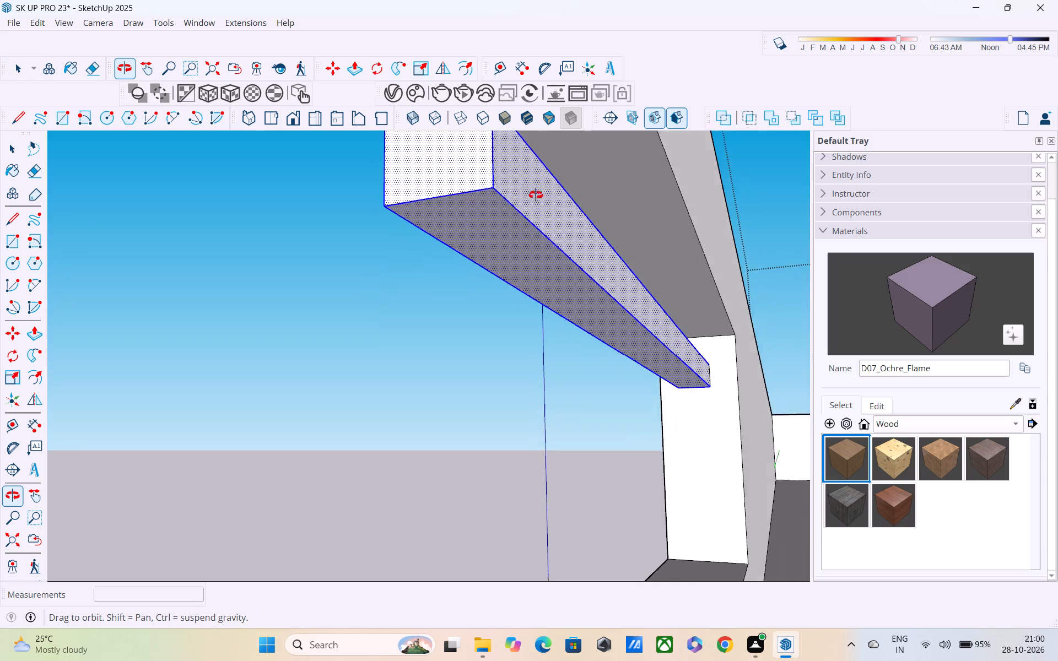
middle_click_drag(536, 195, 837, 223)
scroll(832, 207, "down", 4)
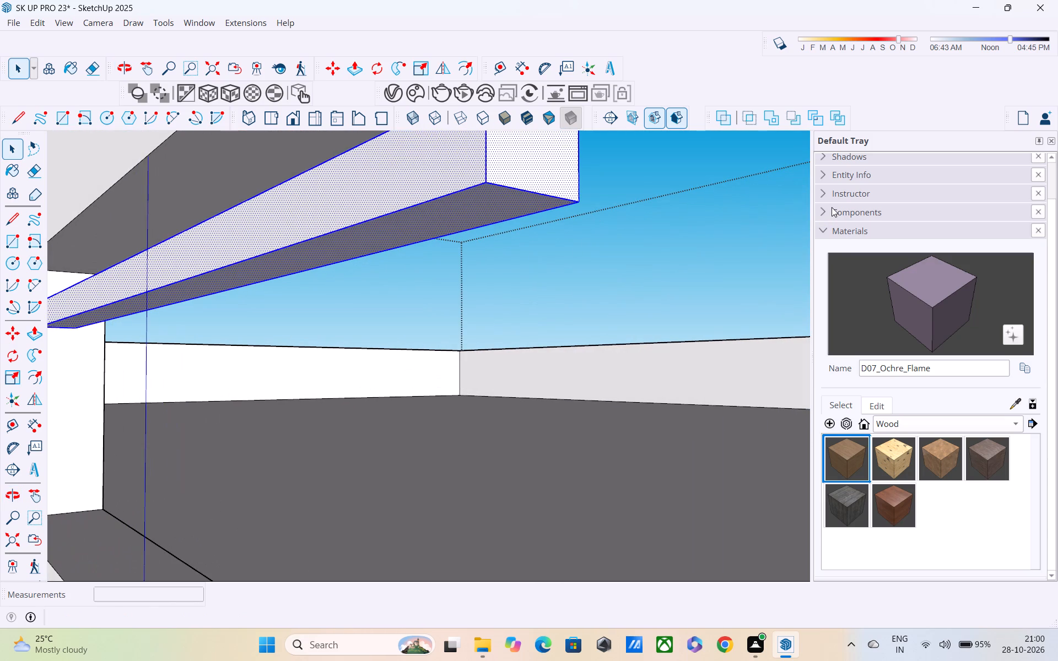
scroll(839, 227, "down", 10)
scroll(590, 272, "down", 8)
key("m")
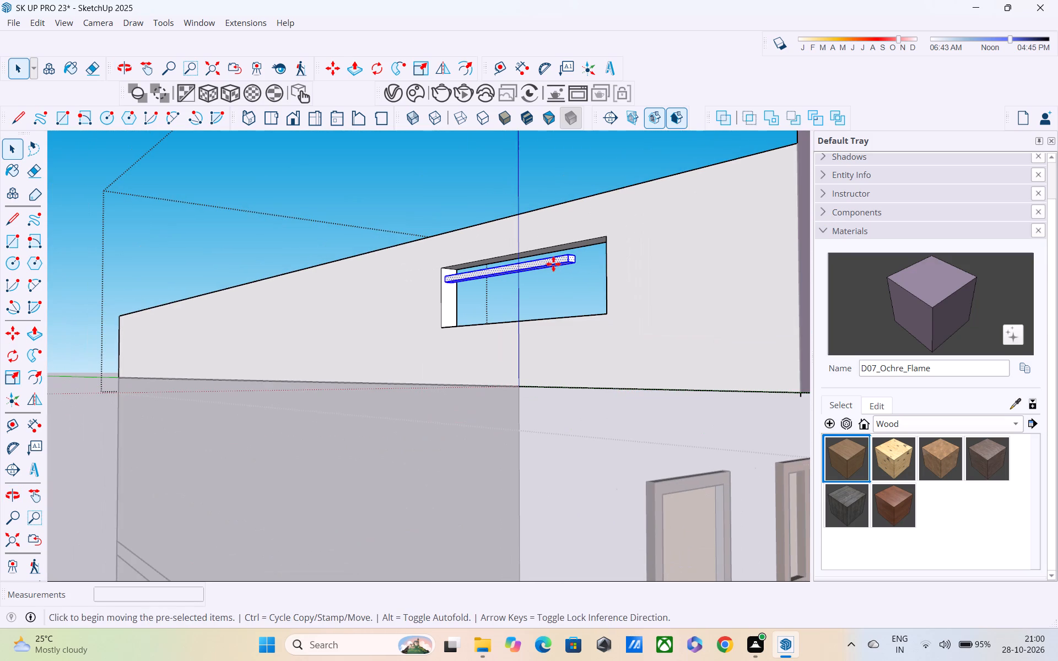
left_click(449, 283)
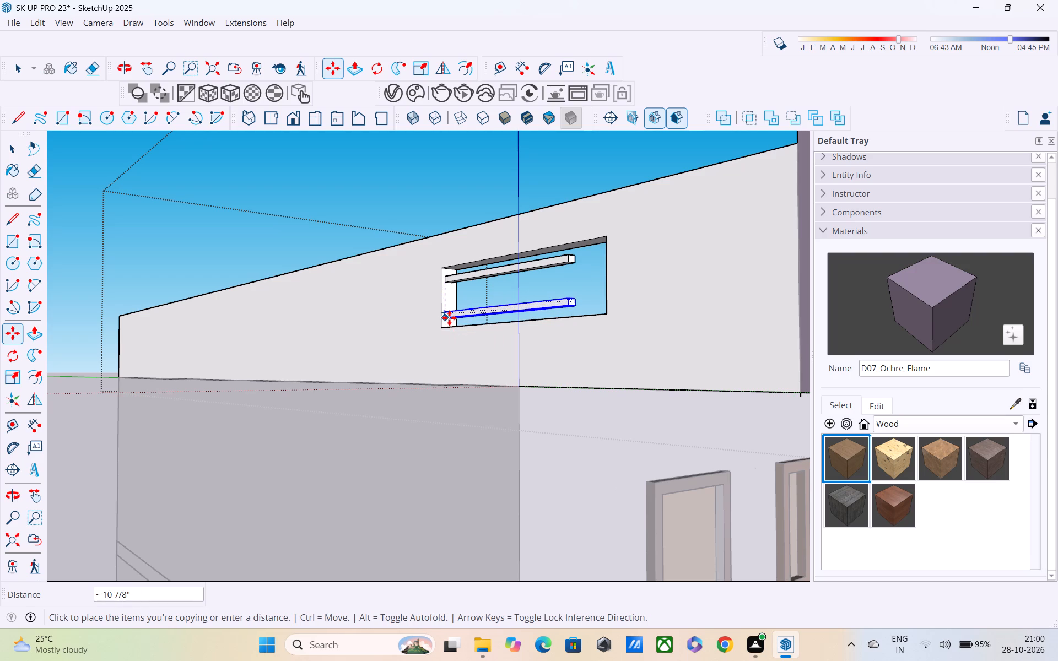
left_click(449, 318)
type("/3")
key("Return")
Extend the top bar's free end about 1' 1 11/16" to meet the opening's end face nearest the mauve section.
scroll(457, 313, "up", 4)
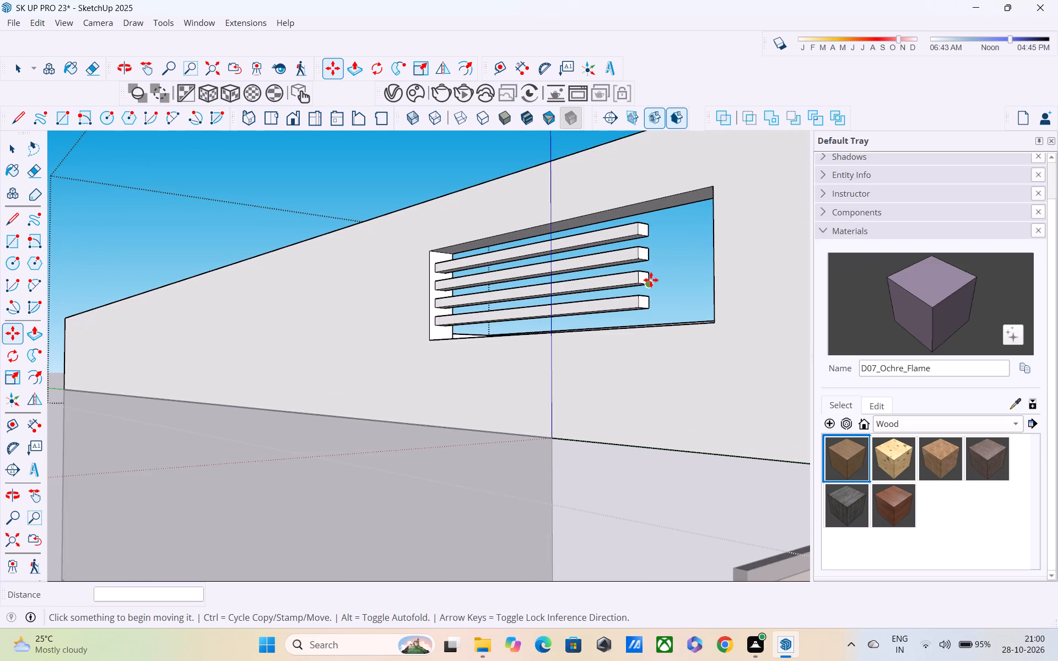
key("p")
scroll(660, 224, "up", 1)
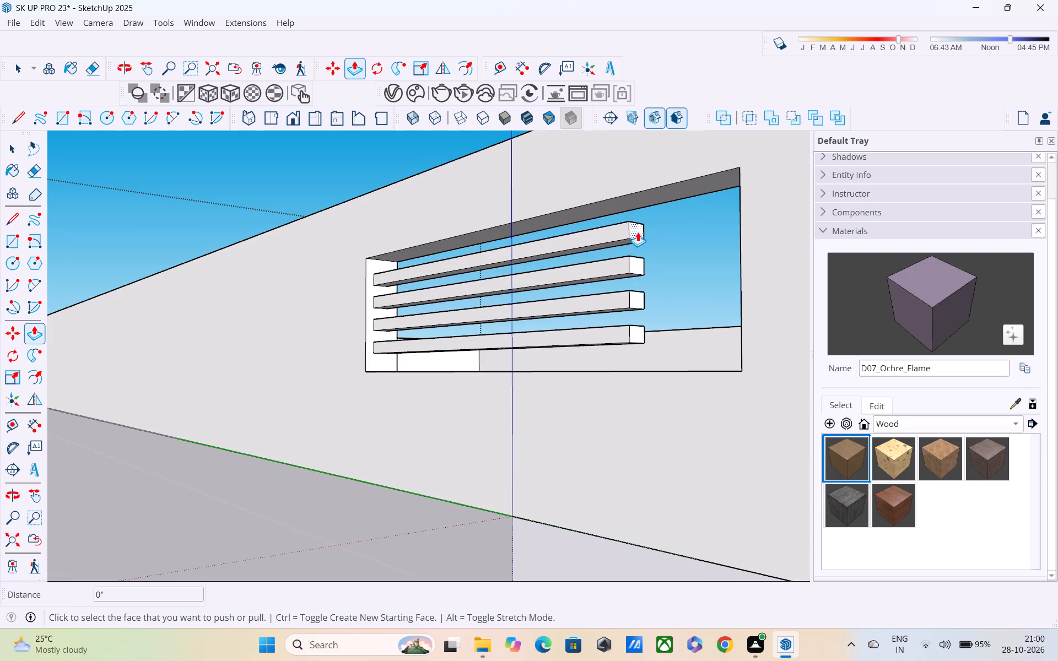
left_click(638, 232)
middle_click_drag(715, 242, 621, 251, "shift")
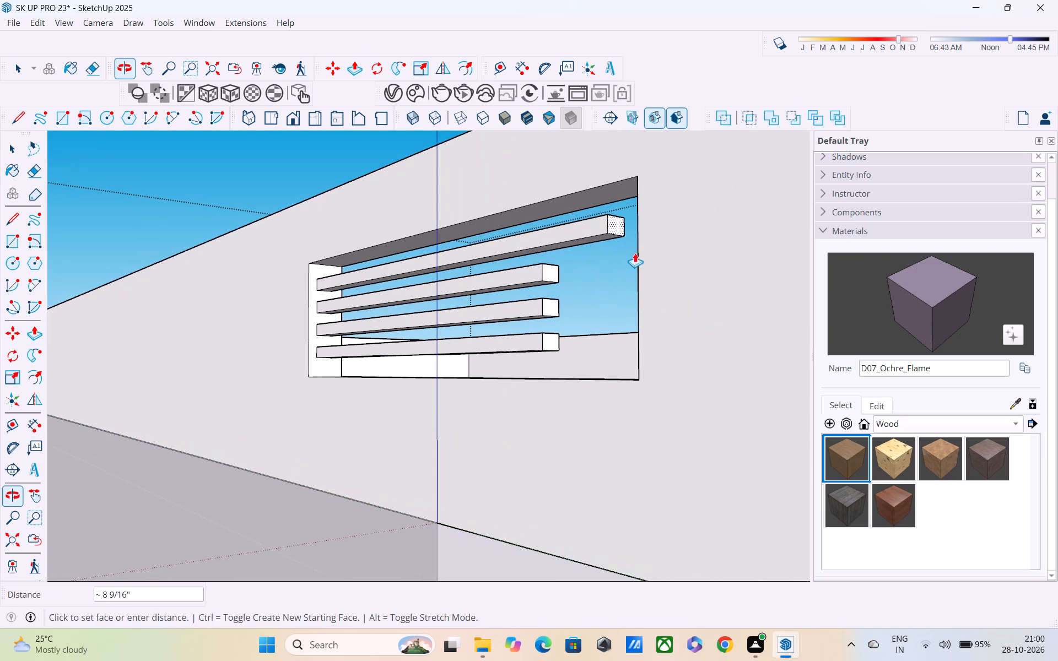
middle_click_drag(641, 256, 828, 294)
scroll(687, 259, "up", 4)
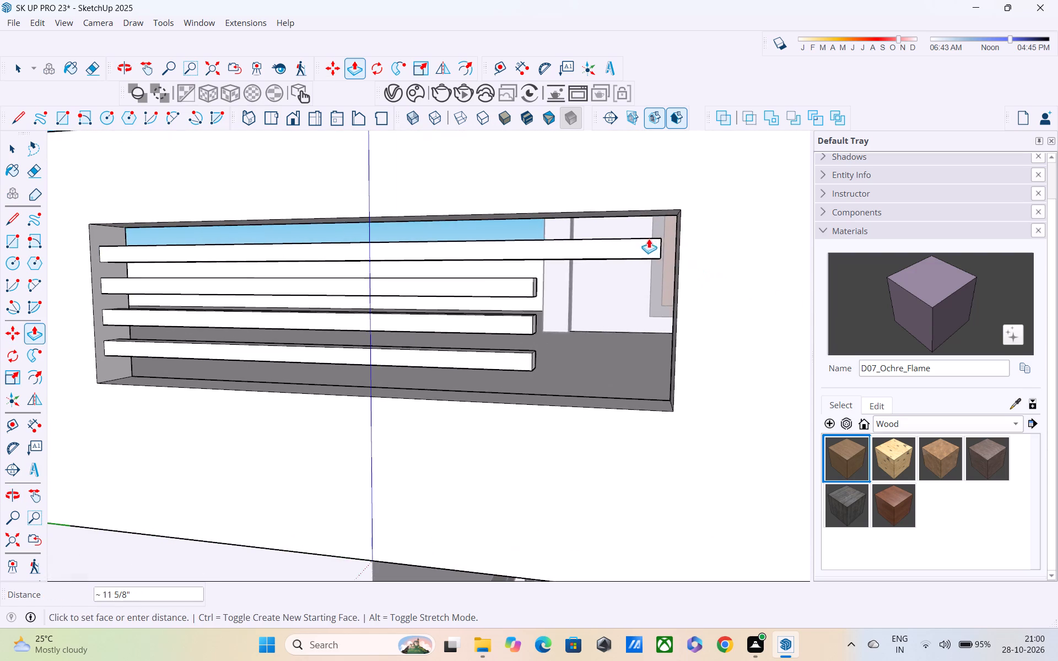
scroll(649, 239, "up", 1)
middle_click_drag(648, 238, 780, 252)
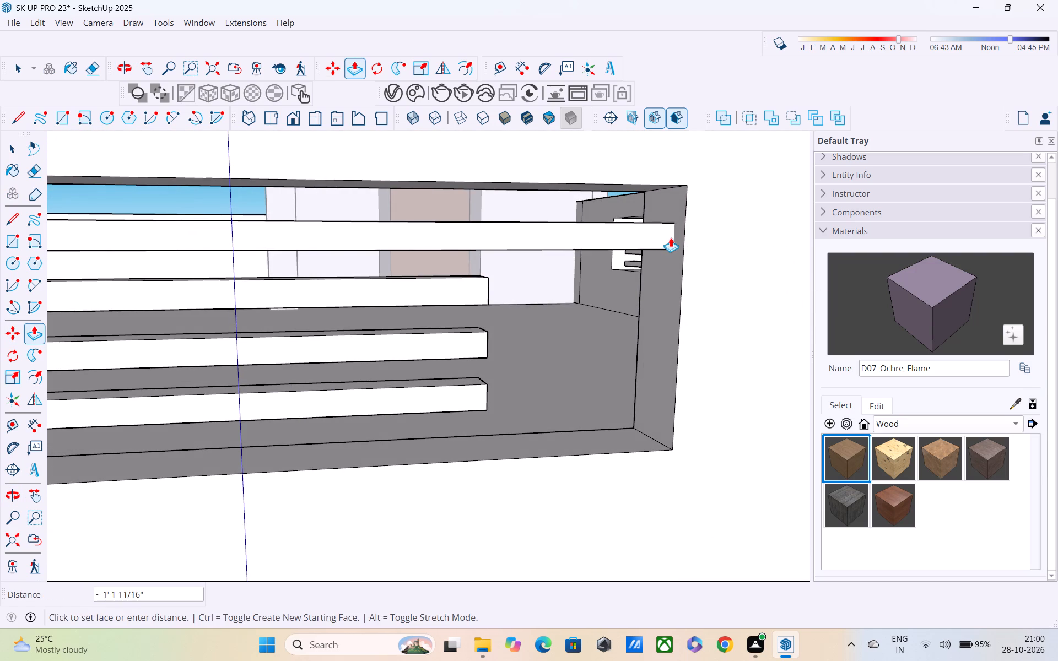
left_click(671, 237)
Extend the three lower bars by the same distance to the opening's end face, and close the parapet group.
middle_click_drag(626, 251, 435, 239)
scroll(526, 316, "up", 4)
scroll(498, 296, "down", 4)
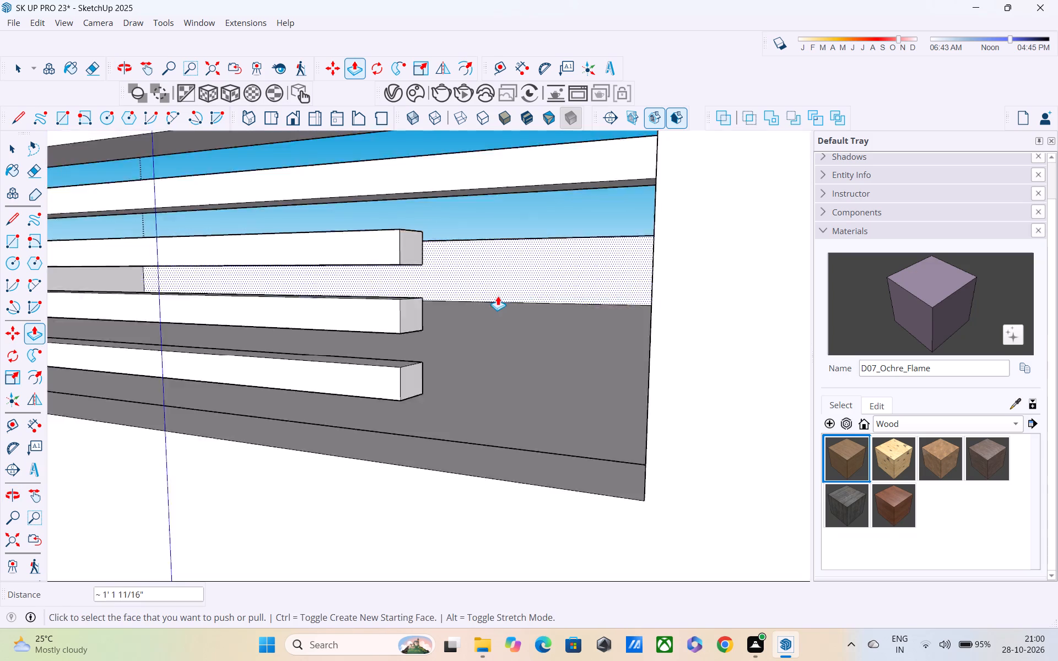
scroll(498, 296, "down", 1)
scroll(476, 283, "up", 5)
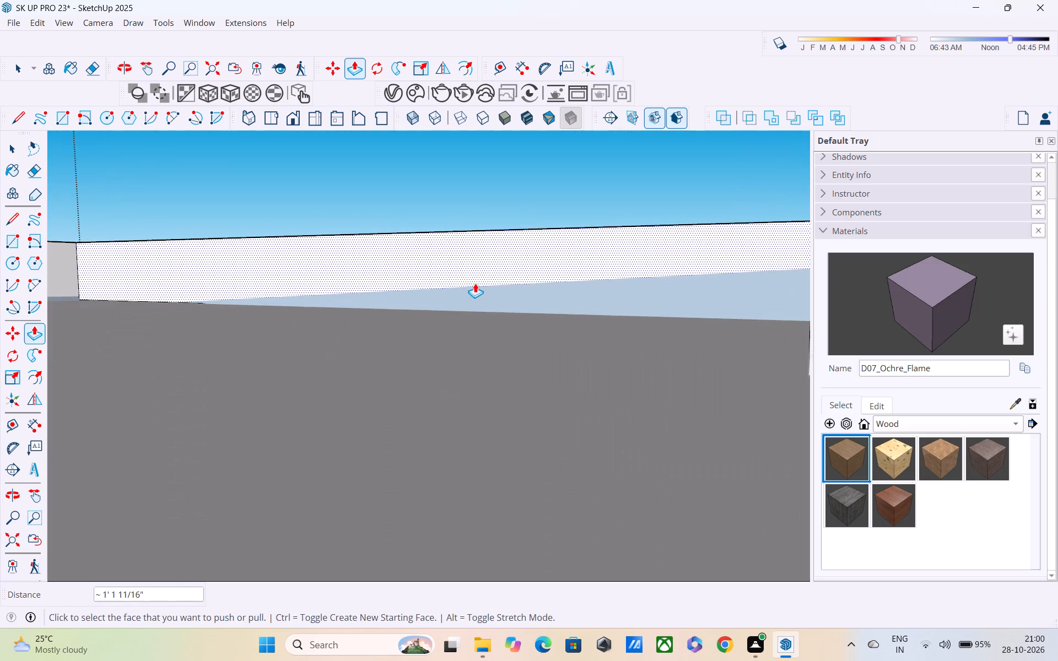
scroll(475, 283, "down", 5)
scroll(474, 285, "up", 4)
double_click(471, 277)
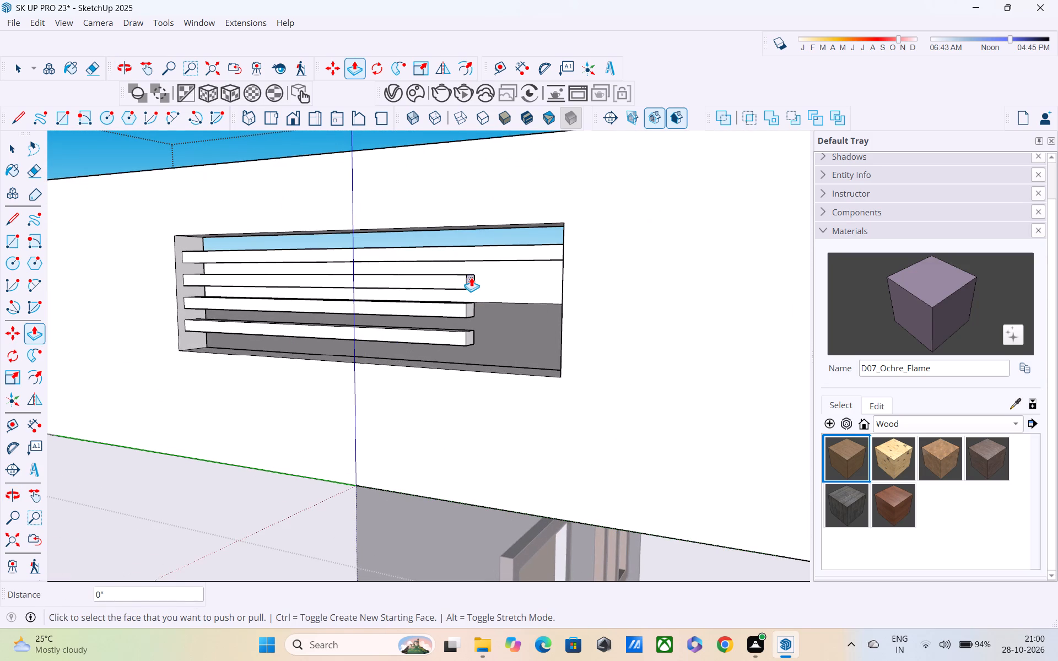
double_click(472, 305)
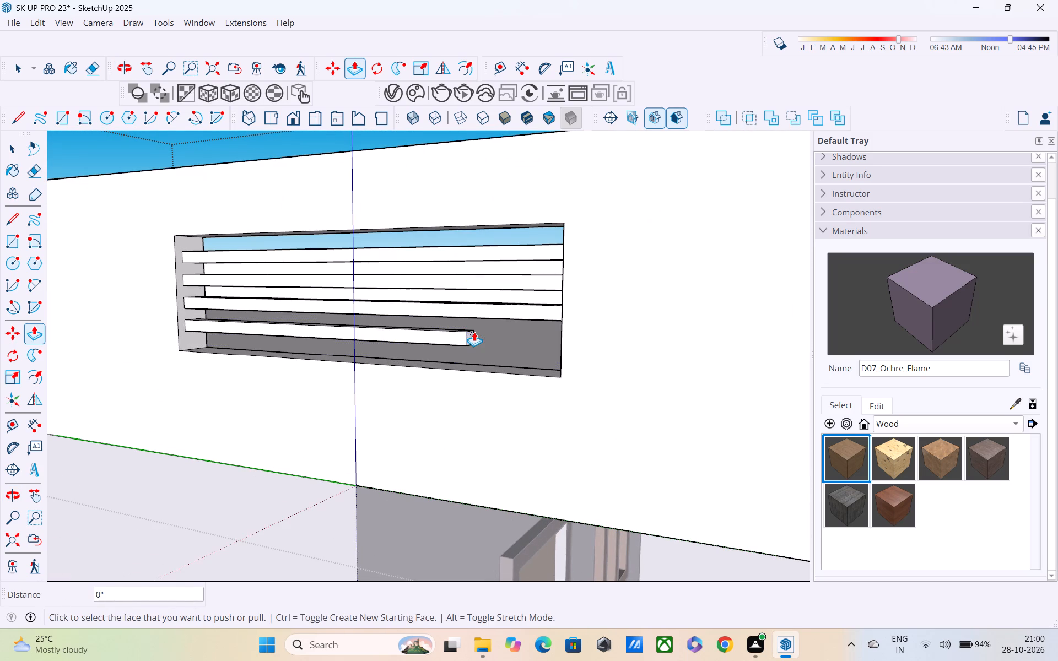
double_click(474, 332)
scroll(474, 328, "down", 7)
scroll(501, 294, "down", 1)
scroll(508, 285, "up", 1)
key("space")
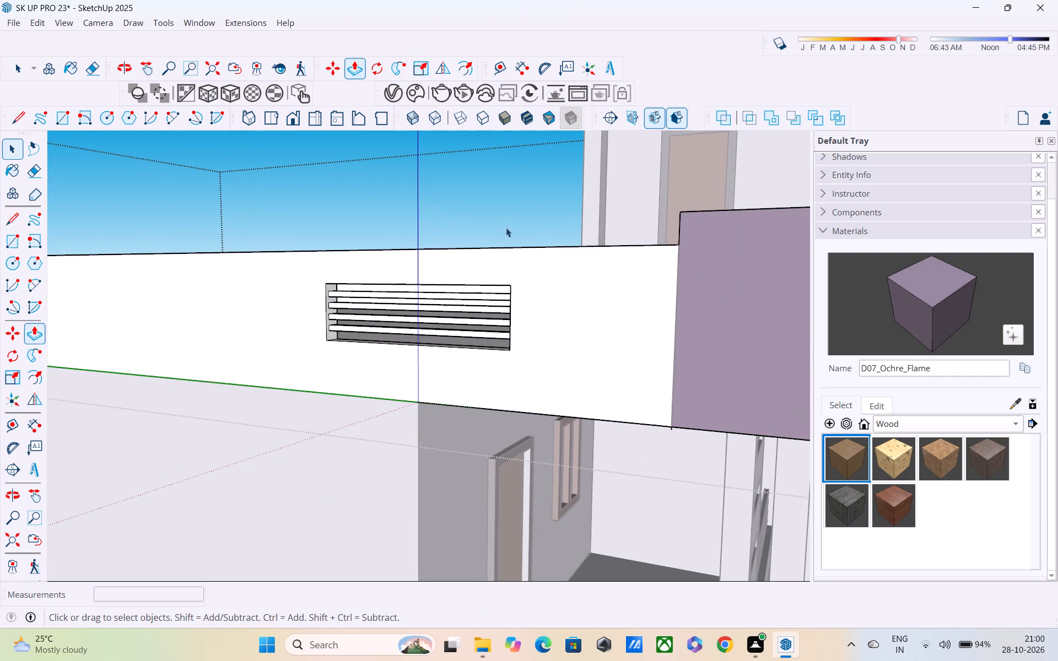
left_click(503, 206)
middle_click_drag(513, 305, 529, 199)
scroll(531, 214, "down", 6)
scroll(509, 254, "down", 5)
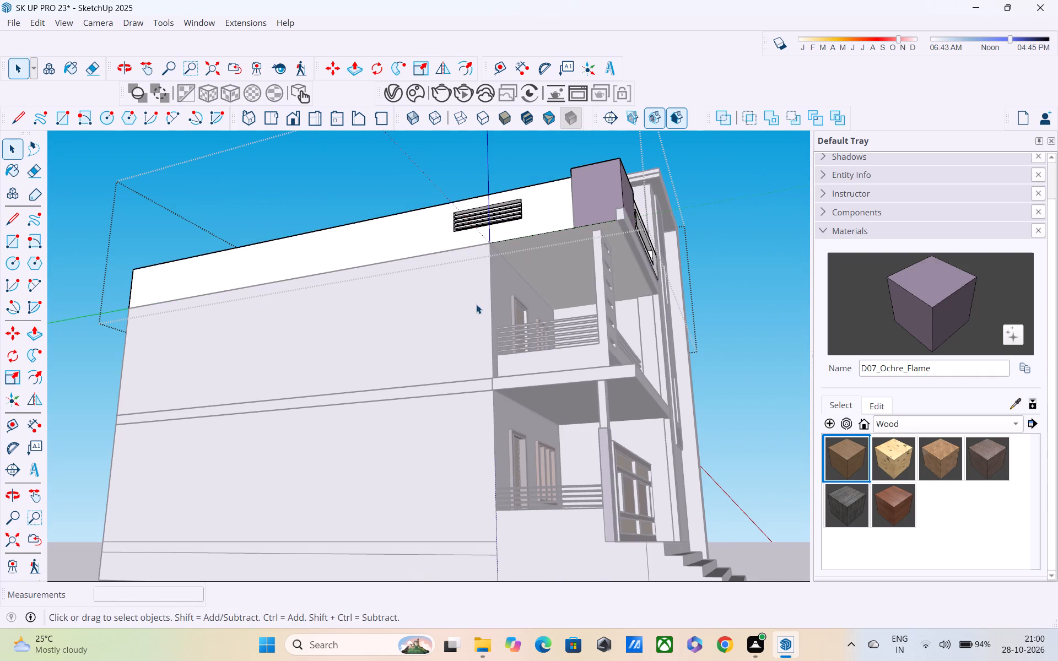
scroll(429, 367, "down", 3)
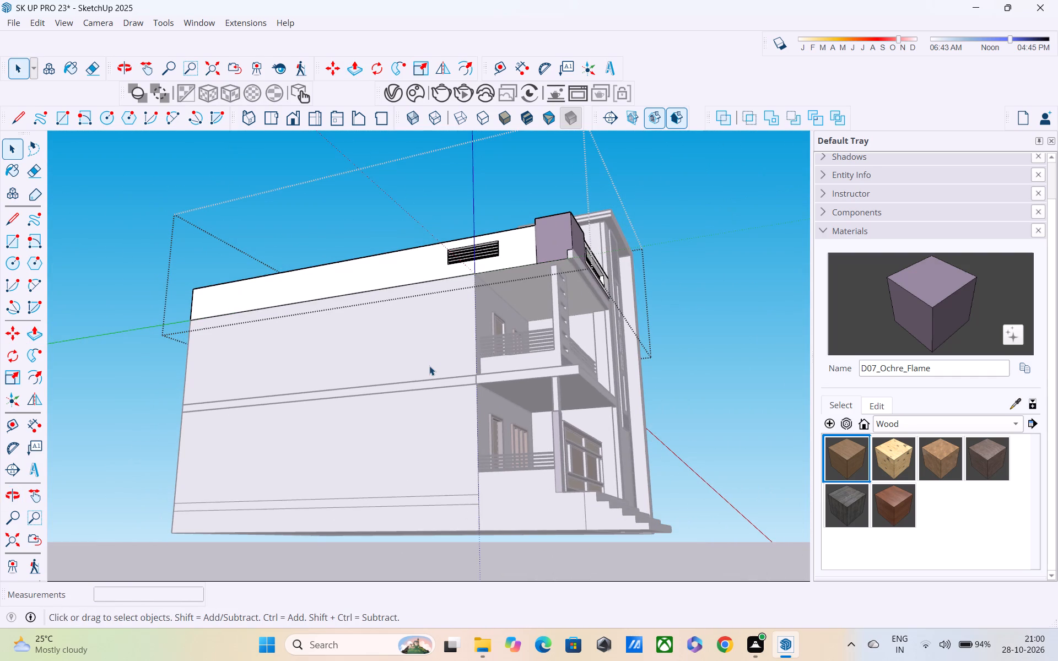
middle_click_drag(366, 385, 416, 427)
left_click(284, 189)
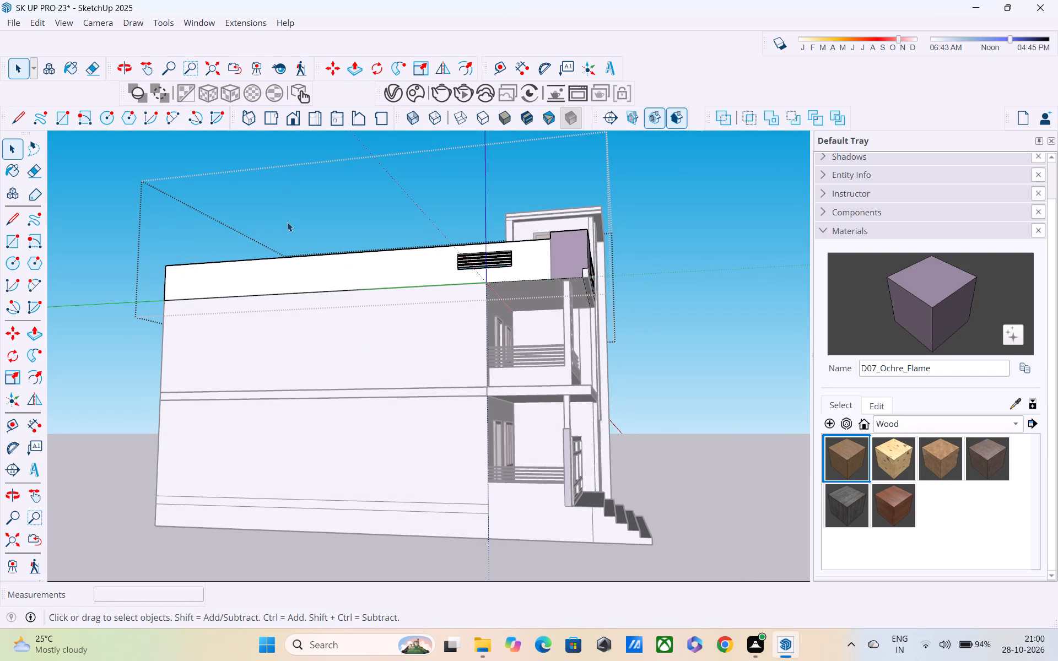
left_click(85, 210)
Examine the house from the side and front corner, checking the new barred parapet opening against the front one.
middle_click_drag(254, 292, 312, 329)
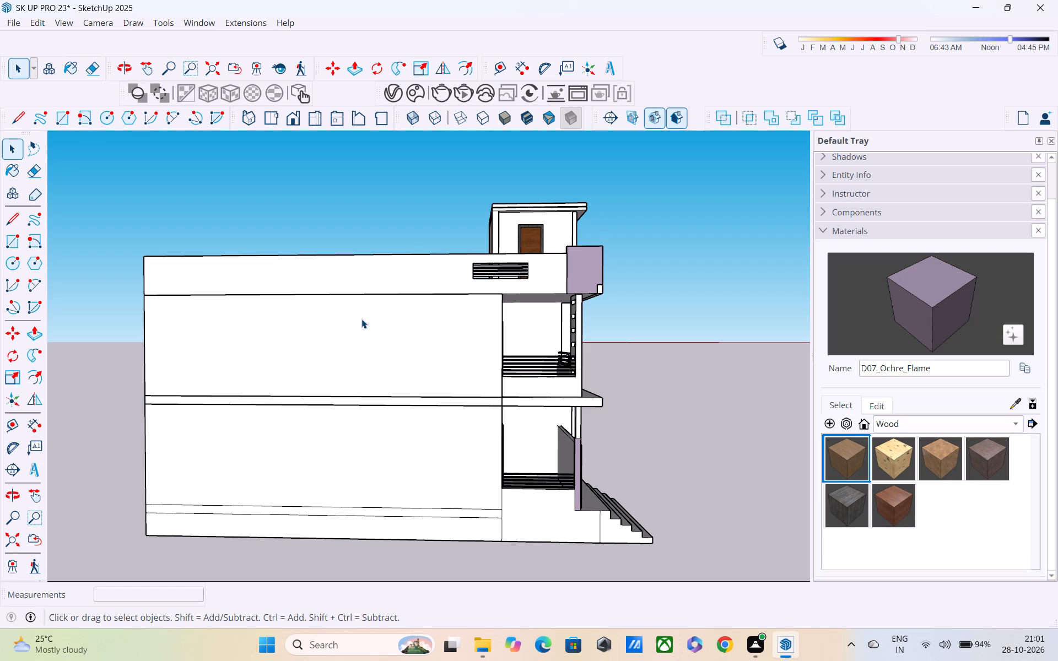
middle_click_drag(388, 351, 313, 296)
middle_click_drag(341, 348, 311, 274)
middle_click_drag(338, 344, 312, 451)
middle_click_drag(330, 363, 305, 397)
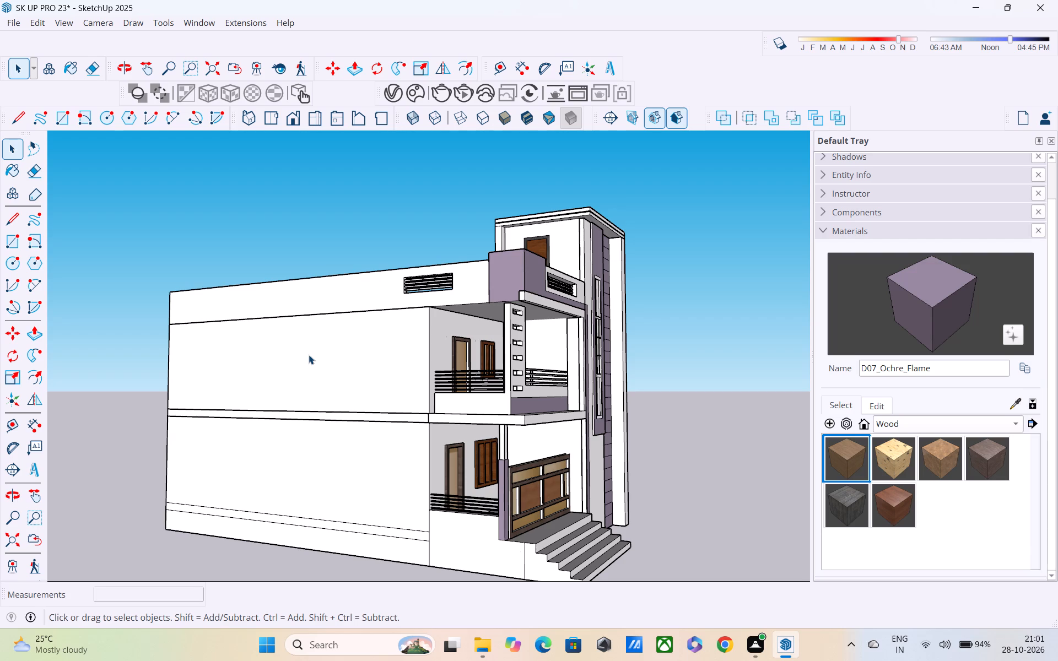
middle_click_drag(335, 355, 390, 377)
middle_click_drag(377, 362, 479, 389)
Open the upper-storey wall group and draw a roughly 6' square window rectangle on the long side wall, towards the house front.
middle_click_drag(479, 389, 479, 388)
middle_click_drag(412, 379, 447, 334)
middle_click_drag(446, 334, 430, 294)
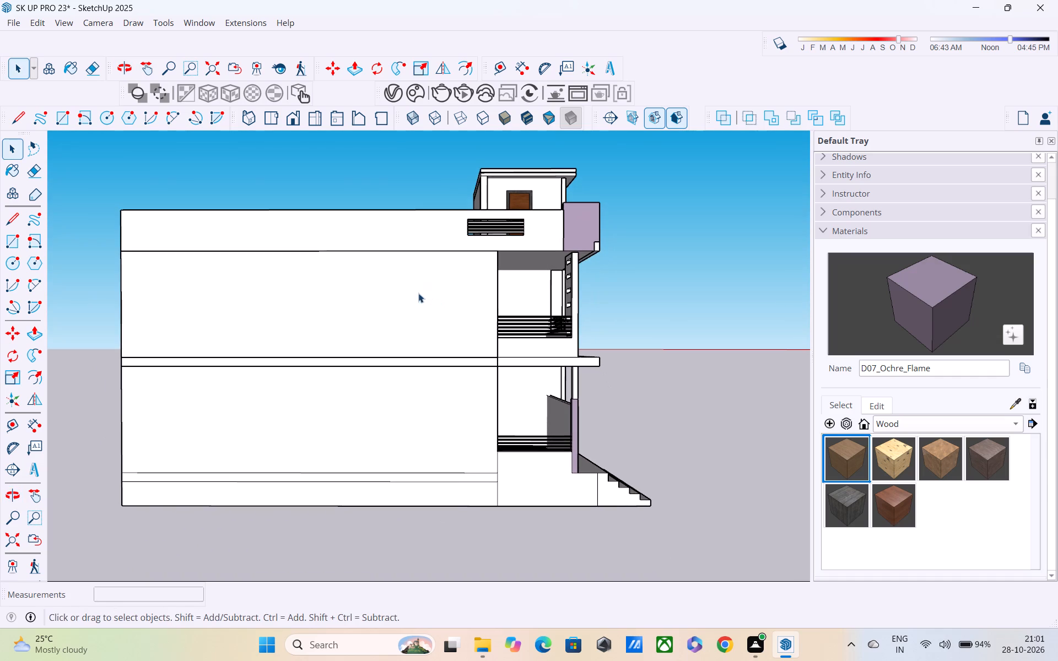
key("space")
double_click(357, 303)
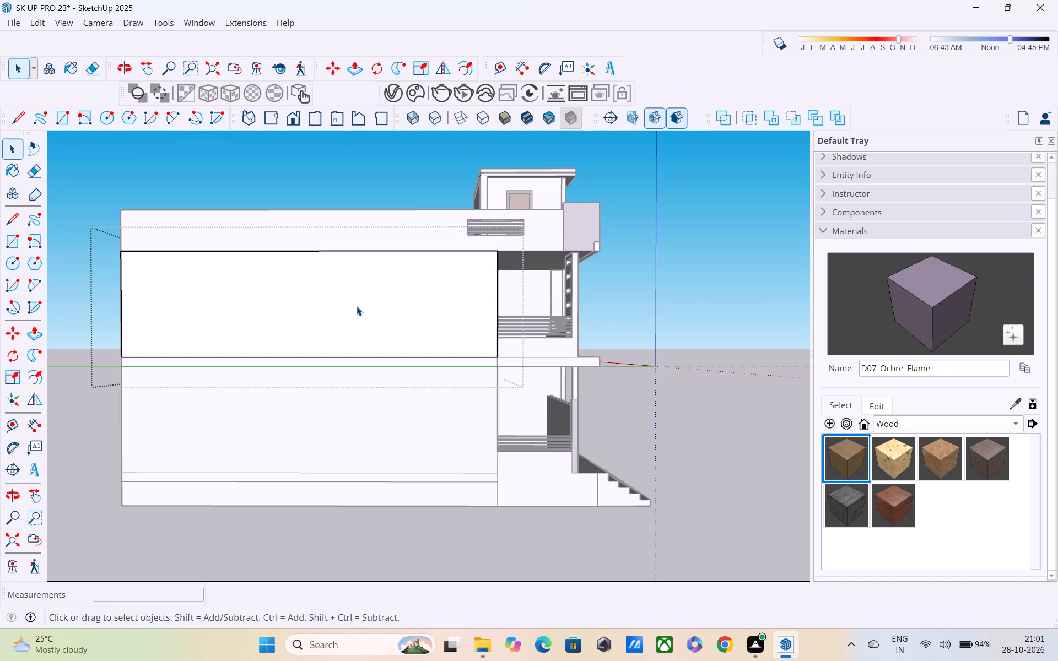
key("r")
left_click(349, 278)
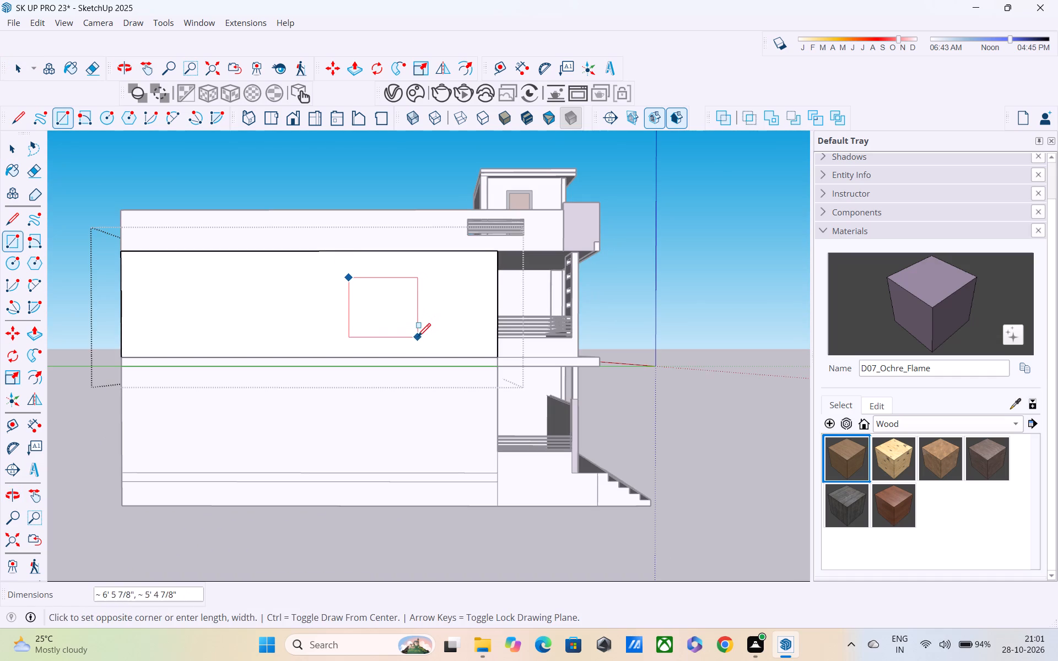
left_click(415, 346)
Offset the window rectangle's outline 4" inwards to form the frame border.
key("space")
left_click(377, 315)
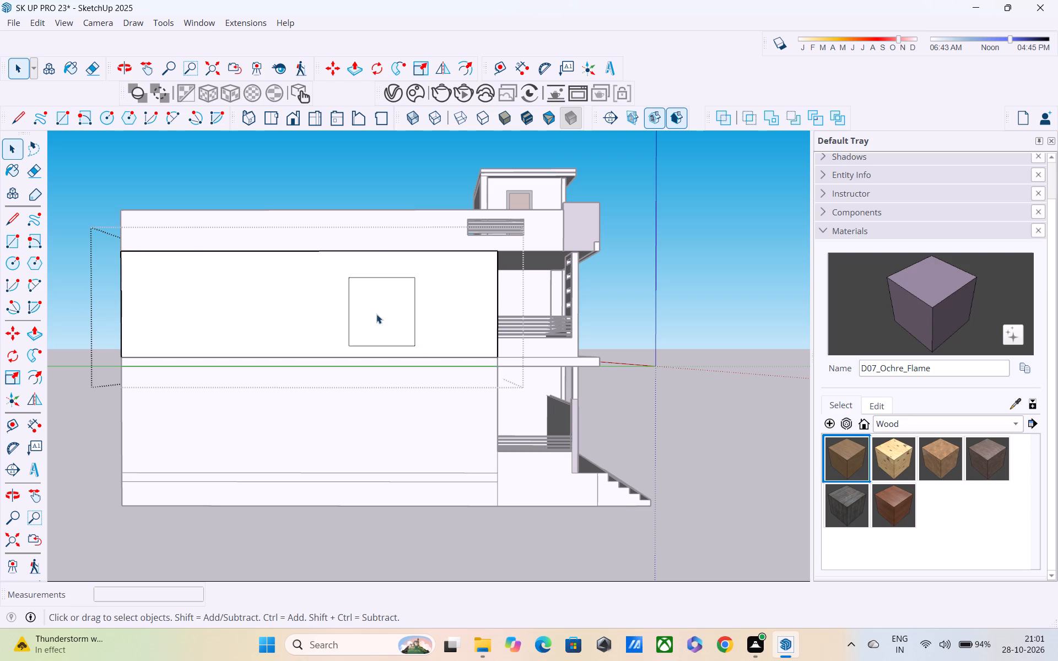
key("f")
left_click(375, 314)
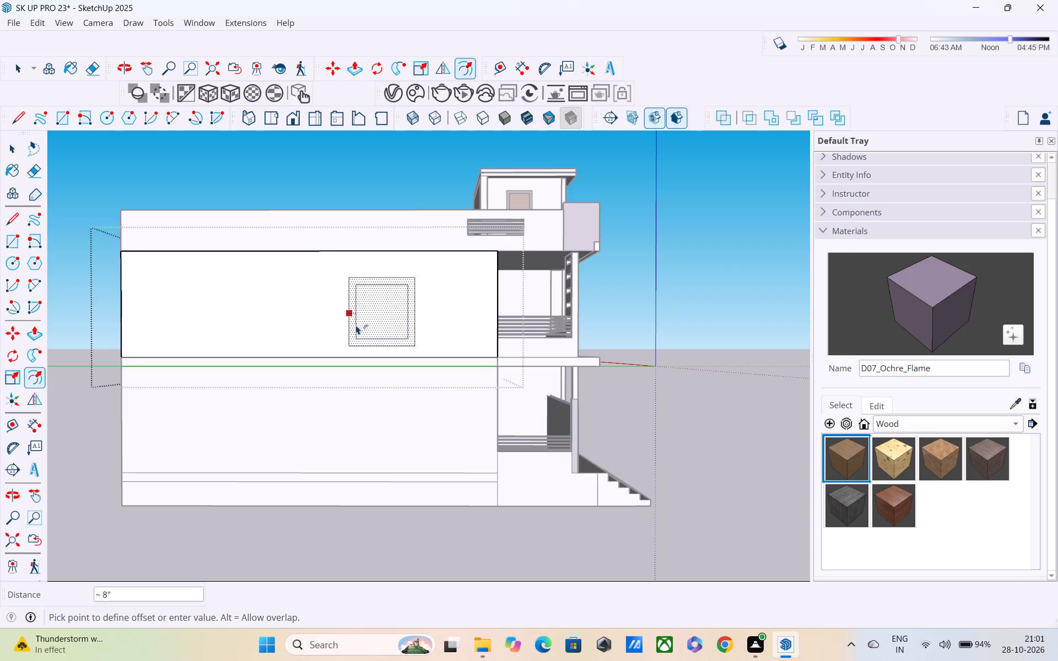
type("4\"")
key("Return")
key("space")
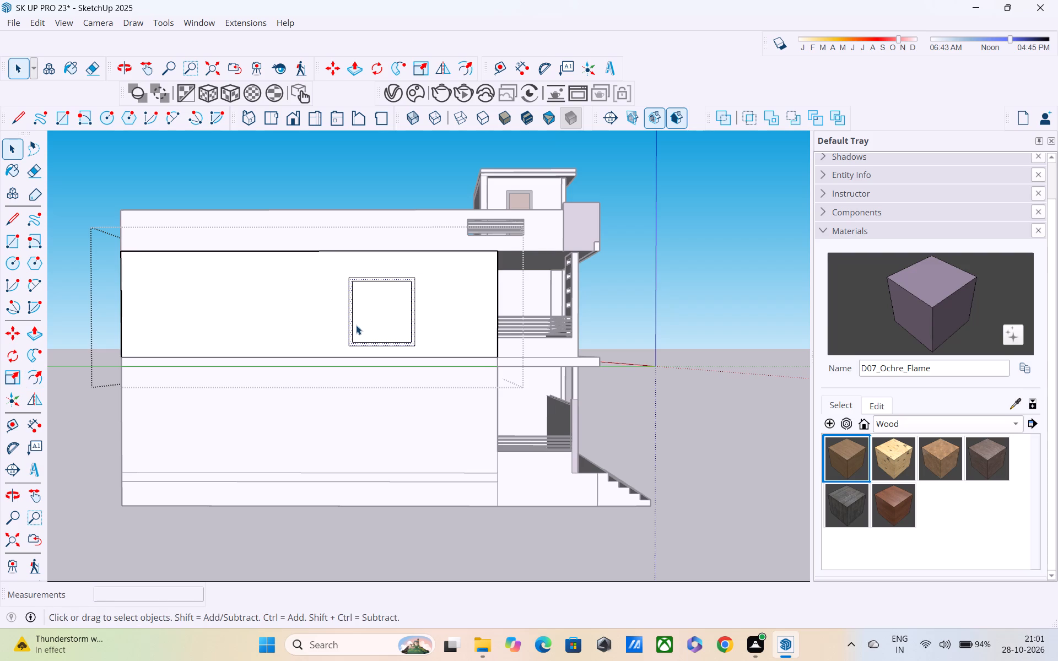
Draw a vertical centre line about 5' 8 5/8" long between the inner rectangle's top and bottom edge midpoints.
scroll(357, 319, "up", 2)
key("k")
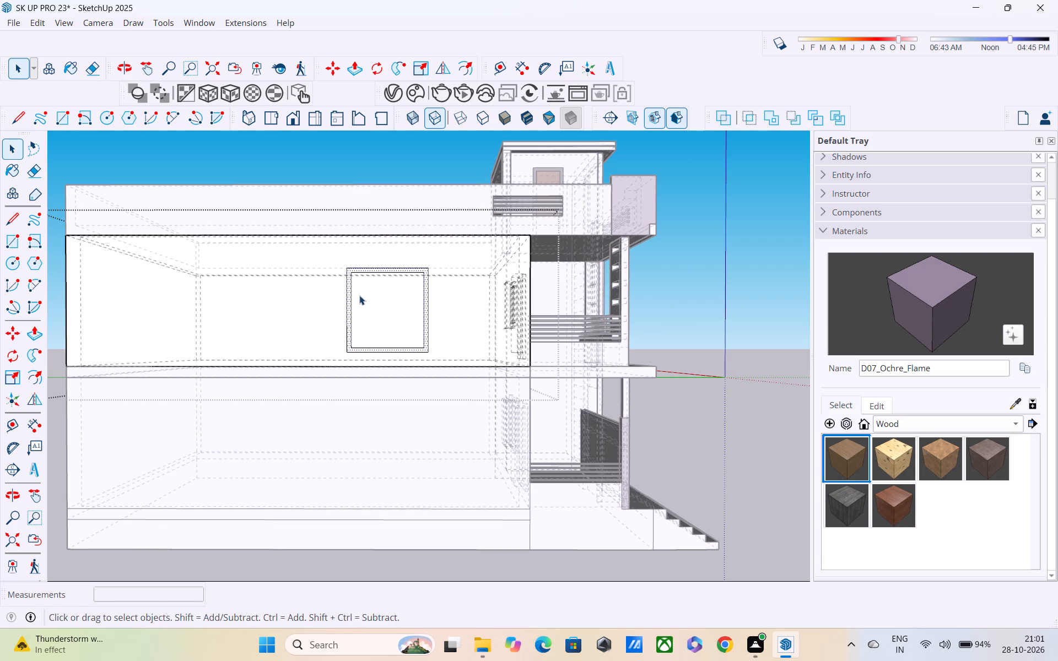
key("k")
key("l")
scroll(368, 277, "up", 2)
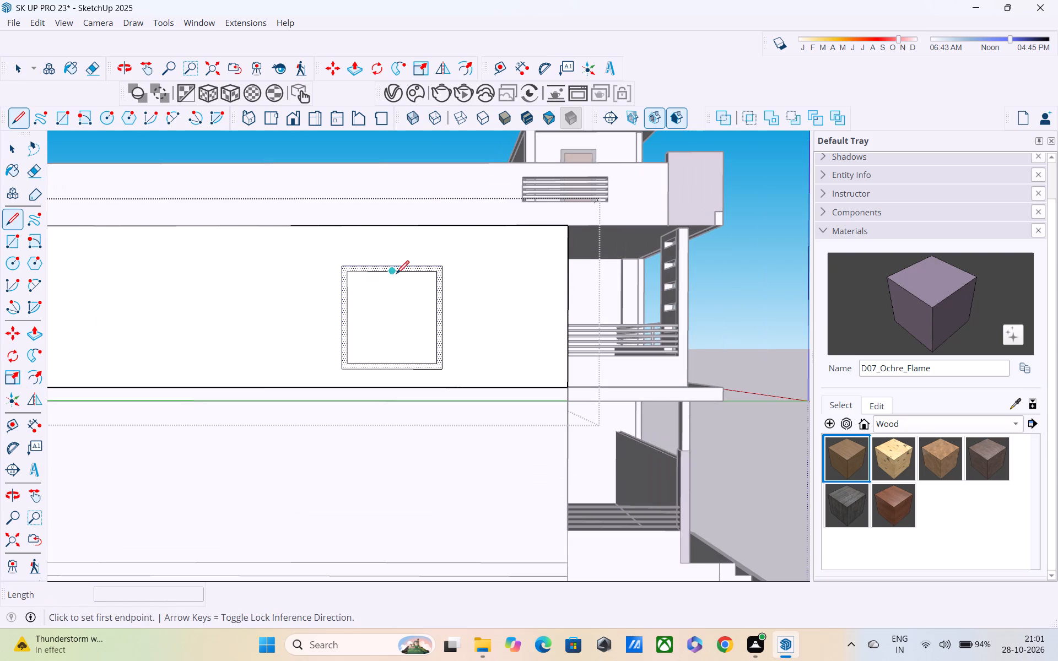
left_click(397, 274)
left_click(388, 362)
type("c")
key("space")
Copy the vertical centre line 4" towards the house front to form the window's middle mullion.
scroll(387, 362, "up", 2)
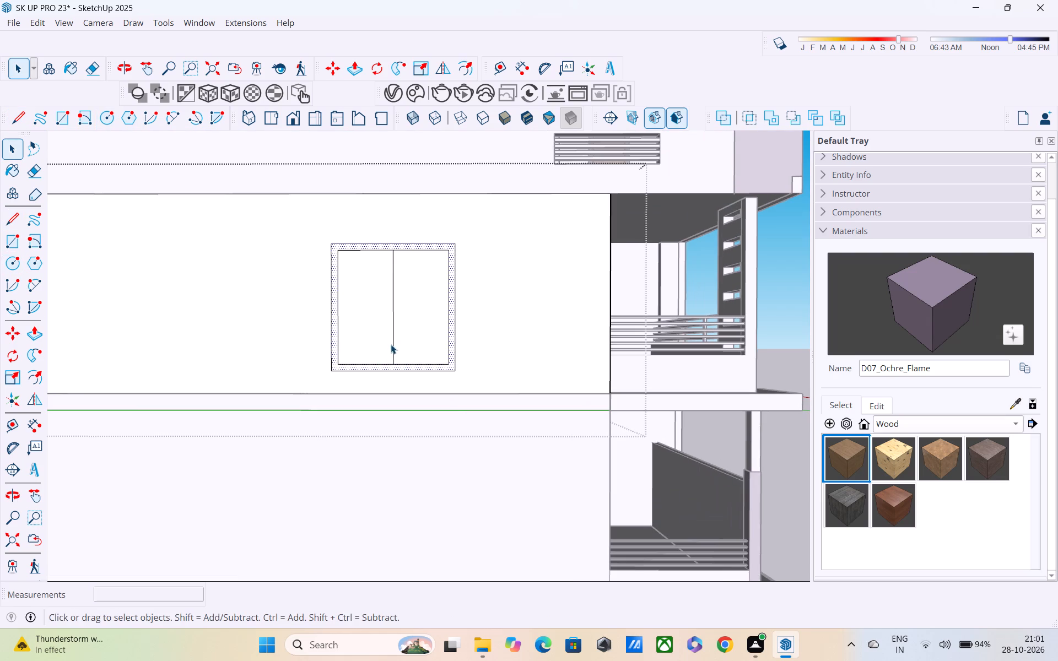
left_click(395, 324)
key("m")
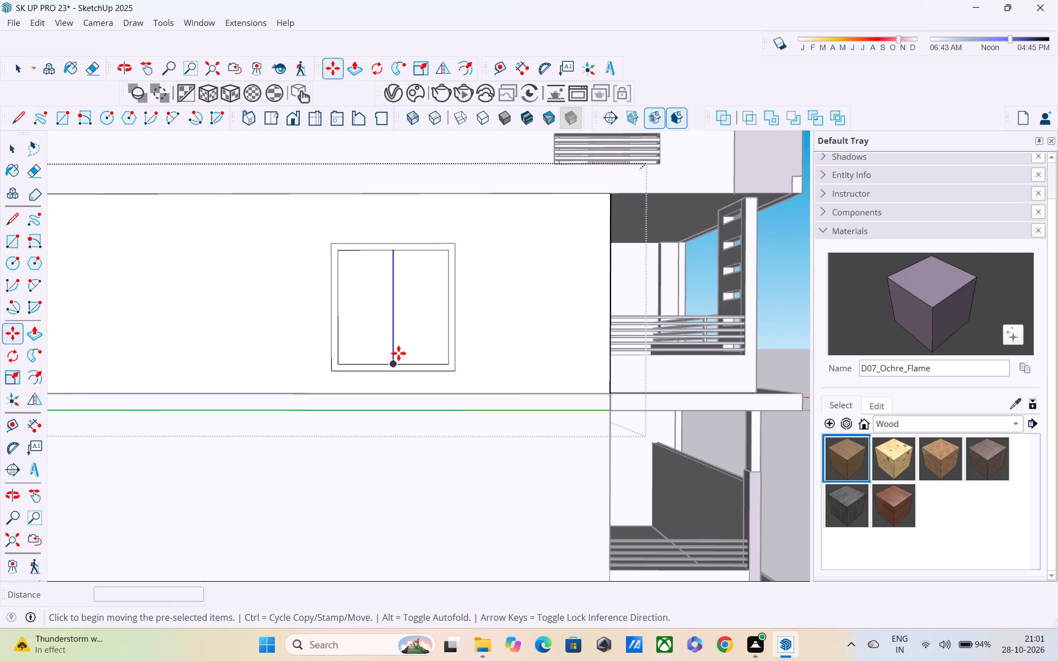
left_click(394, 362)
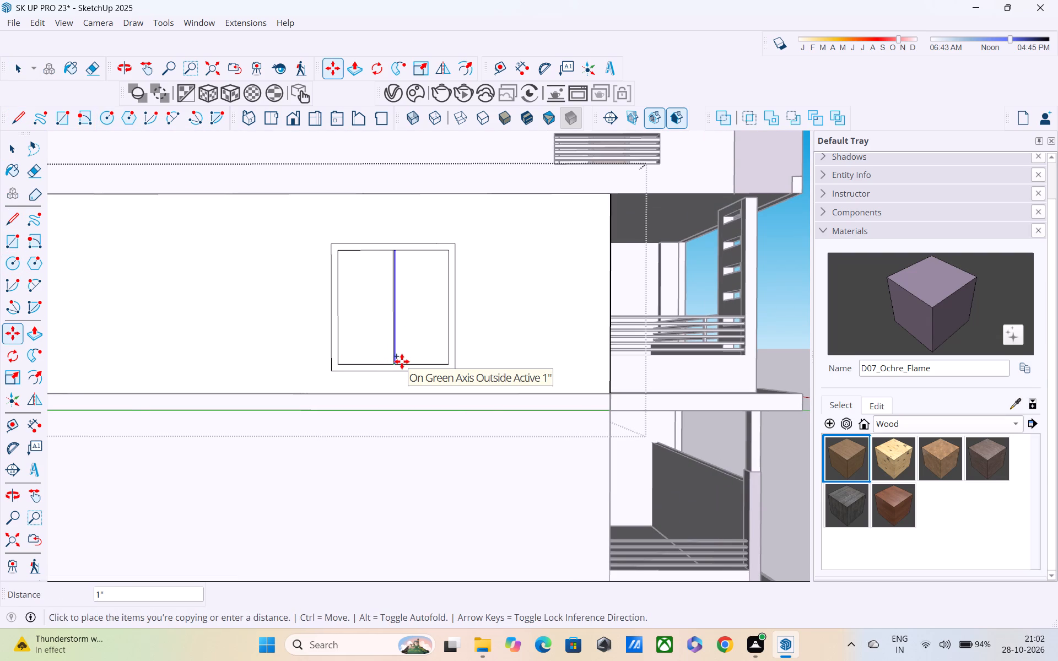
scroll(406, 360, "up", 2)
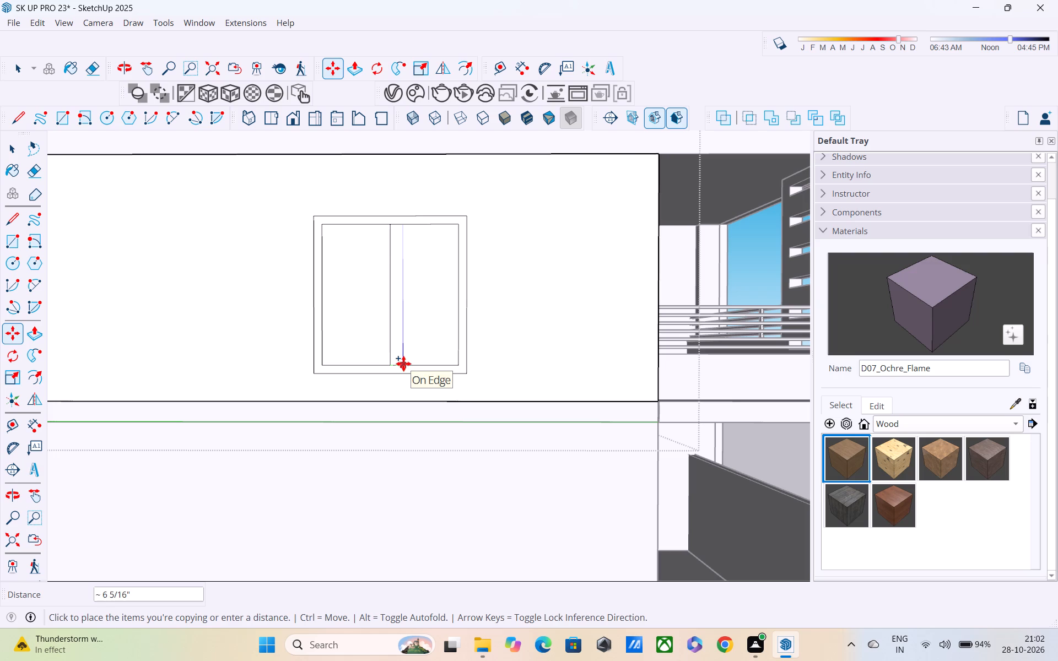
type("4\"")
key("Return")
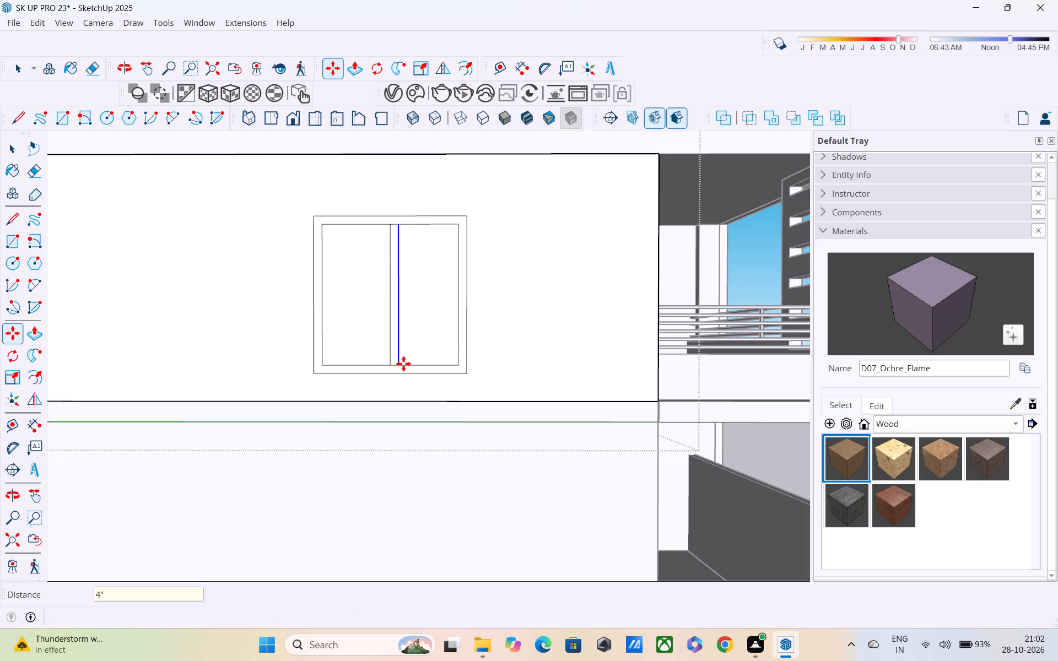
key("space")
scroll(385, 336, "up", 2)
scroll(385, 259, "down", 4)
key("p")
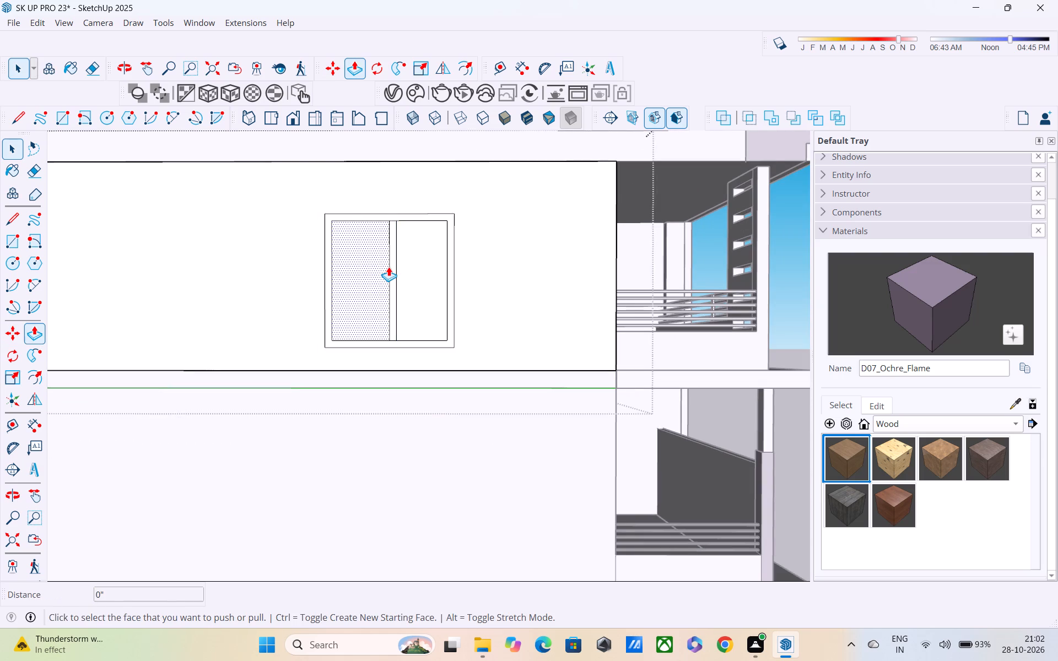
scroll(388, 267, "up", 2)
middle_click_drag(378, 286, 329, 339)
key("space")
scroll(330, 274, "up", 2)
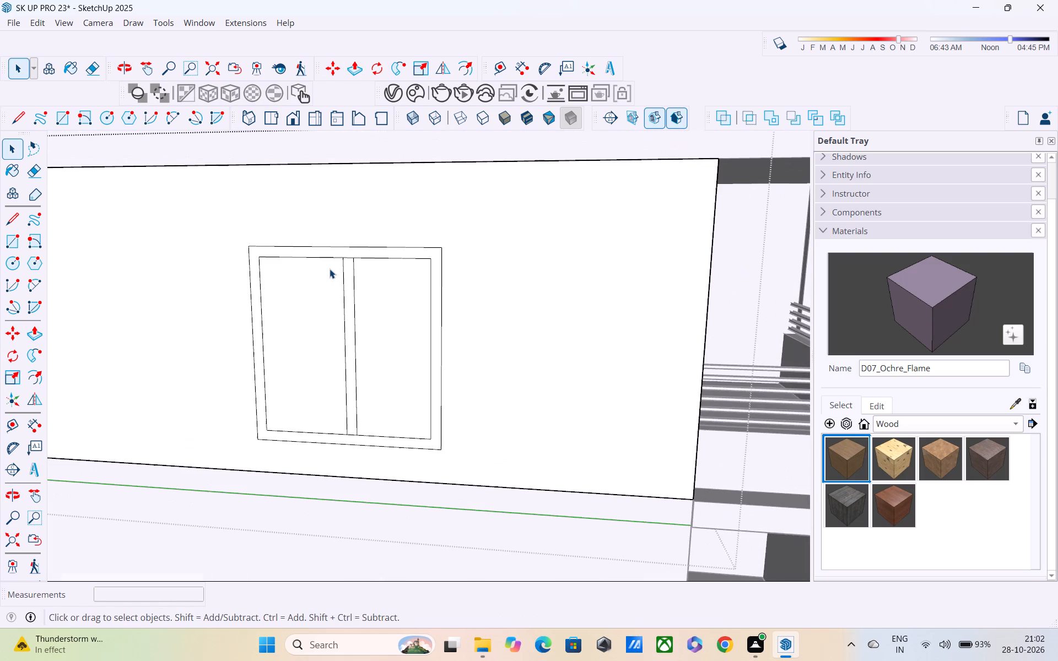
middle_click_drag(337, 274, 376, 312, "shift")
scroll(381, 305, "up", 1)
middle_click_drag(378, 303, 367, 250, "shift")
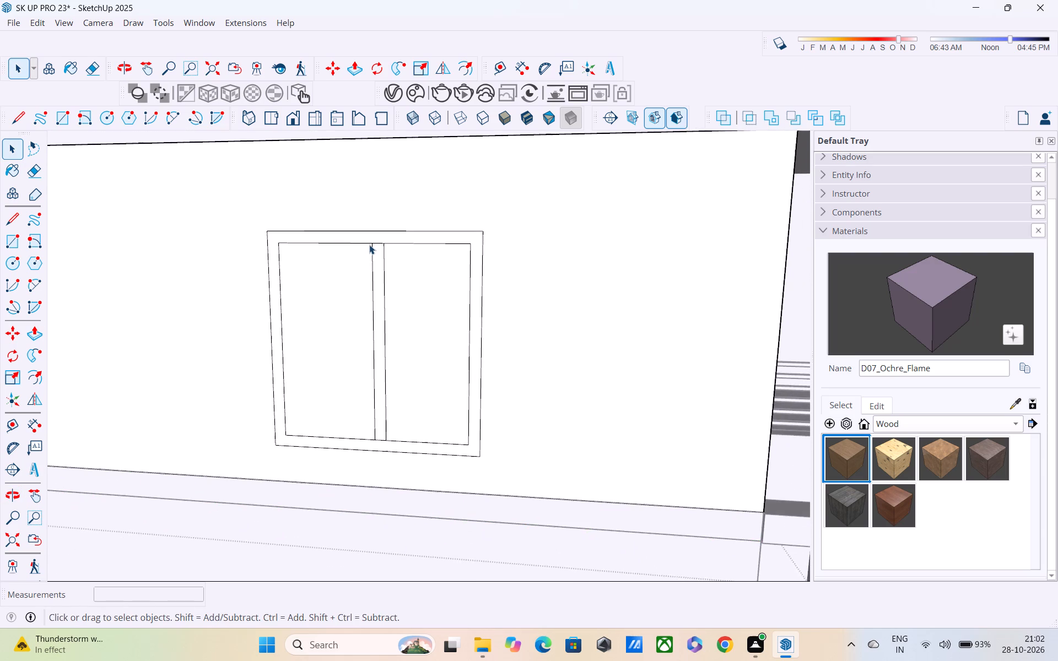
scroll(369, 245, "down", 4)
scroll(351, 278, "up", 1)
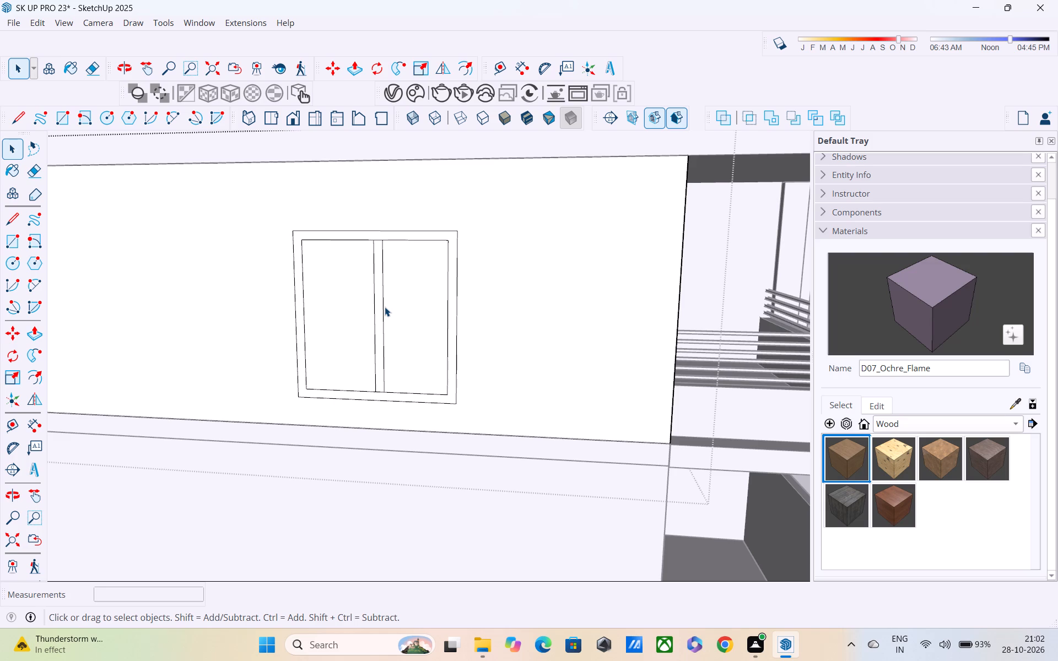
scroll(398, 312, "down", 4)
Select the complete window outline and place a copy clear of the house, below and beyond the side wall's rear end.
middle_click_drag(427, 348, 463, 402, "shift")
key("space")
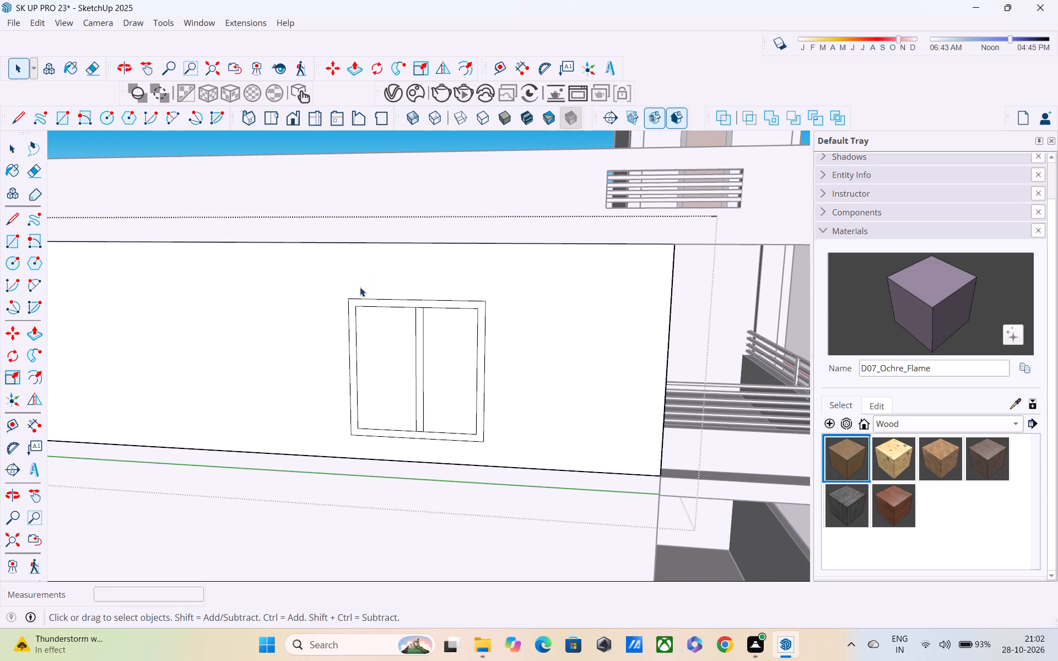
left_click_drag(322, 283, 332, 286)
left_click_drag(314, 274, 538, 396)
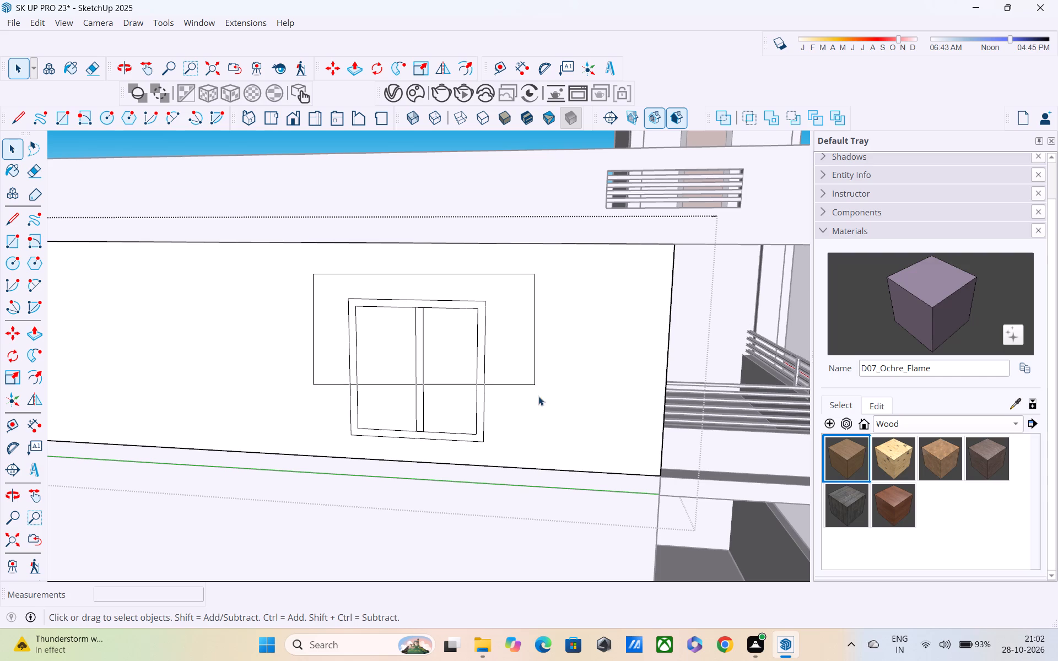
left_click_drag(538, 396, 558, 468)
middle_click_drag(481, 400, 451, 310)
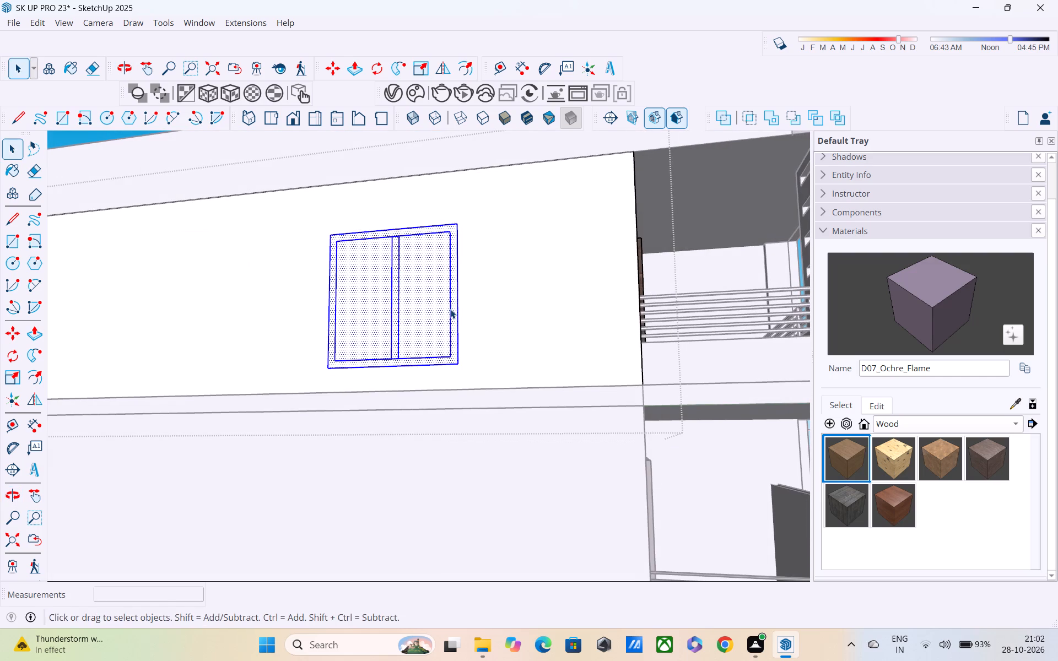
key("m")
left_click(453, 365)
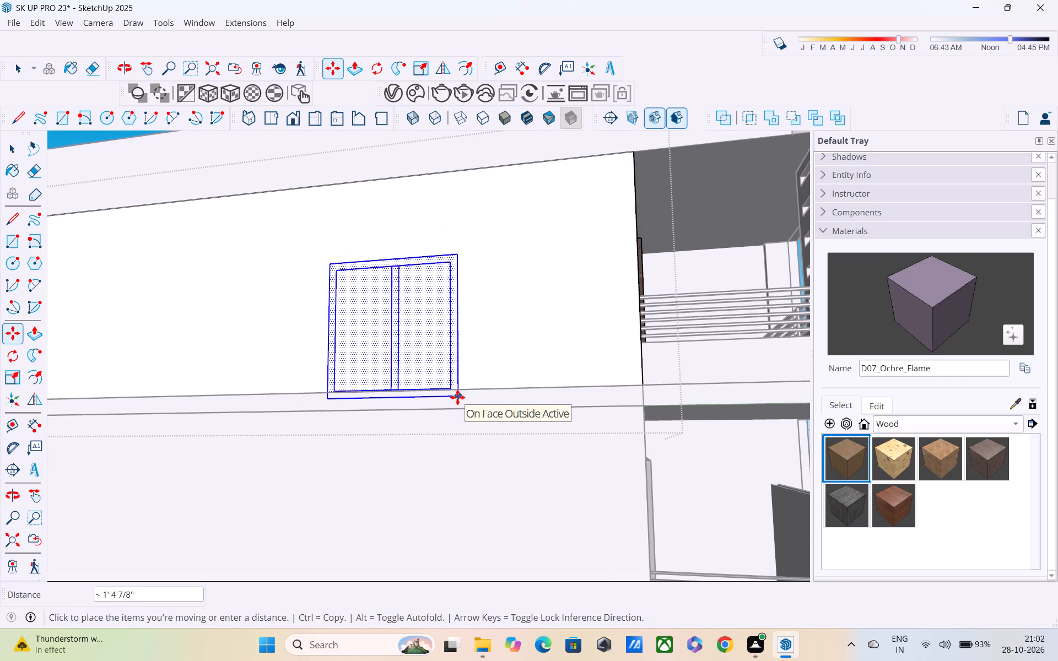
middle_click_drag(453, 467, 466, 248, "shift")
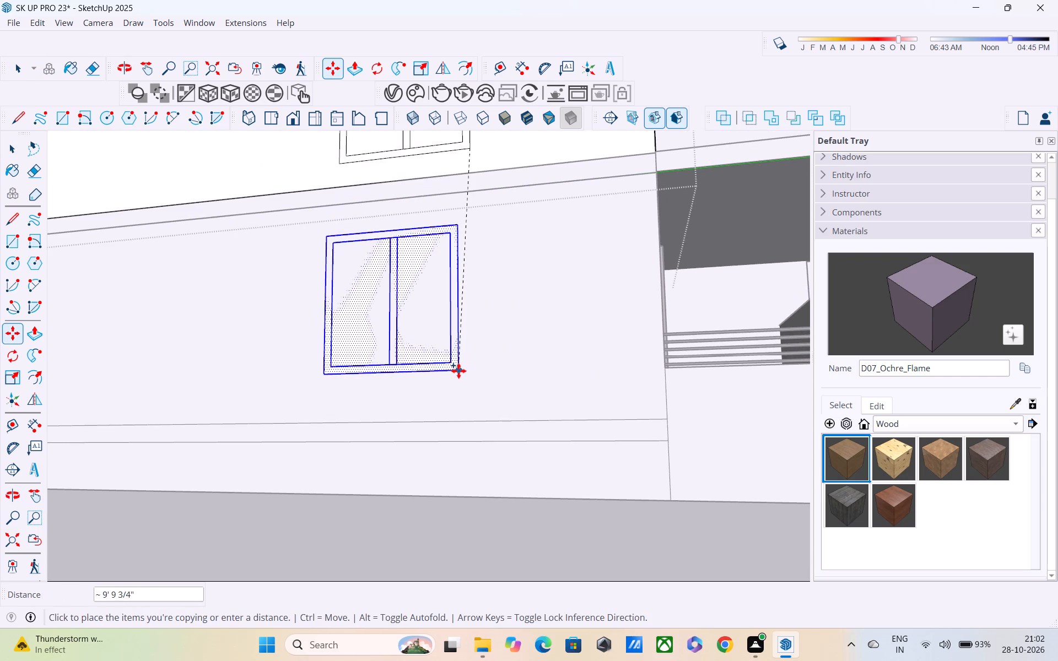
scroll(457, 351, "down", 5)
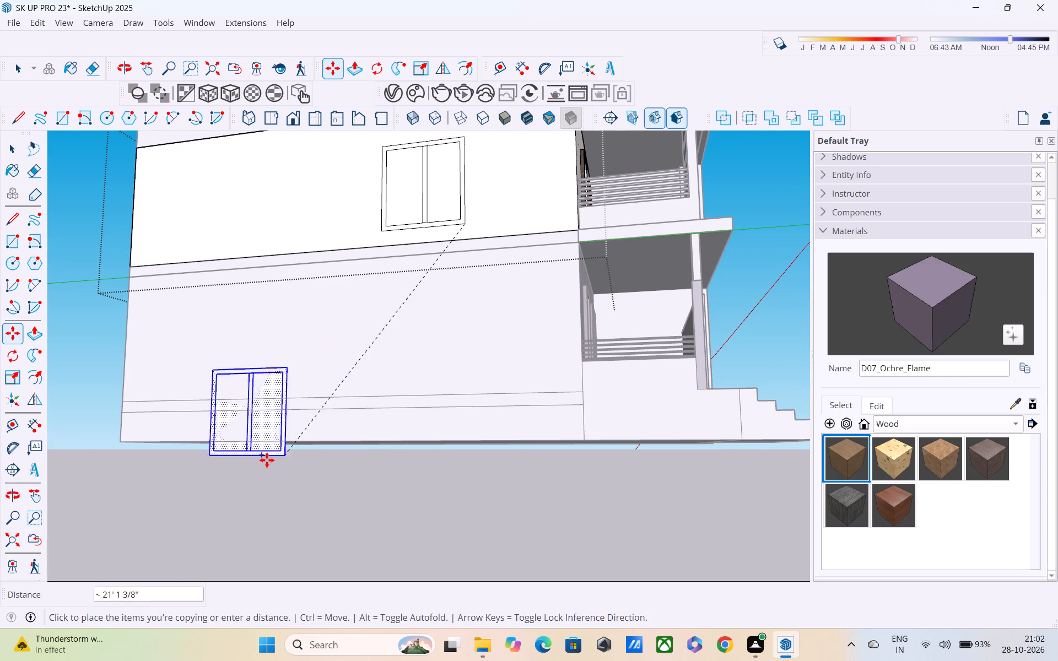
middle_click_drag(218, 446, 337, 323, "shift")
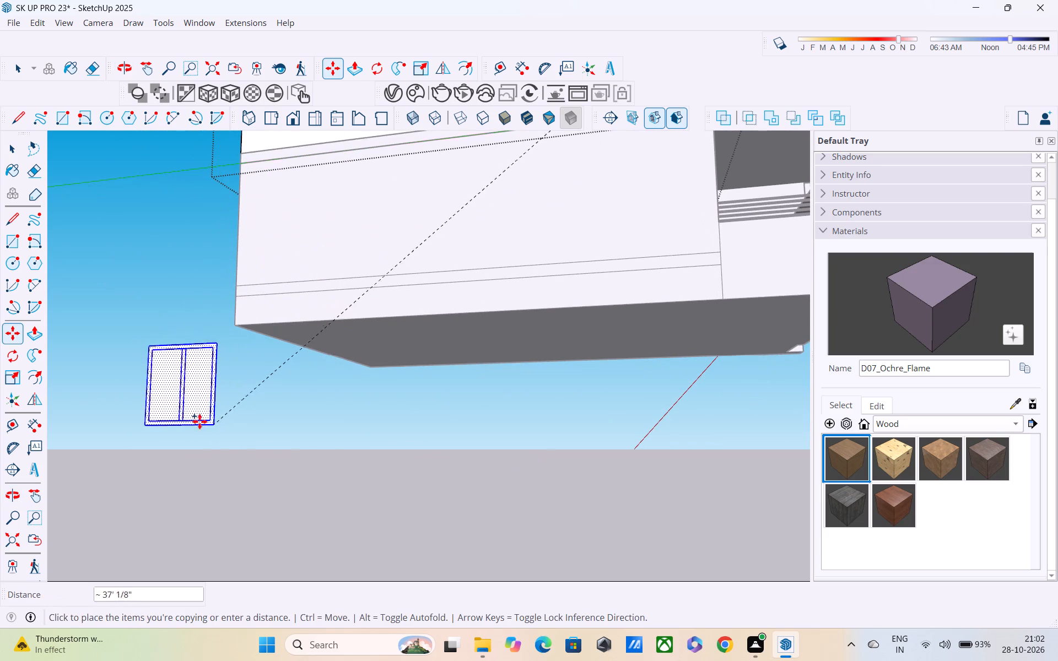
left_click(171, 408)
key("space")
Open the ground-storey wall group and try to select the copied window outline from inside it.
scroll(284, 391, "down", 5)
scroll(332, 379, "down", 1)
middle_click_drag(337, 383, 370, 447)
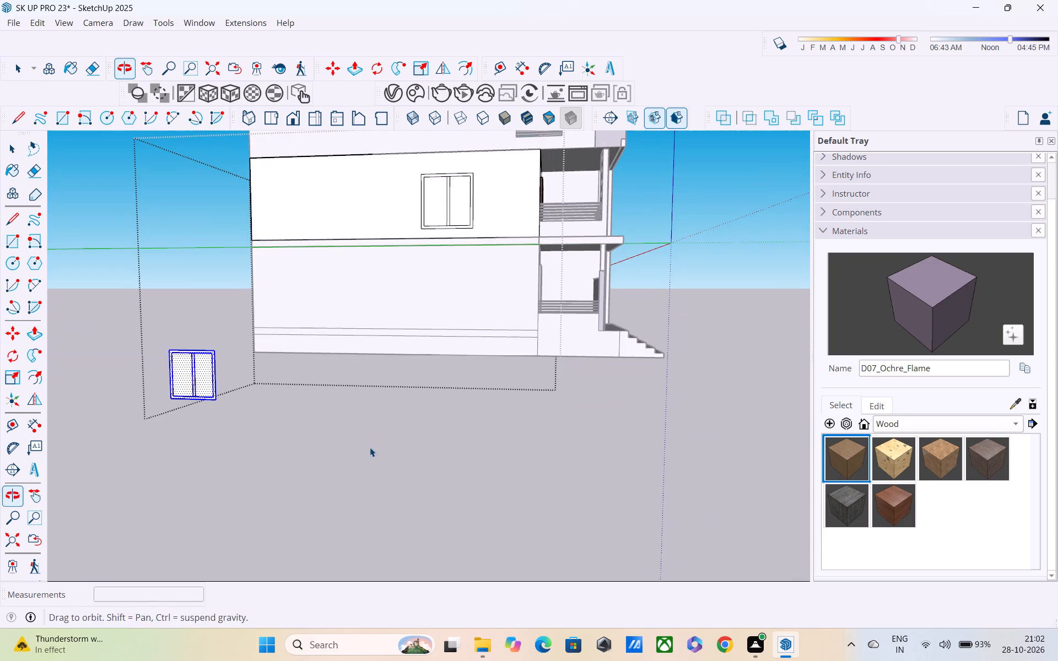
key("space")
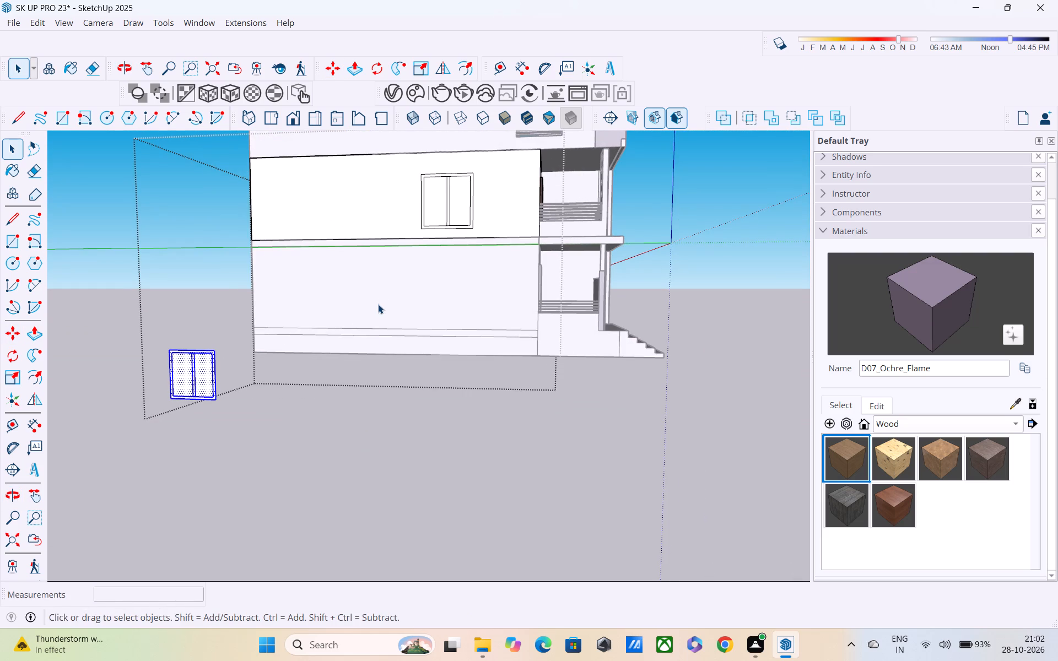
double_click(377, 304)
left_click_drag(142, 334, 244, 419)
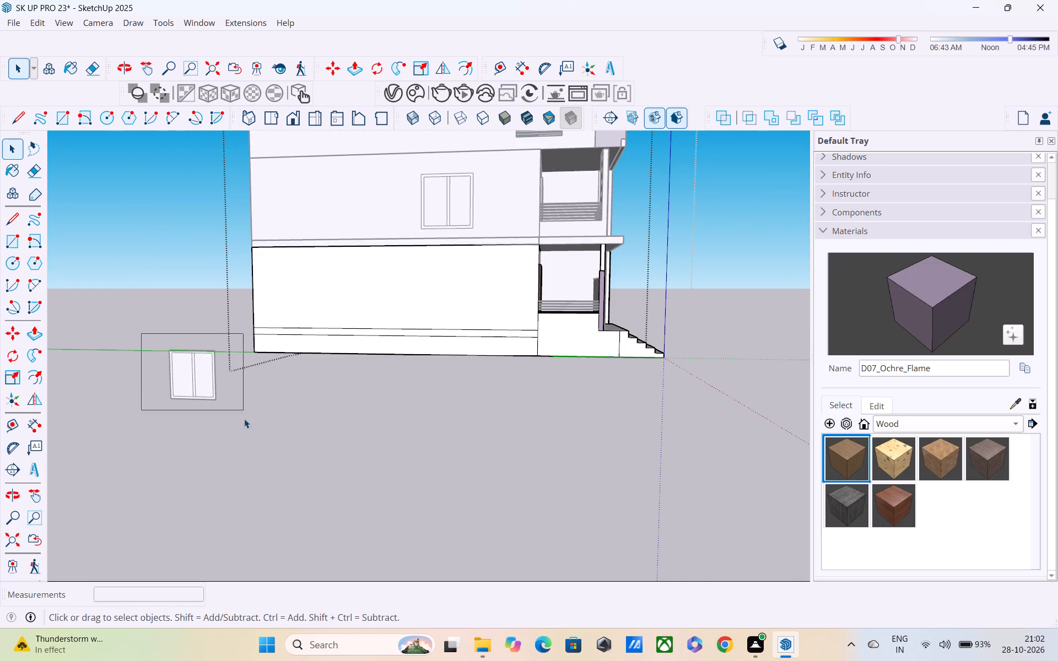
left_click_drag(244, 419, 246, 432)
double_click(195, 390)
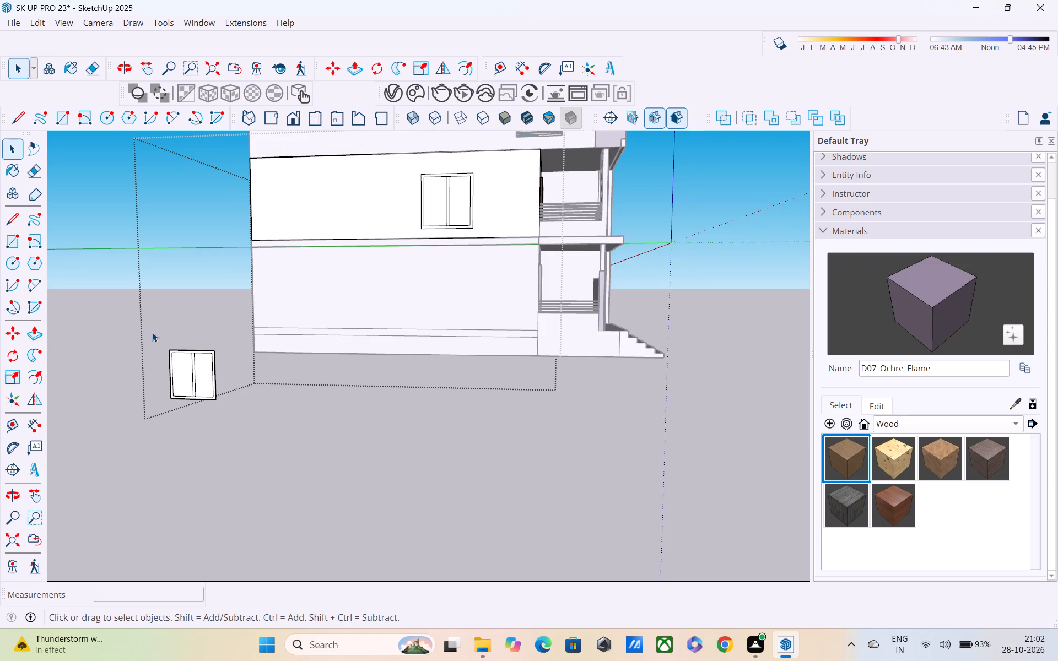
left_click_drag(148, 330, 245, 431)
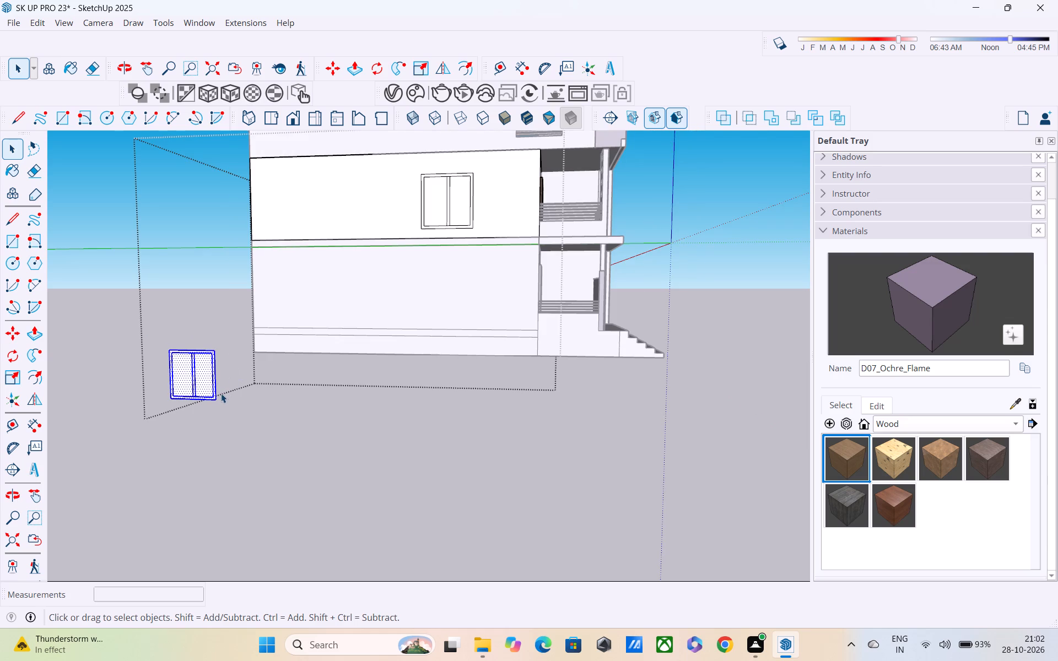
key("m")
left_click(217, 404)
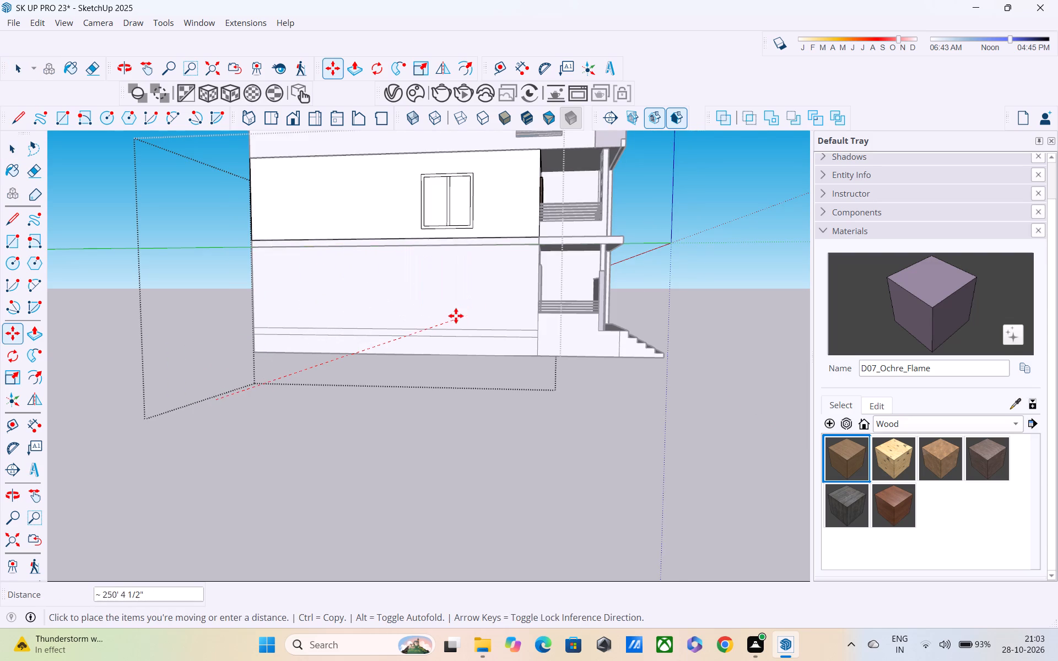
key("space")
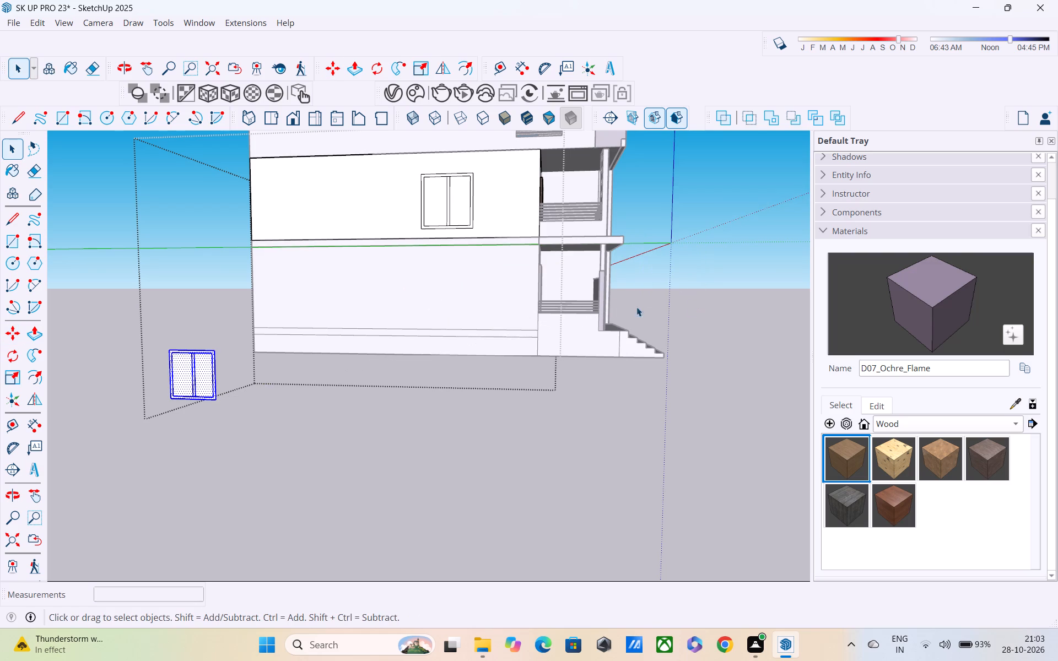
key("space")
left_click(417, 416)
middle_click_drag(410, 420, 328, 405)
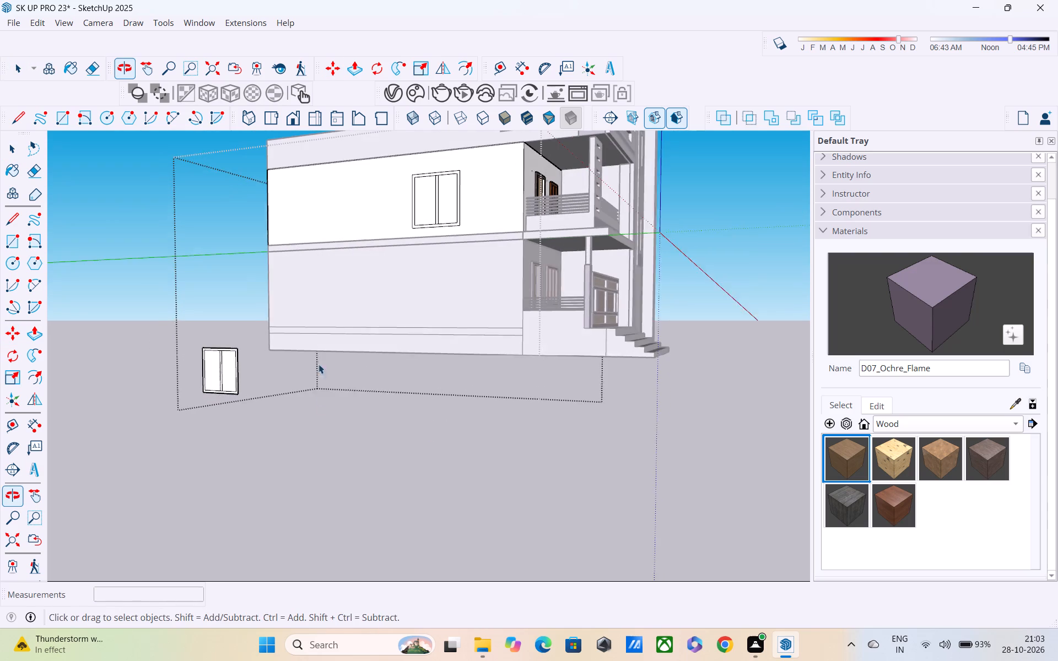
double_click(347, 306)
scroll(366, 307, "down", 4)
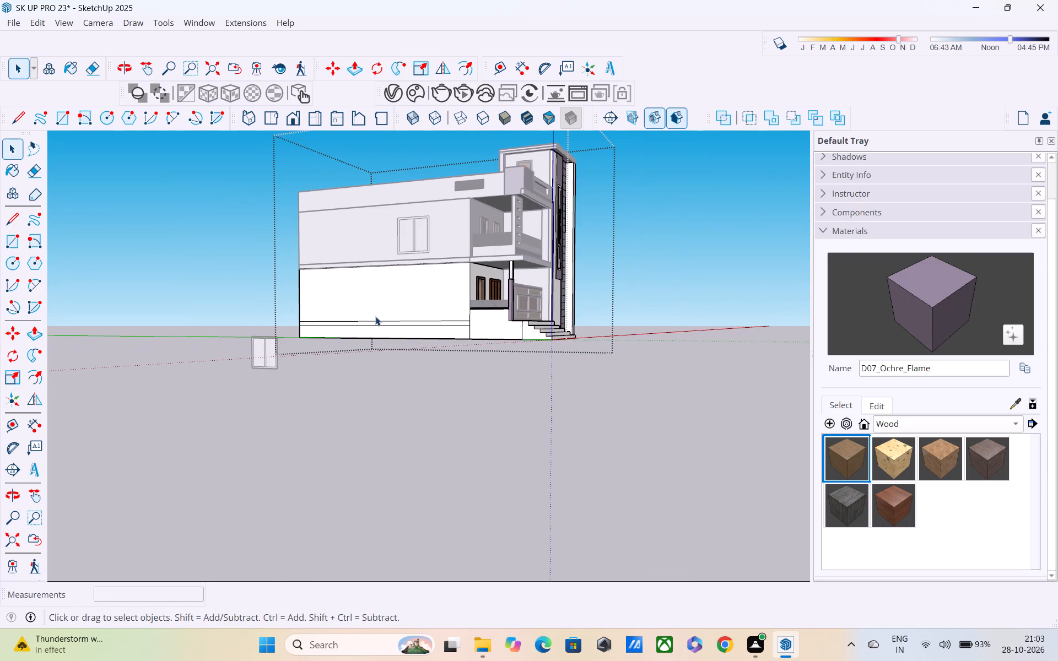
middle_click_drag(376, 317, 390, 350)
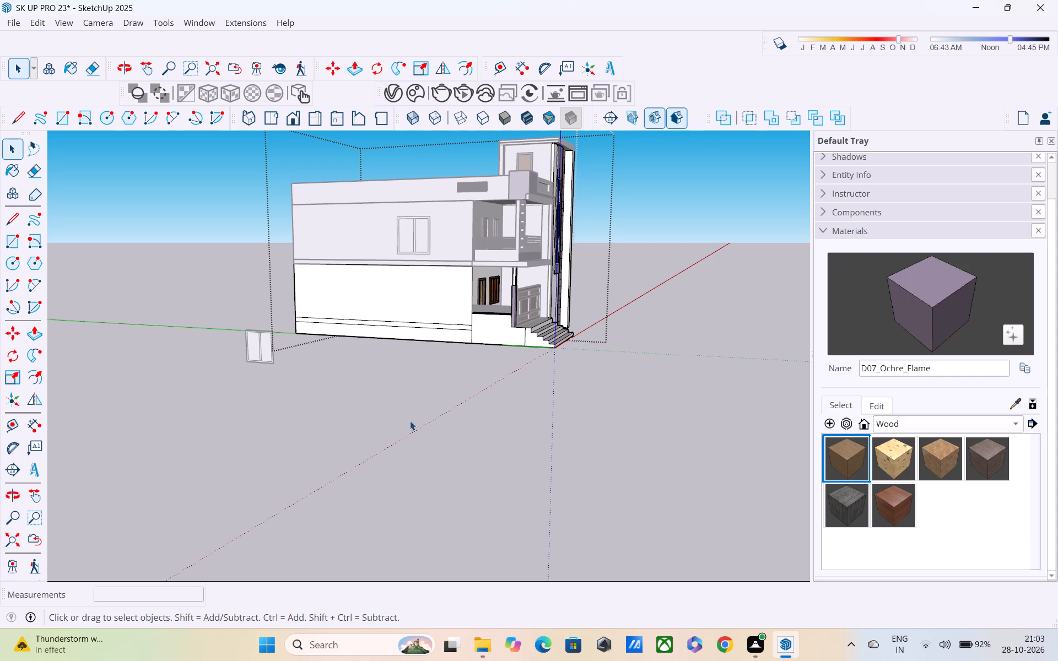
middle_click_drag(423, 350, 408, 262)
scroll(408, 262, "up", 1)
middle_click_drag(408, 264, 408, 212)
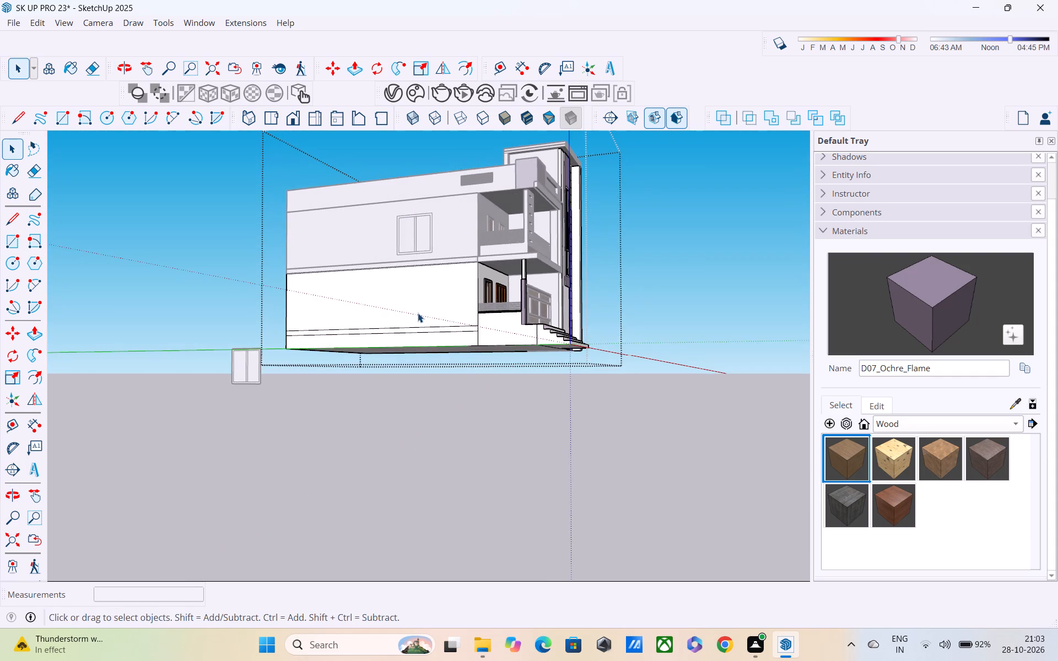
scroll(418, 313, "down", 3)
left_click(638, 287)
Open the upper-storey wall group and push both window panes 9" through the long side wall to form openings.
scroll(380, 229, "up", 7)
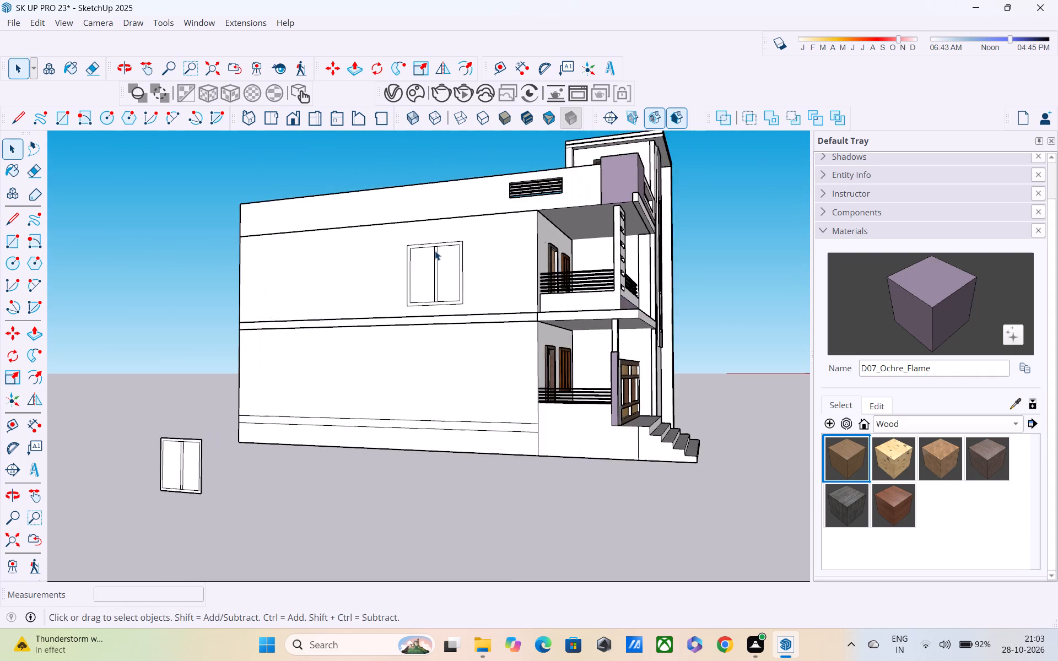
scroll(435, 251, "up", 4)
left_click(428, 270)
double_click(428, 270)
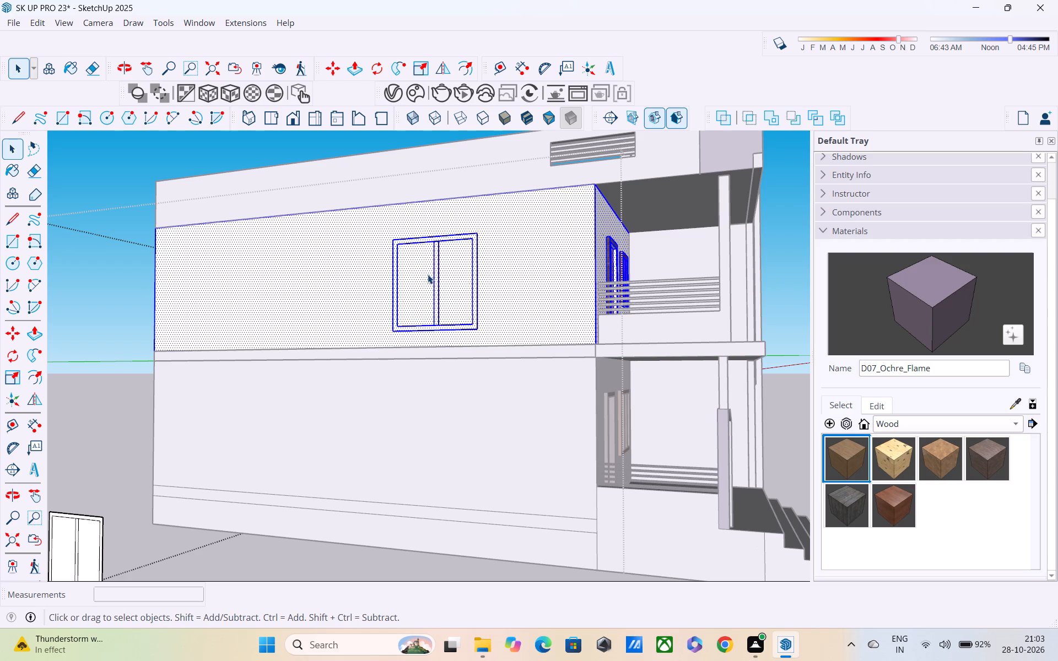
double_click(427, 275)
left_click(101, 232)
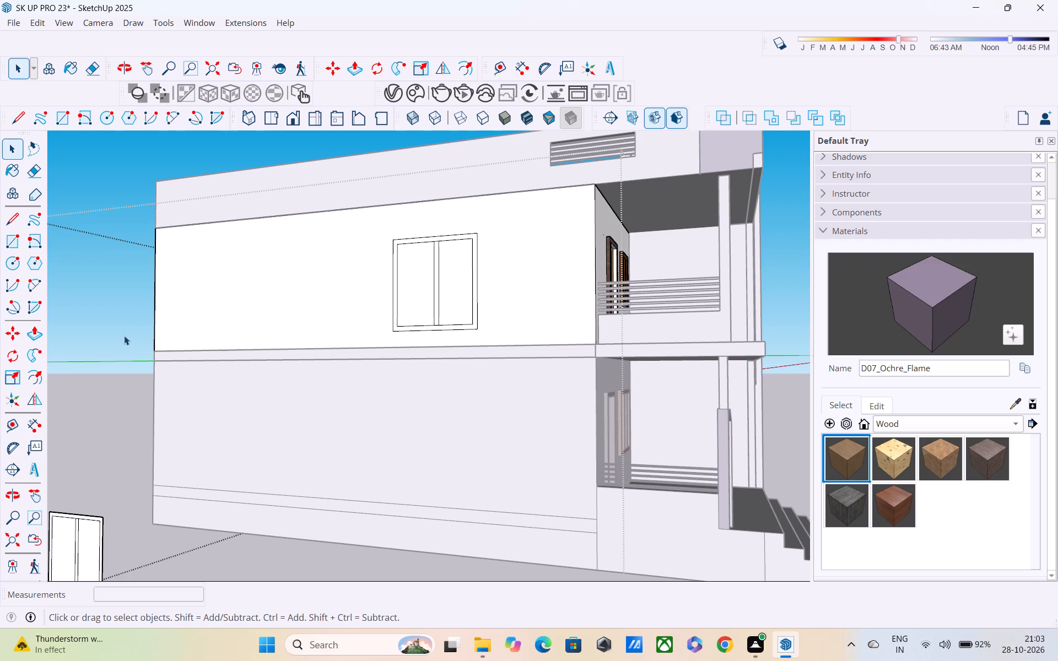
left_click(124, 335)
double_click(413, 270)
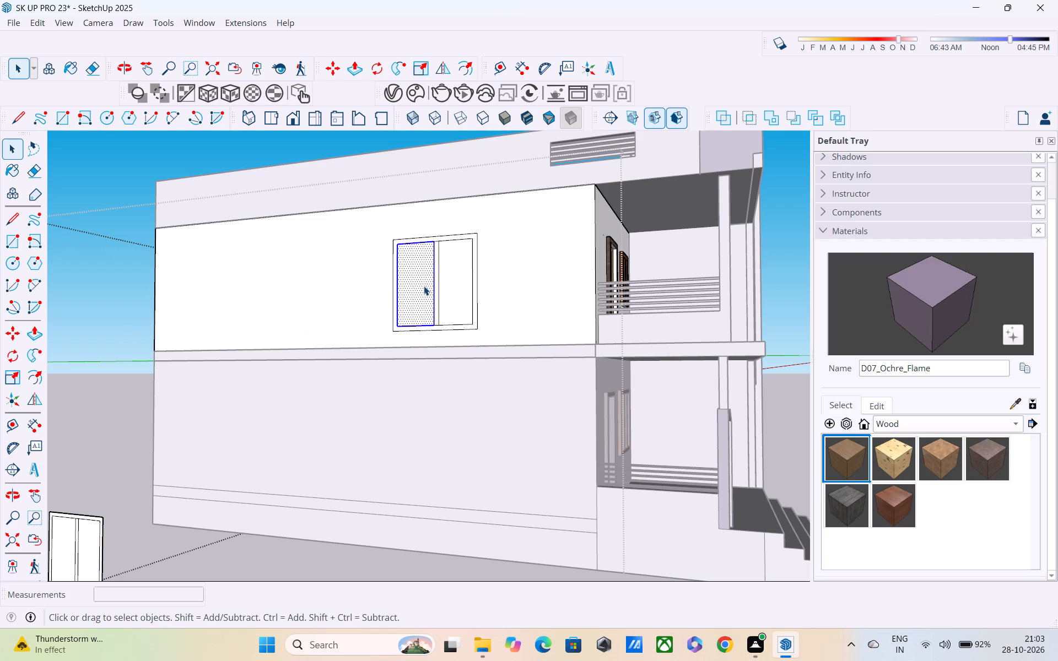
key("p")
scroll(424, 286, "up", 3)
left_click(415, 290)
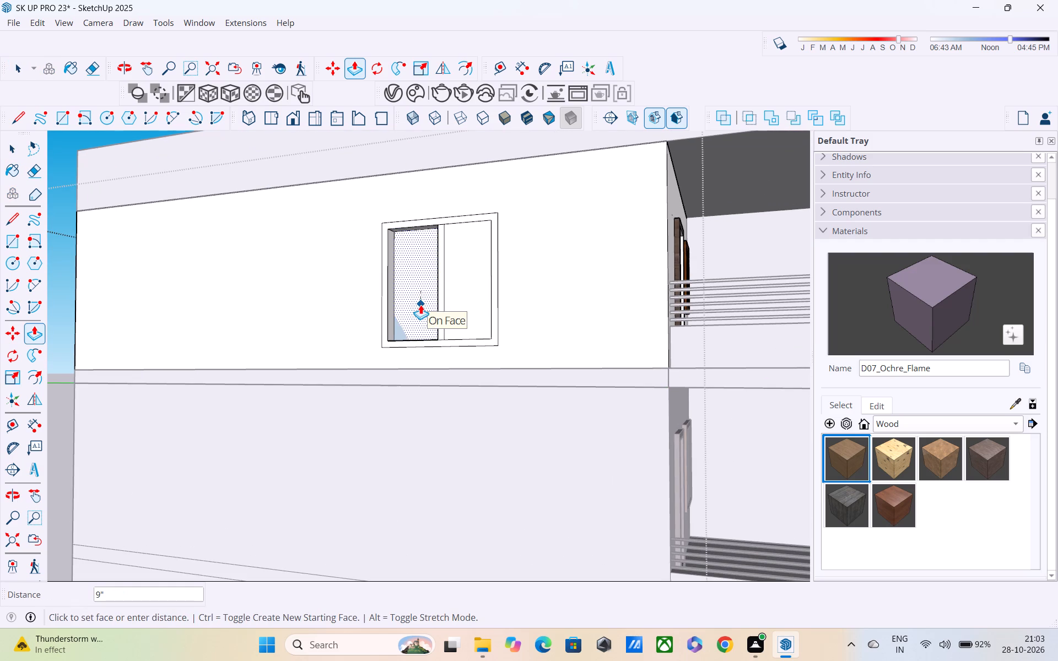
left_click(420, 305)
left_click(457, 307)
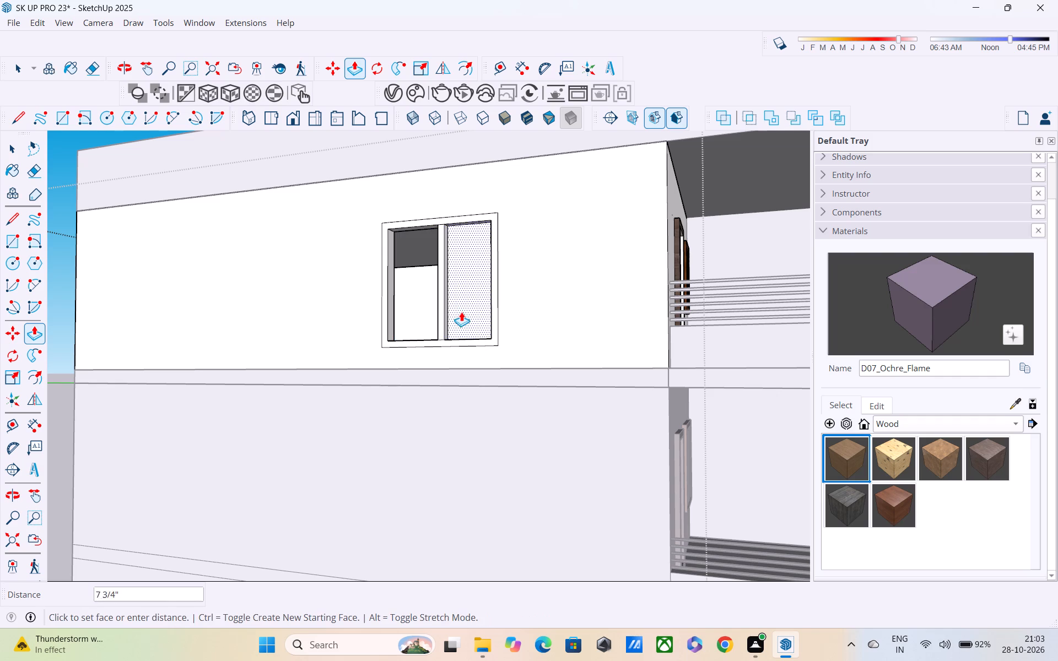
left_click(463, 316)
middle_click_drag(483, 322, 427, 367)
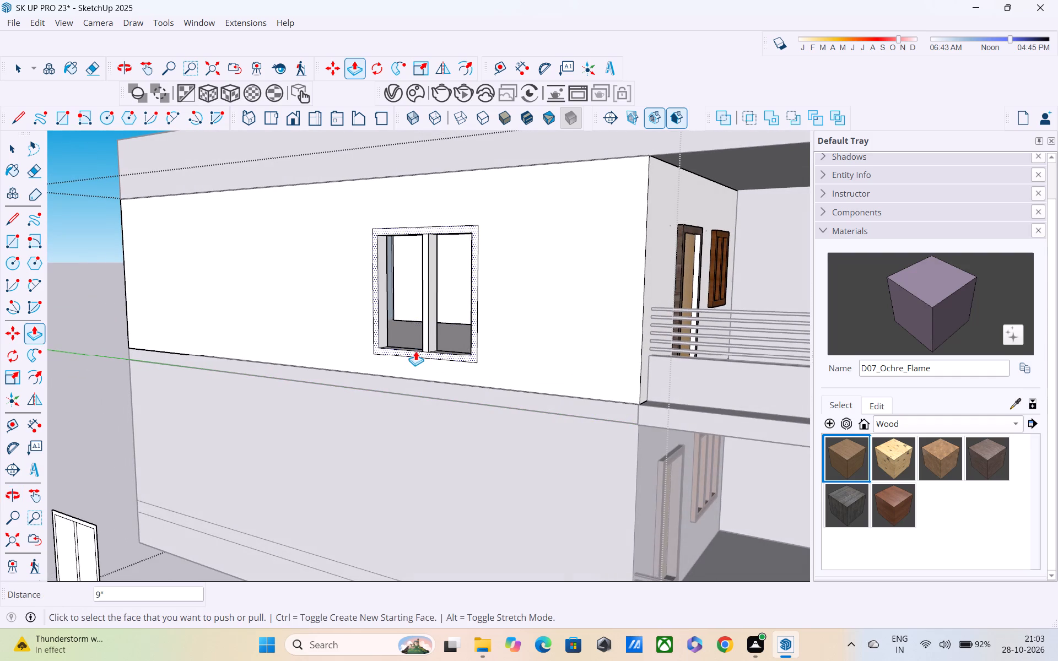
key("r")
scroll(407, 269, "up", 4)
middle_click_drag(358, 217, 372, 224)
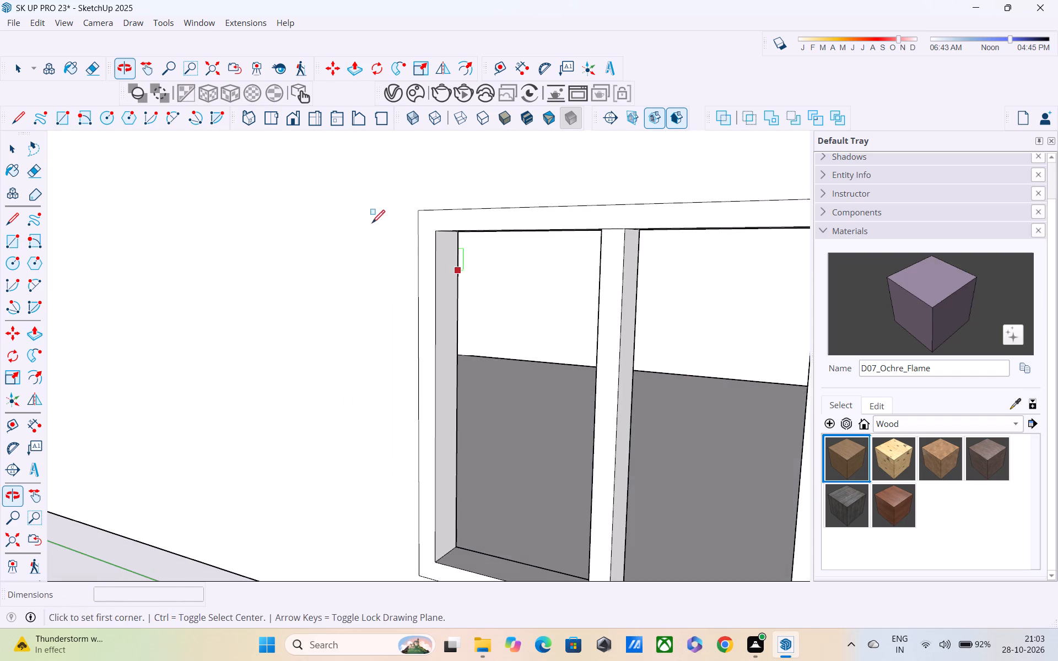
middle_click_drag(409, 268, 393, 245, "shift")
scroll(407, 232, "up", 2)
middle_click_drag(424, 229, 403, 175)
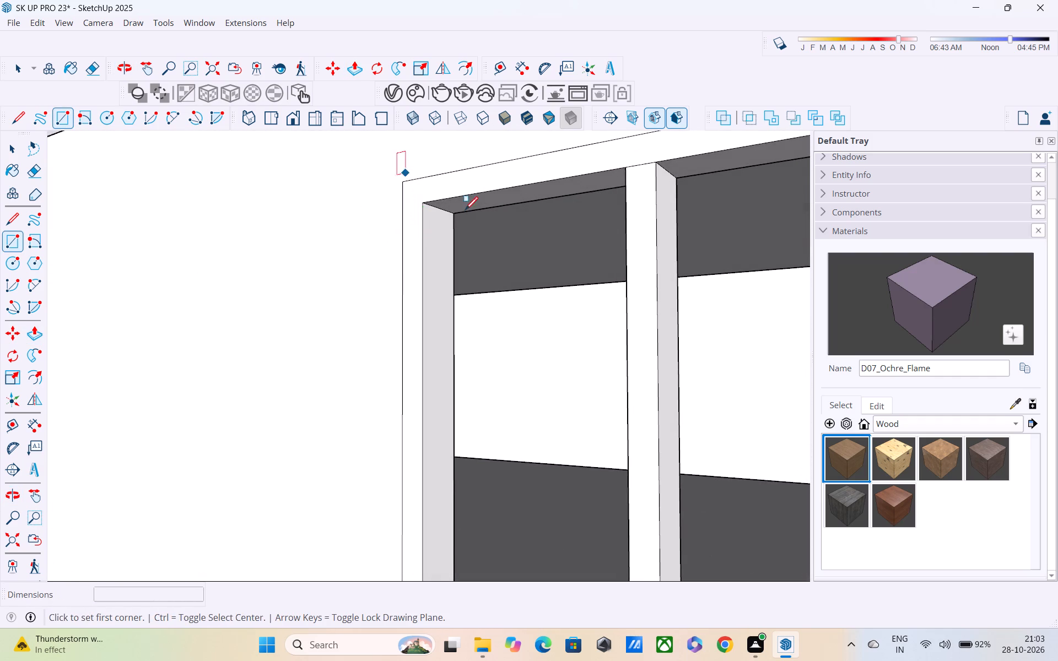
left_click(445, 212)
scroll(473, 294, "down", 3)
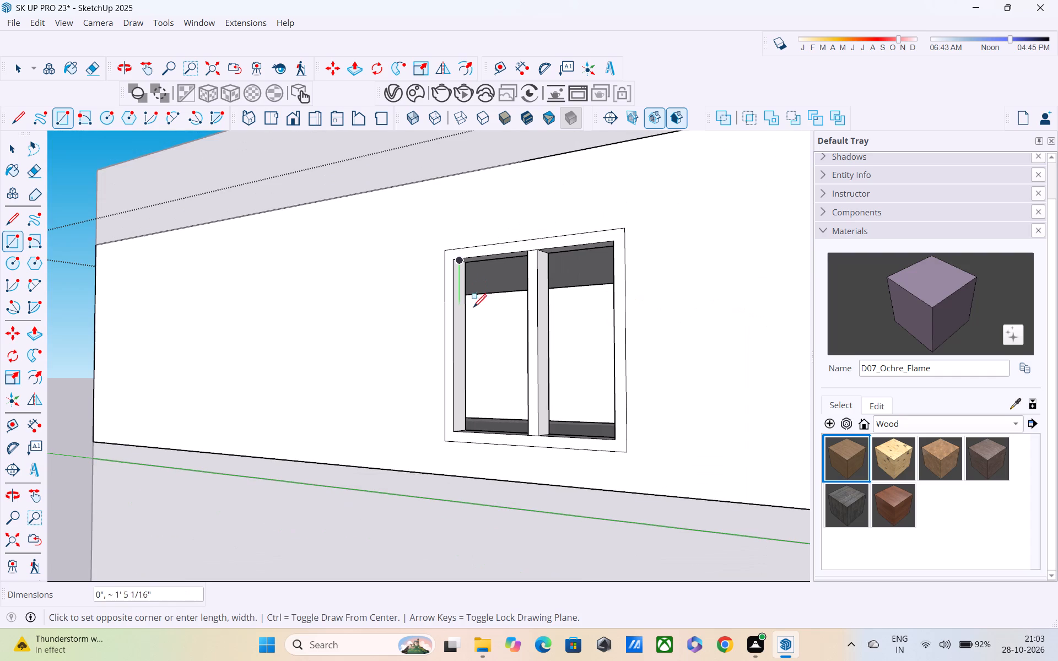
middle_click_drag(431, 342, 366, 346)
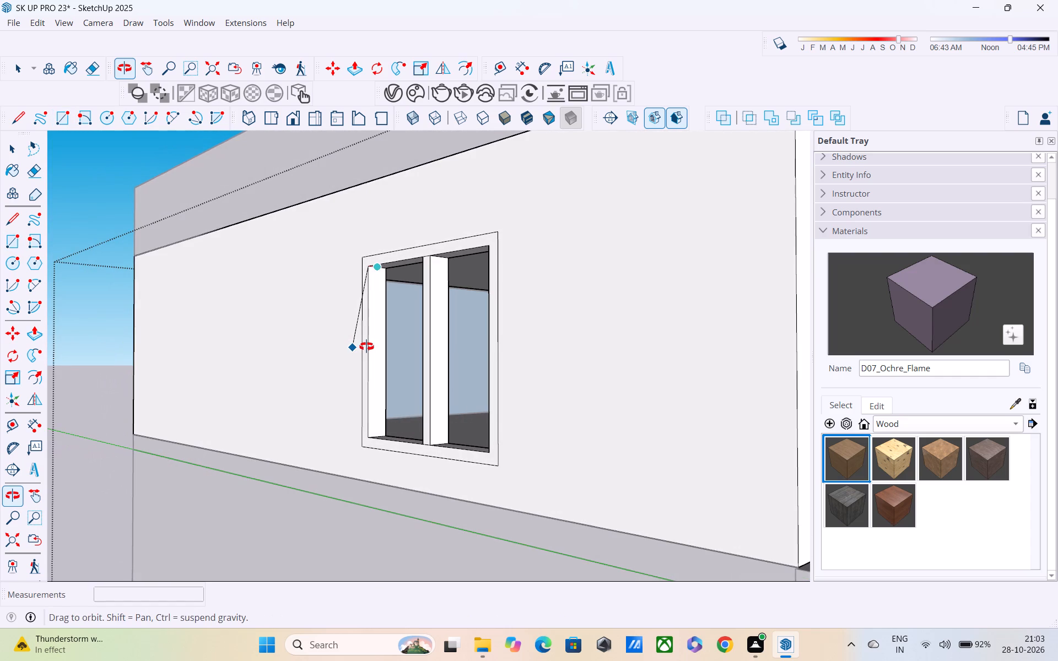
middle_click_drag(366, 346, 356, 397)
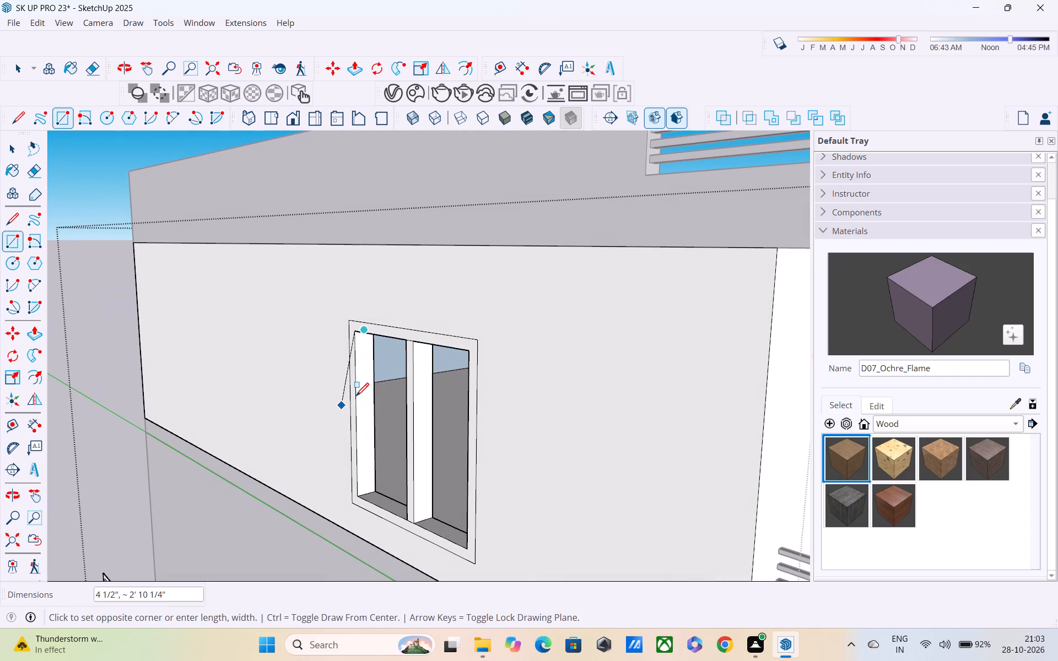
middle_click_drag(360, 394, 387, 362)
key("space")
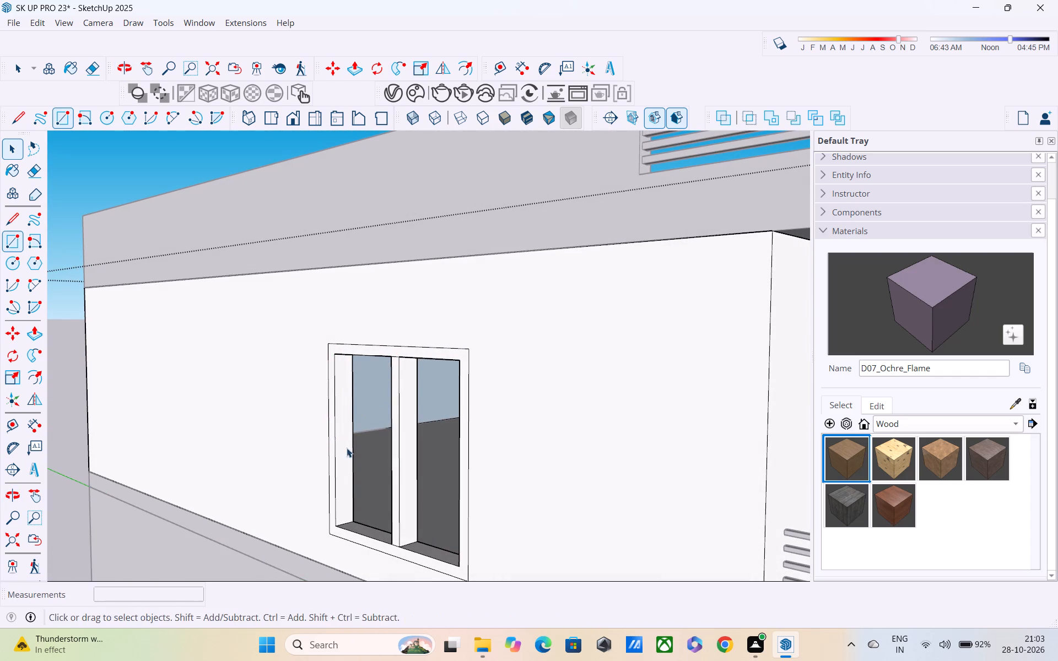
Delete the inner face of the upper storey seen through both window openings.
middle_click_drag(381, 451, 452, 495)
key("space")
left_click(456, 489)
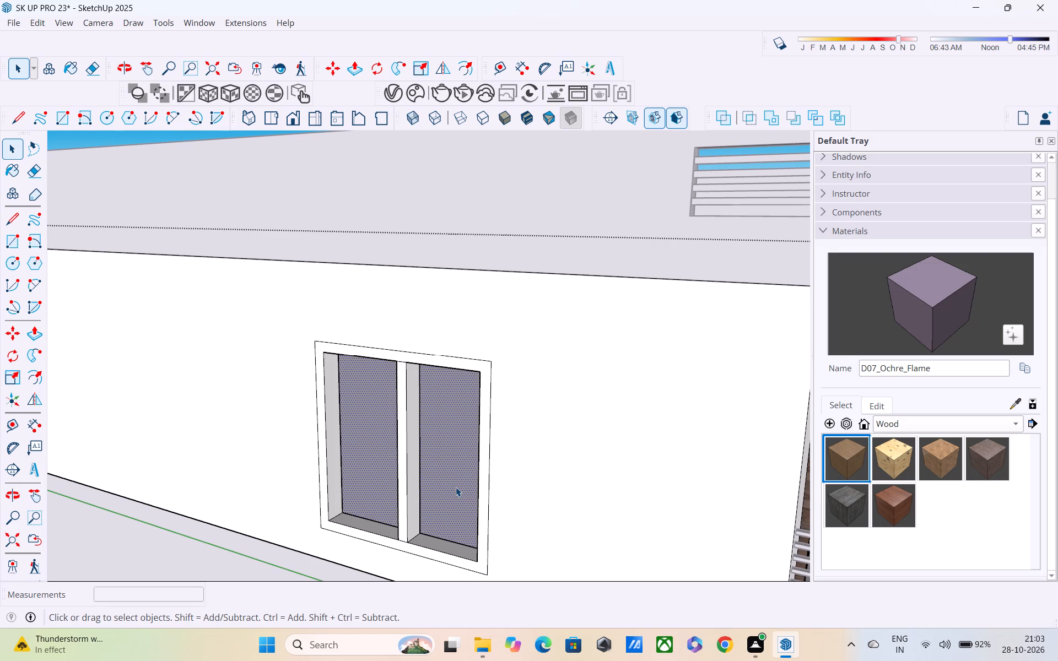
key("Delete")
Examine the upper-storey window openings and the adjoining front balcony from outside, above and below.
scroll(468, 470, "down", 4)
middle_click_drag(467, 453, 467, 307)
scroll(467, 279, "up", 1)
scroll(467, 279, "down", 6)
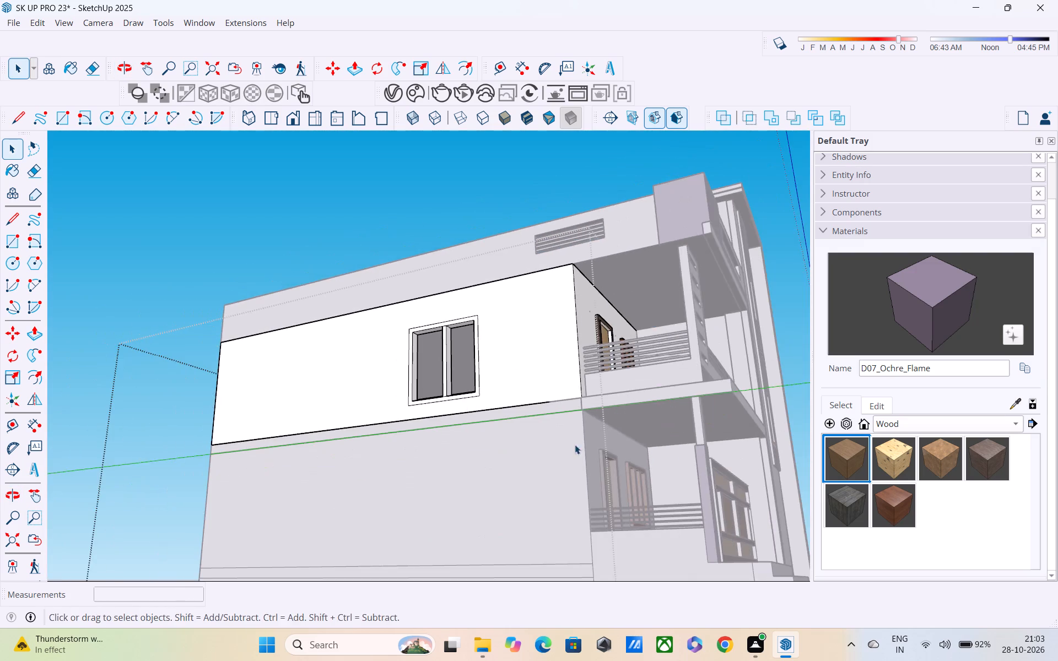
middle_click_drag(576, 457, 271, 557)
scroll(459, 521, "up", 4)
middle_click_drag(495, 487, 522, 494)
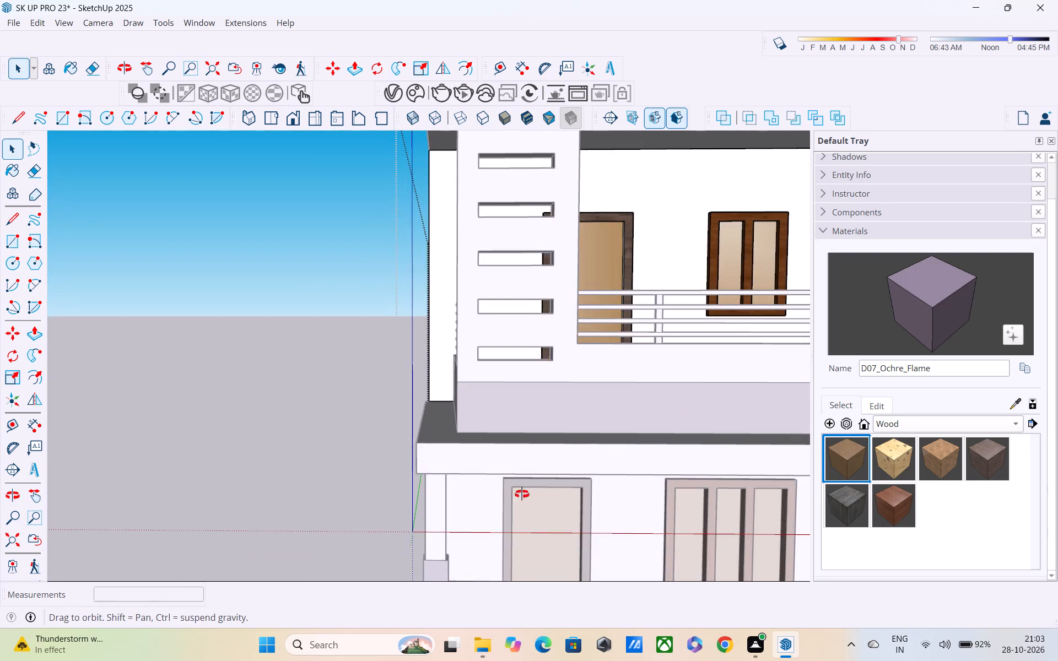
middle_click_drag(522, 494, 687, 531)
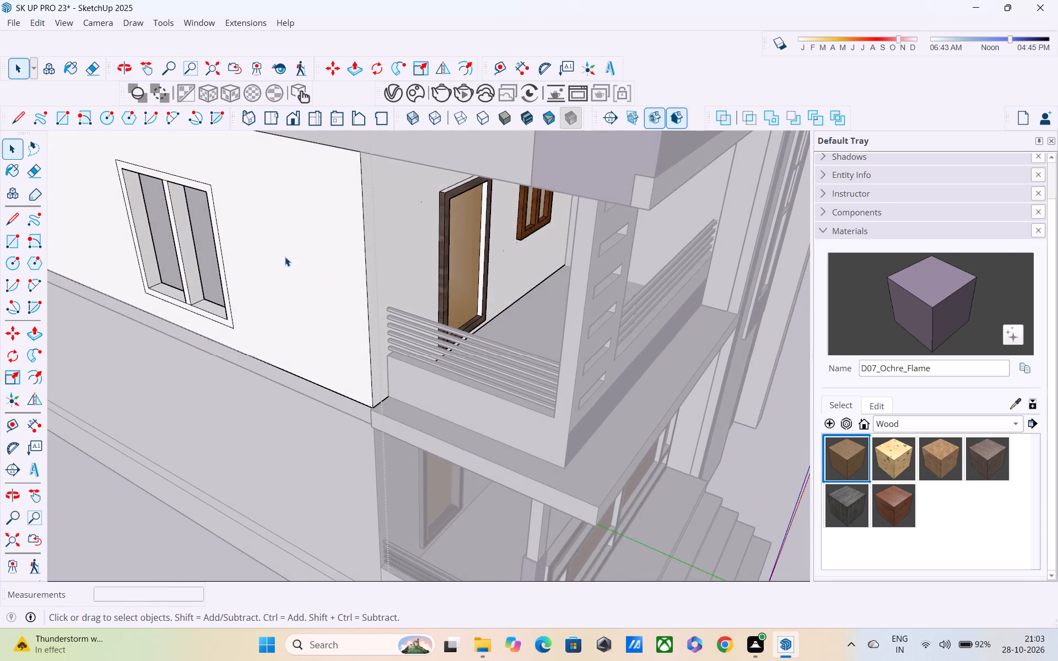
middle_click_drag(284, 256, 477, 342)
middle_click_drag(376, 266, 319, 64)
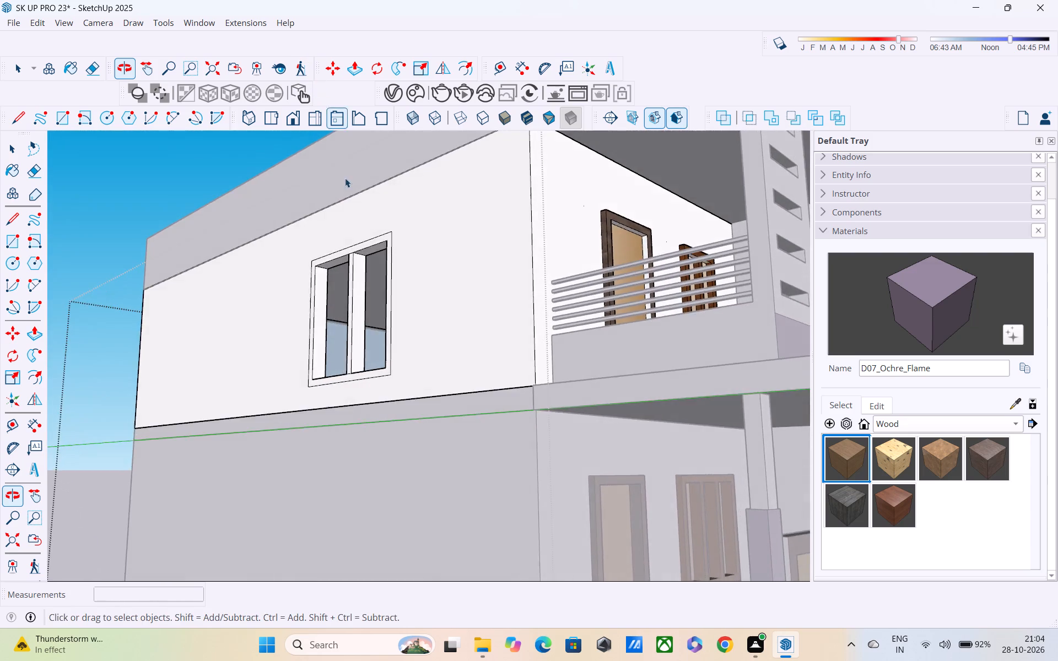
scroll(364, 319, "up", 2)
scroll(392, 349, "down", 5)
scroll(492, 376, "down", 4)
middle_click_drag(525, 394, 472, 330)
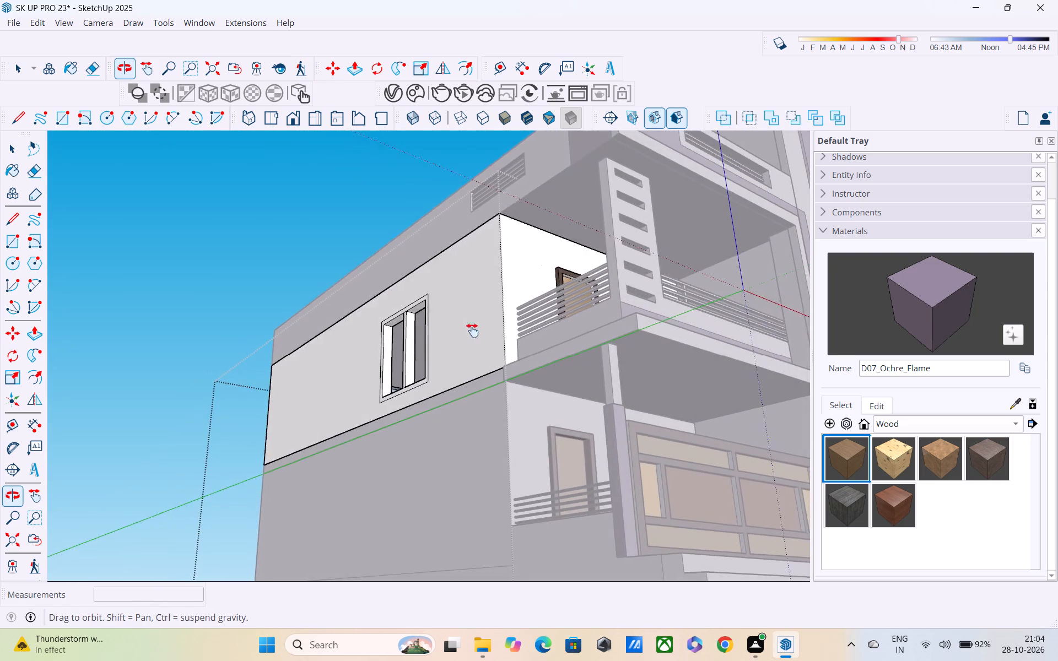
middle_click_drag(472, 330, 447, 292)
scroll(447, 291, "down", 4)
middle_click_drag(447, 297, 481, 355)
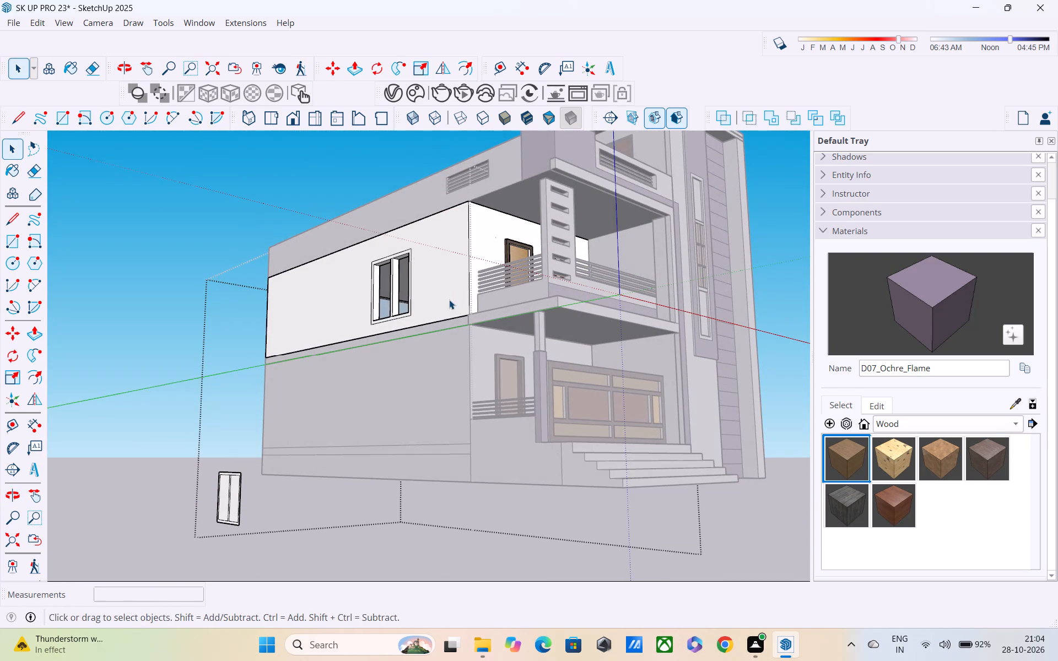
middle_click_drag(446, 294, 493, 405)
middle_click_drag(409, 304, 431, 369)
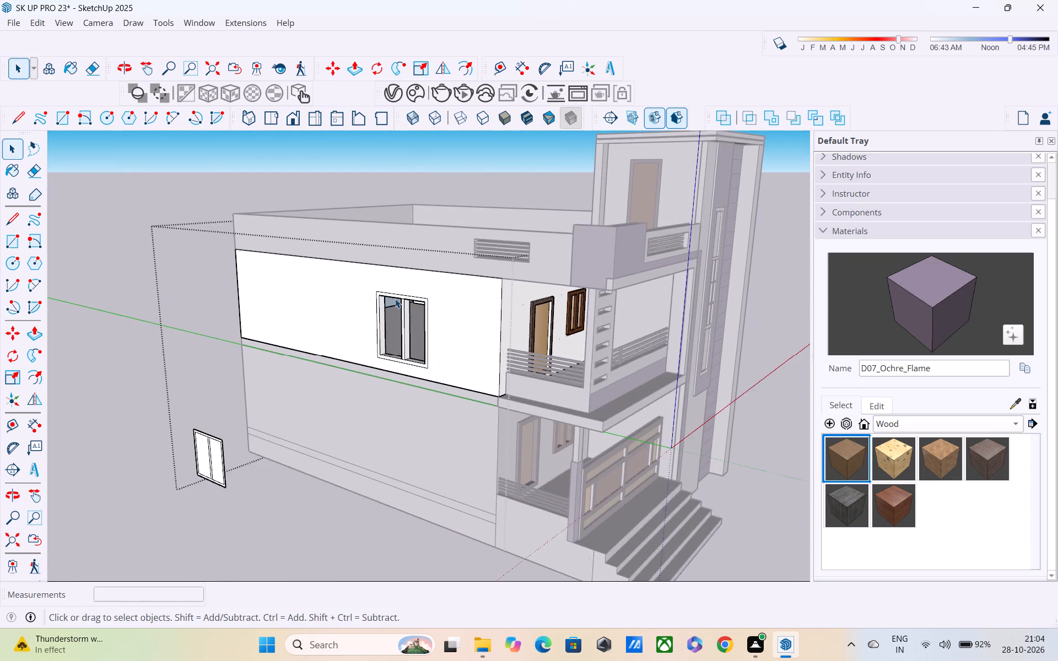
scroll(395, 299, "up", 5)
middle_click_drag(392, 293, 386, 239)
scroll(386, 241, "up", 8)
middle_click_drag(384, 346, 377, 301)
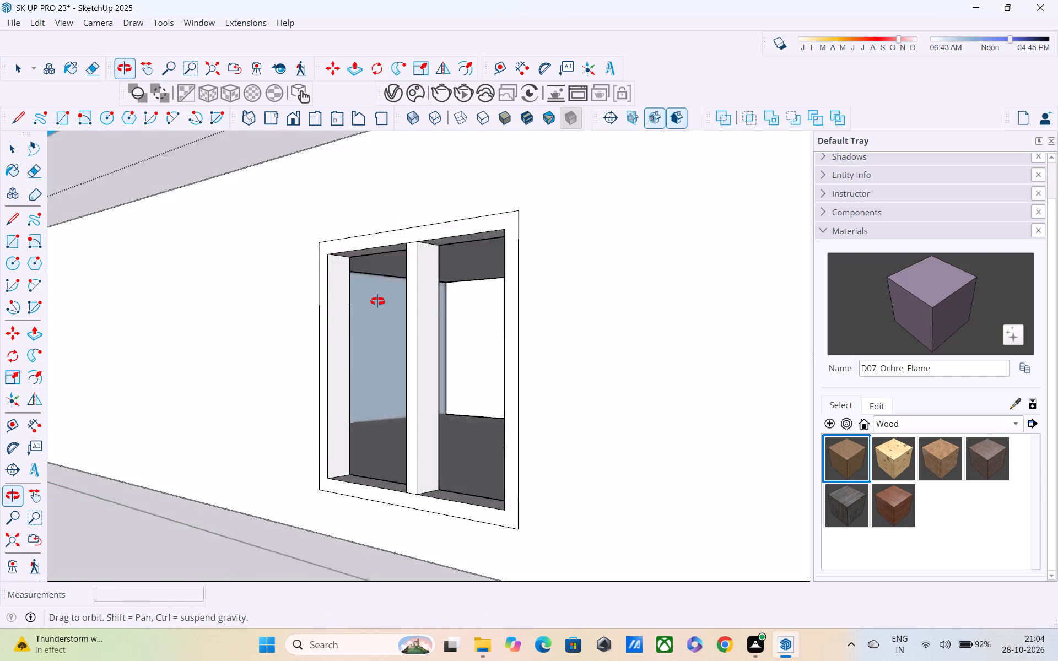
middle_click_drag(377, 301, 400, 371)
middle_click_drag(409, 361, 419, 287)
Draw a rectangular pane about 5' 8 5/8" by 2' 9 1/16" across the rear window opening, midway through the wall's depth.
scroll(420, 285, "up", 1)
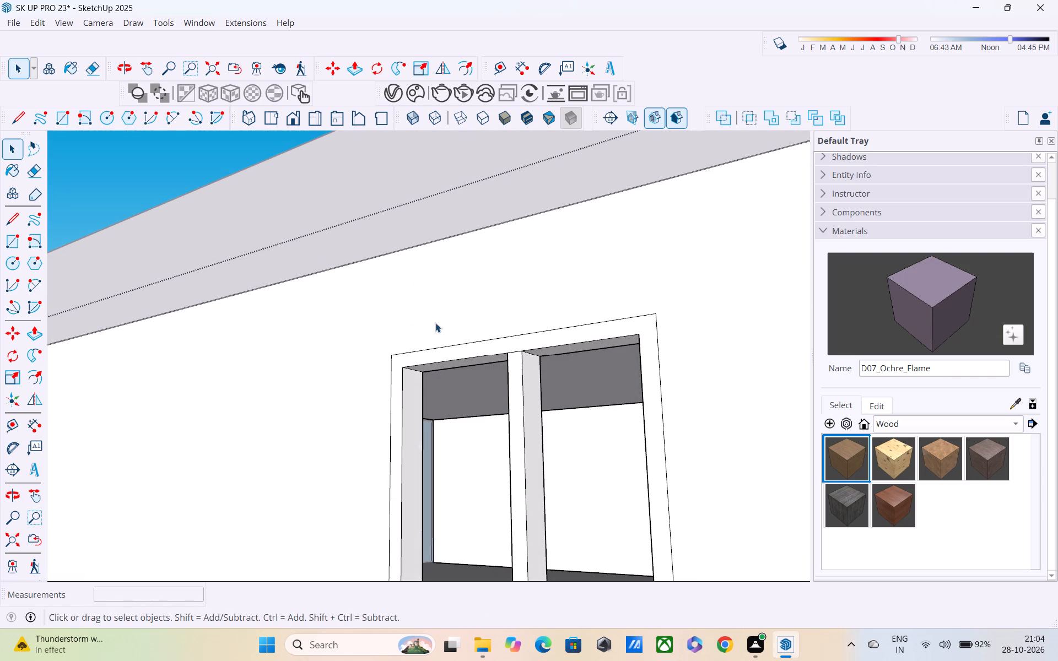
key("r")
scroll(438, 357, "up", 3)
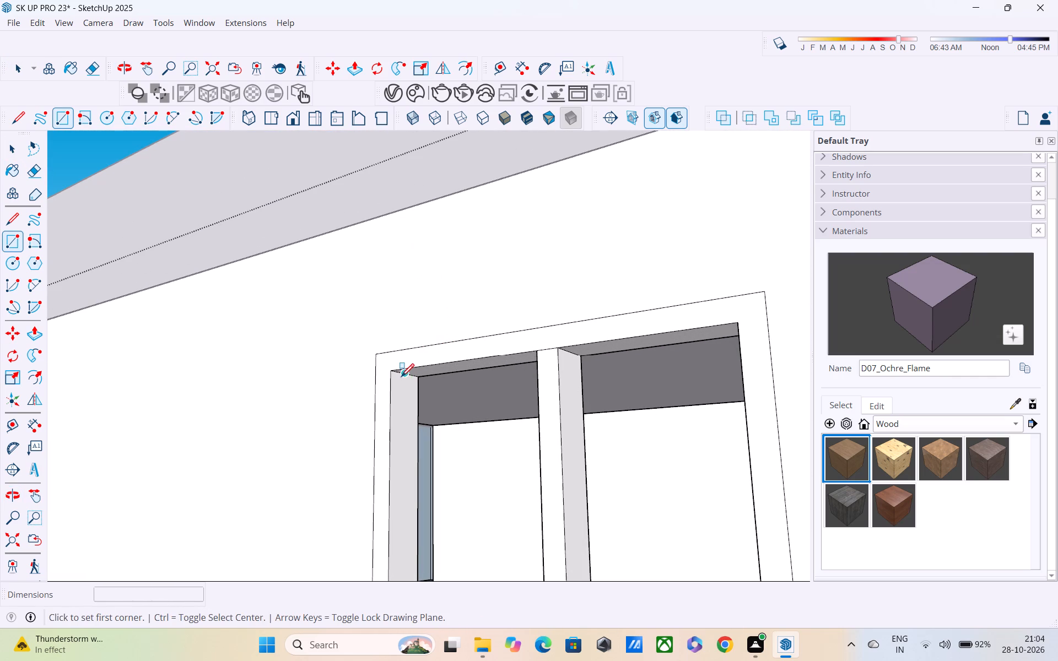
left_click(404, 377)
scroll(433, 476, "down", 1)
middle_click_drag(438, 478, 375, 393, "shift")
middle_click_drag(364, 403, 850, 568)
middle_click_drag(680, 412, 706, 451)
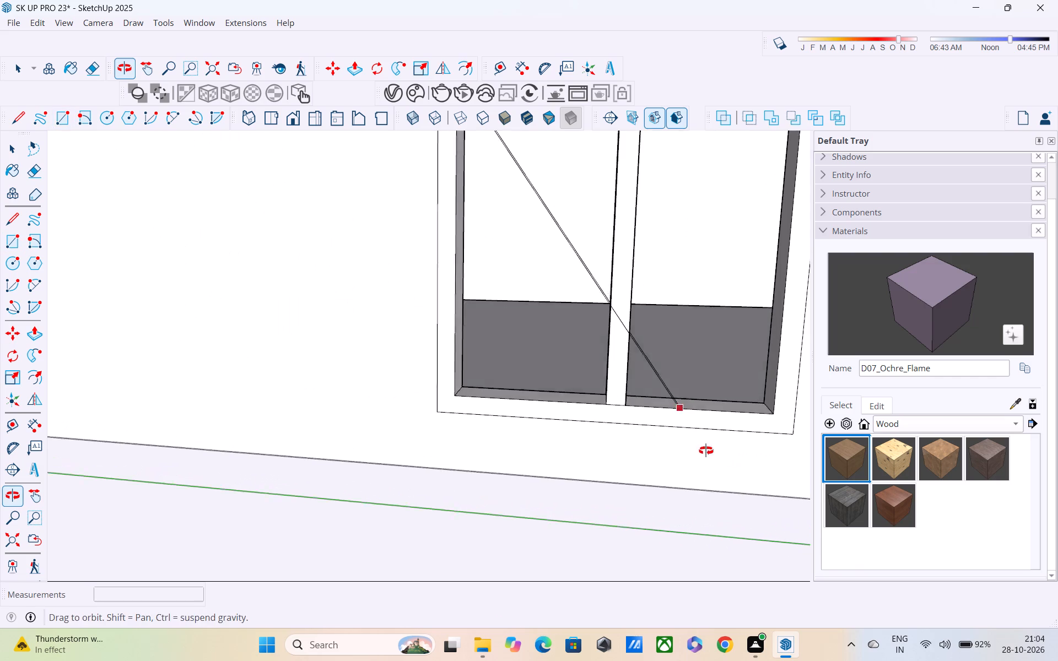
middle_click_drag(706, 451, 930, 461)
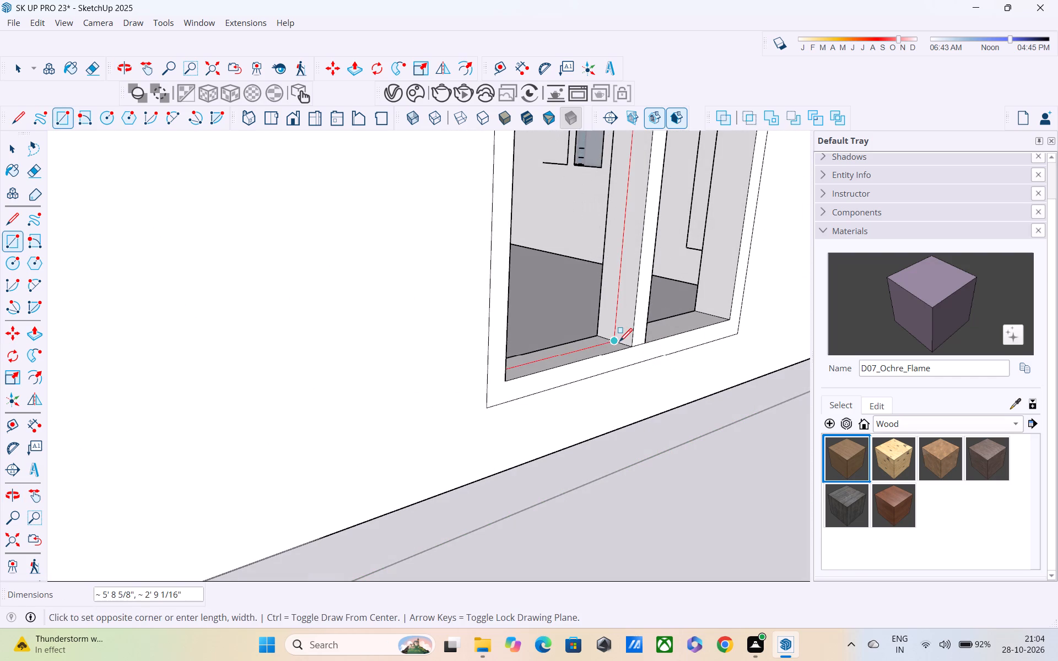
left_click(619, 343)
Draw a rectangular pane about 5' 8 5/8" by 2' 5 1/16" across the front window opening, midway through the wall's depth.
middle_click_drag(655, 347, 483, 548)
scroll(554, 418, "down", 3)
middle_click_drag(554, 416, 337, 381)
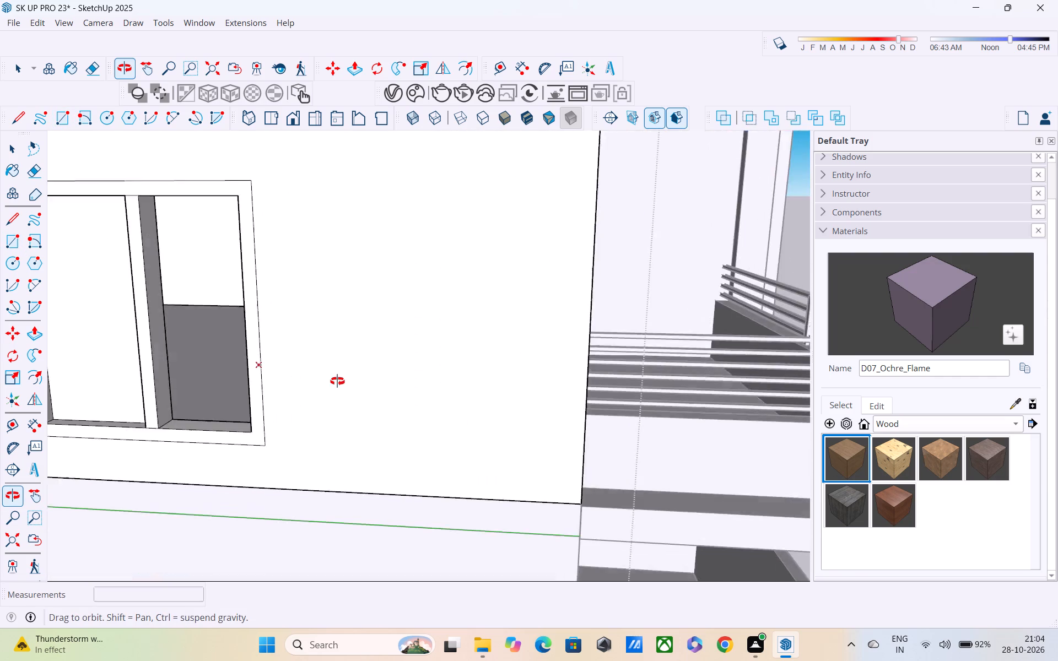
middle_click_drag(337, 381, 417, 465)
middle_click_drag(287, 318, 573, 304)
middle_click_drag(573, 304, 244, 328)
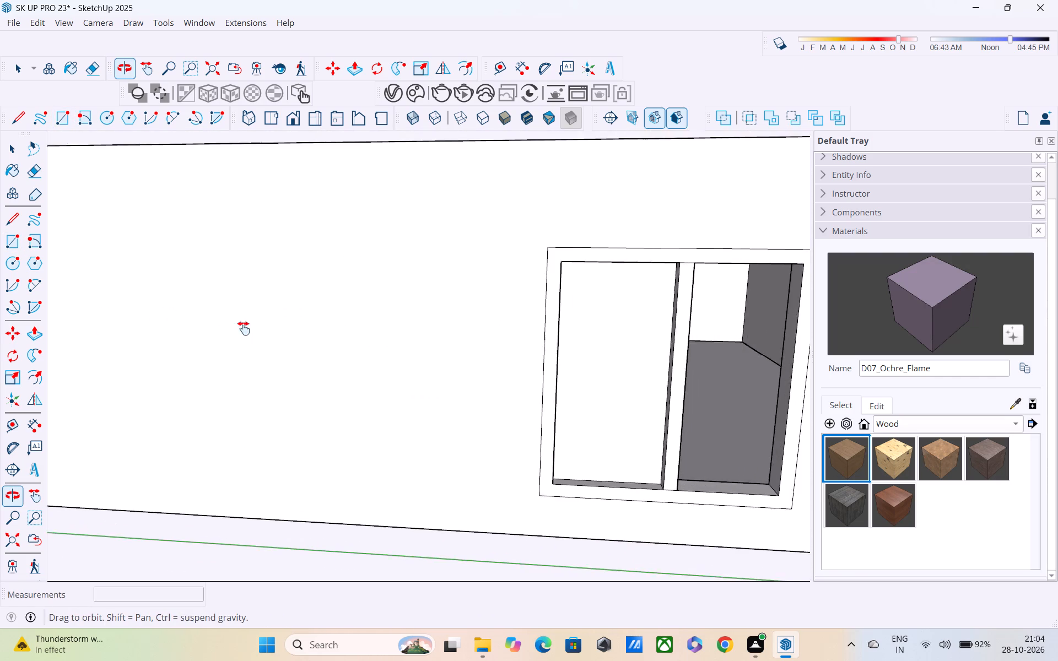
middle_click_drag(244, 328, 105, 316)
middle_click_drag(450, 343, 386, 300)
scroll(391, 187, "up", 4)
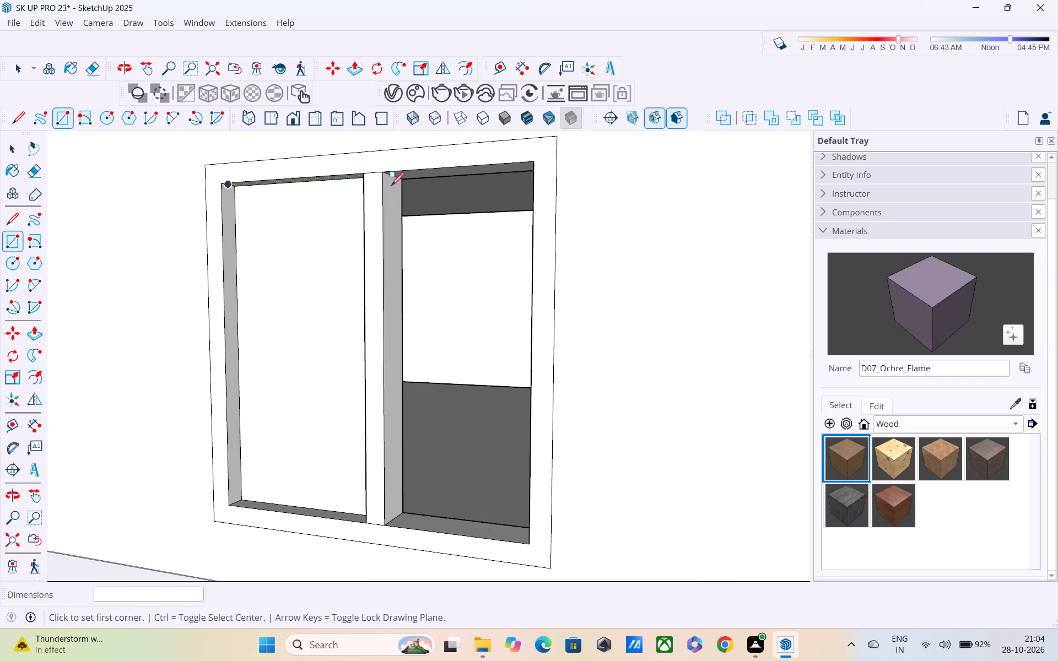
scroll(392, 186, "up", 2)
left_click(393, 174)
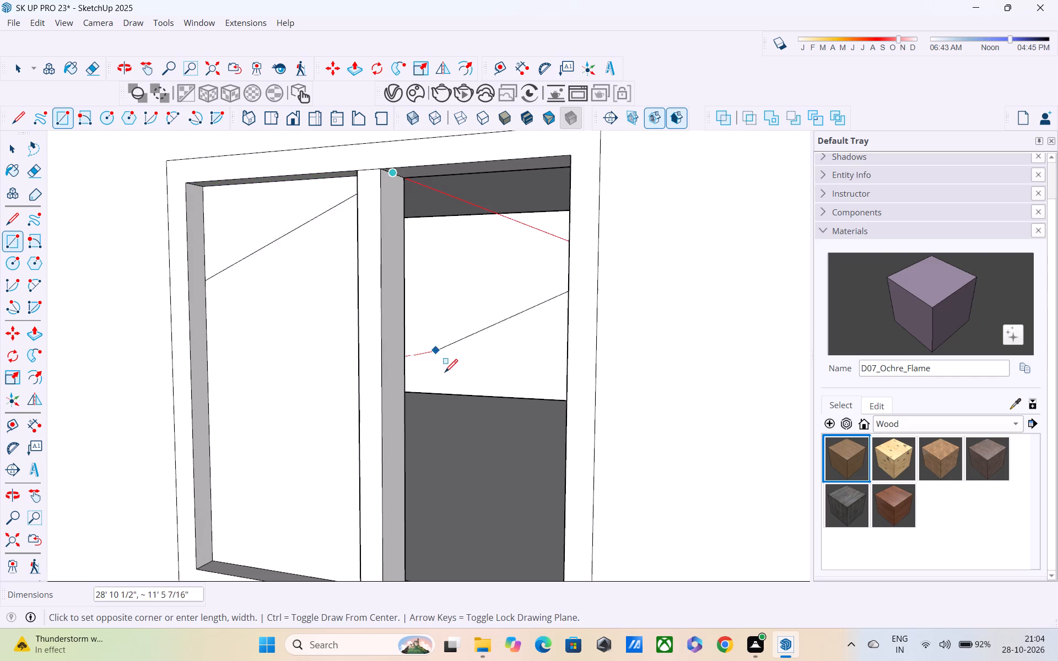
middle_click_drag(536, 497, 467, 378, "shift")
middle_click_drag(424, 346, 560, 402)
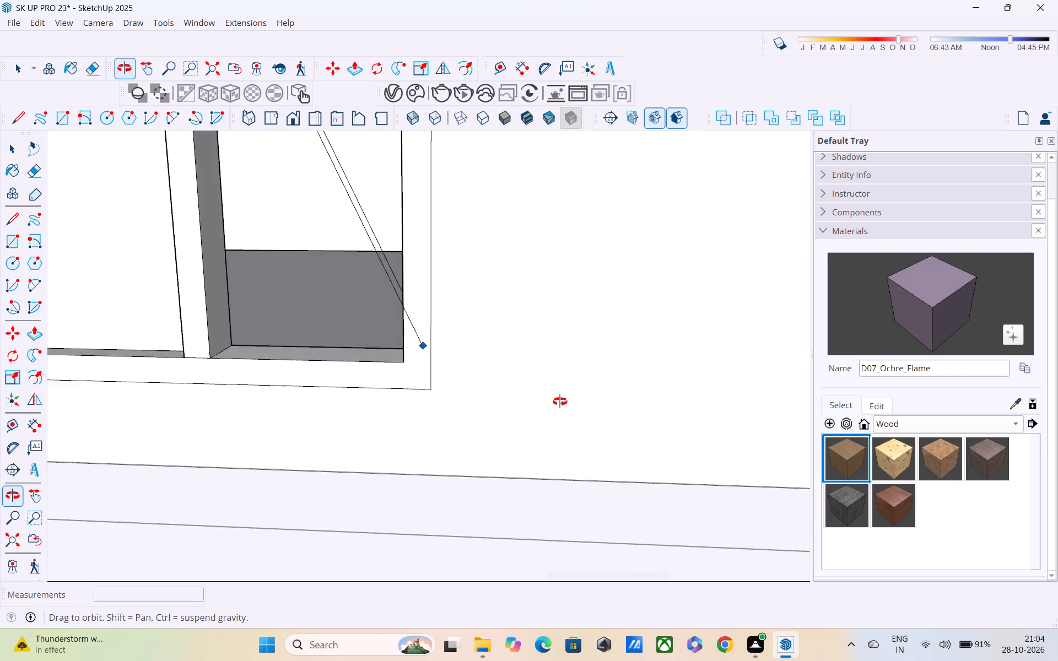
middle_click_drag(560, 402, 739, 409)
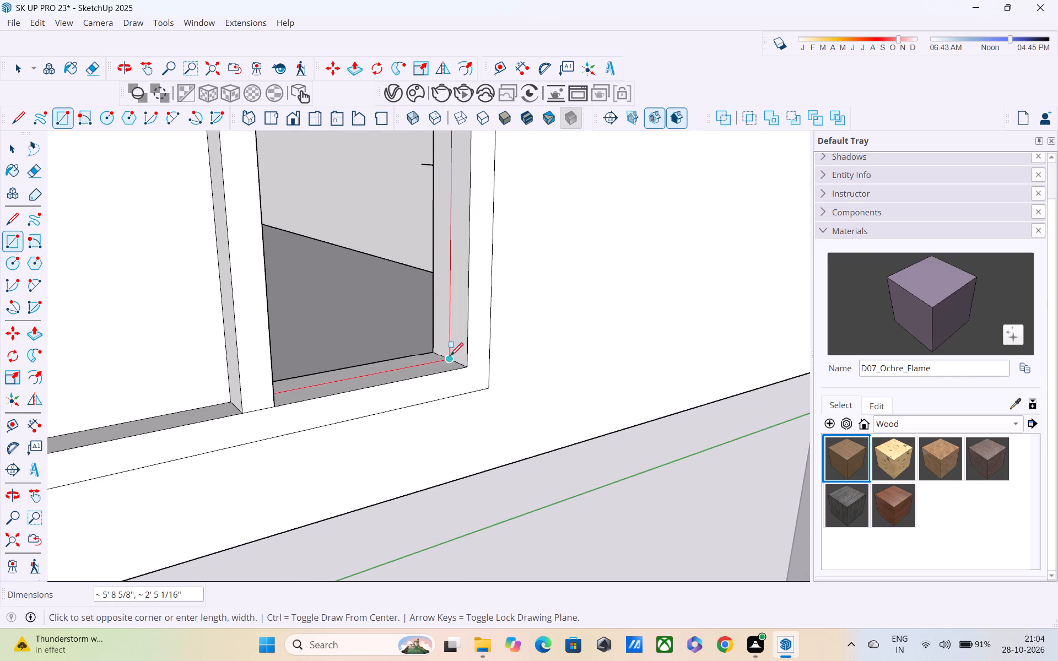
left_click(447, 354)
scroll(451, 363, "down", 5)
key("space")
scroll(427, 352, "down", 4)
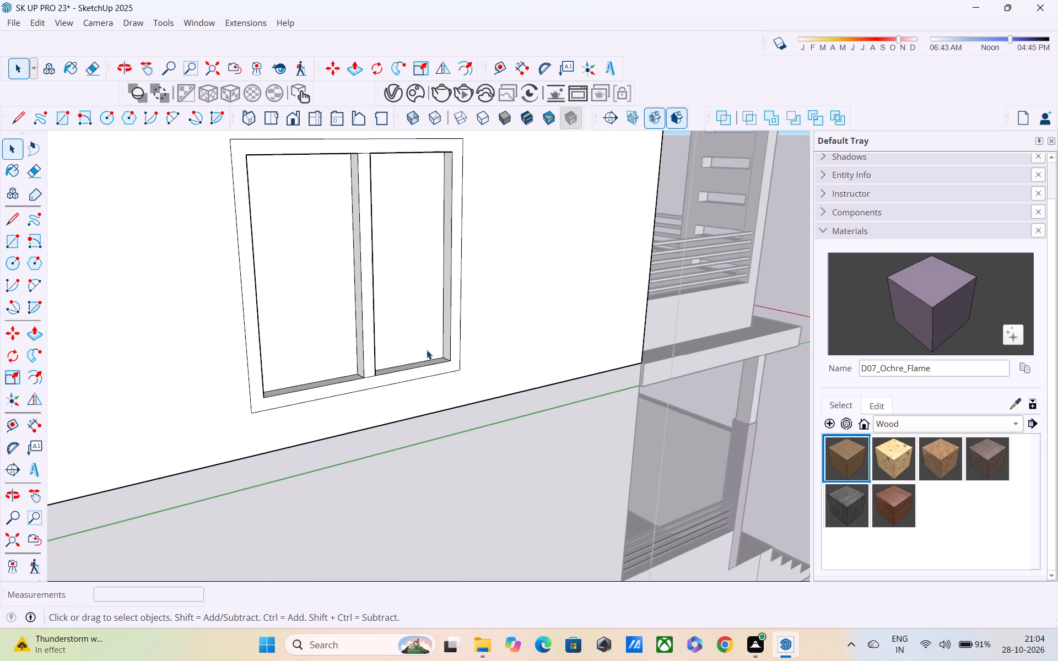